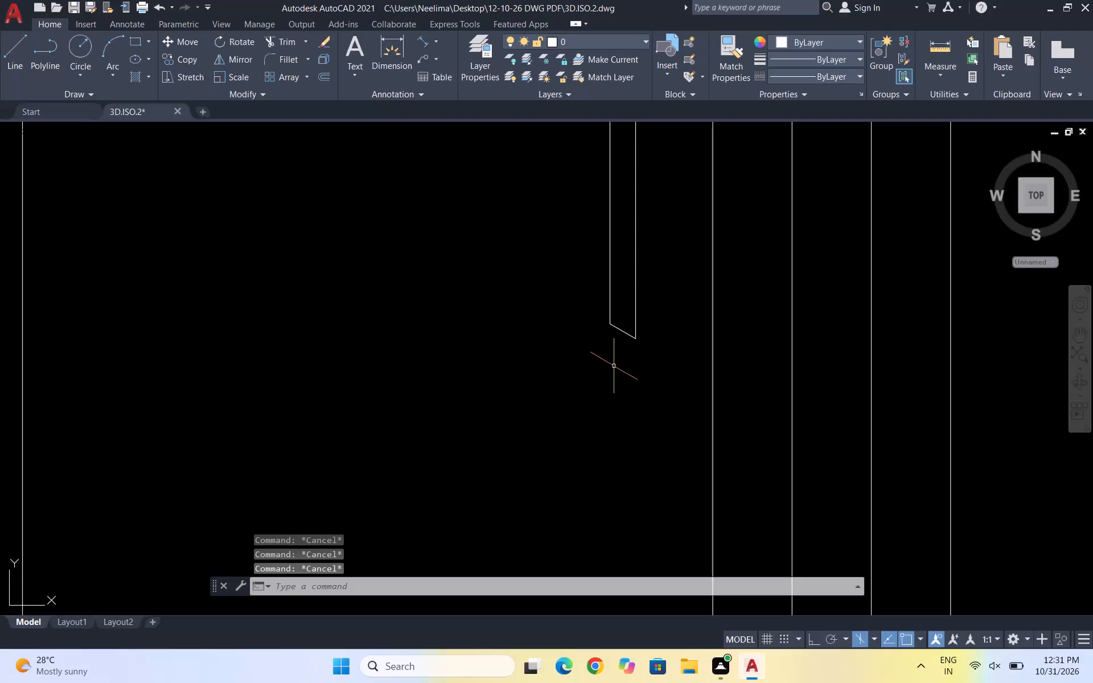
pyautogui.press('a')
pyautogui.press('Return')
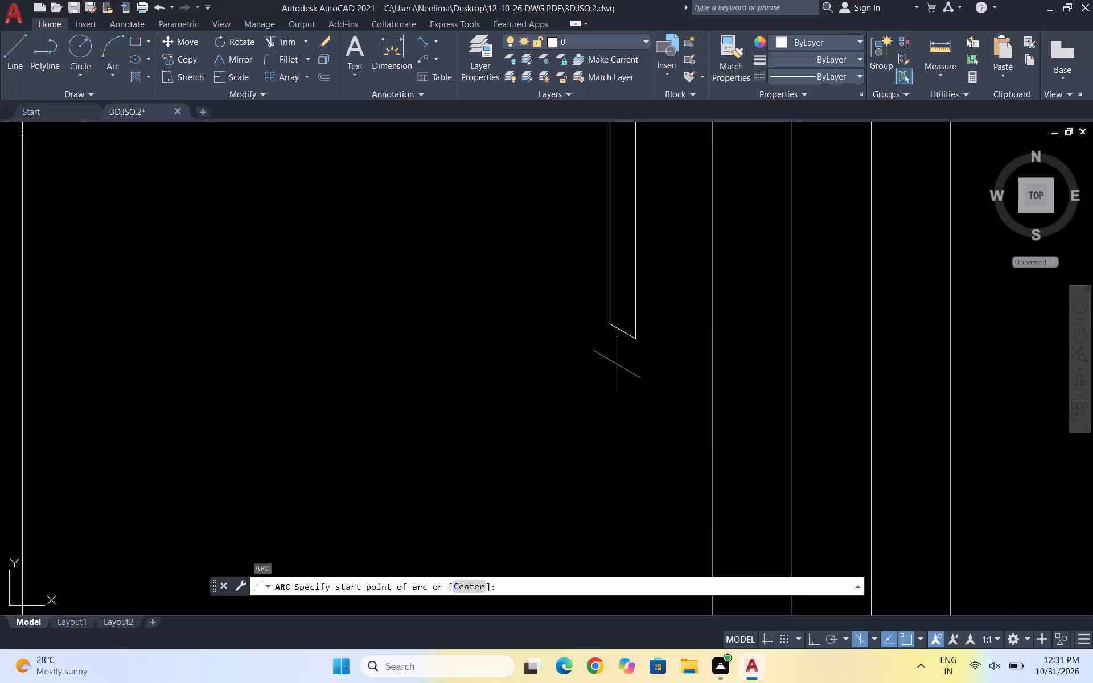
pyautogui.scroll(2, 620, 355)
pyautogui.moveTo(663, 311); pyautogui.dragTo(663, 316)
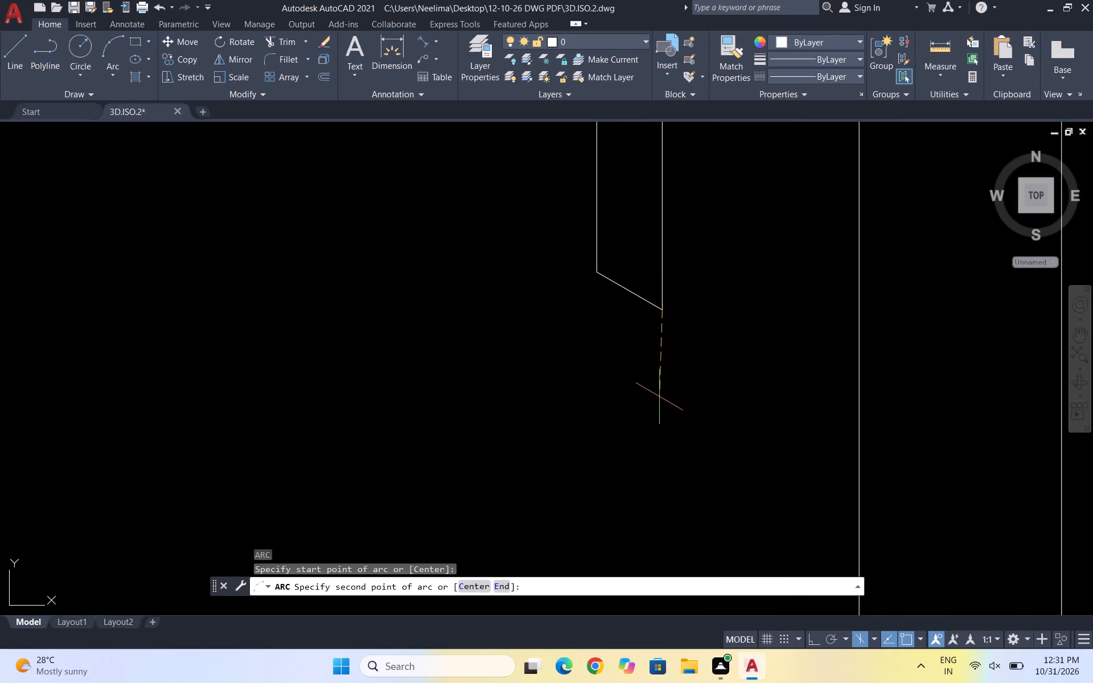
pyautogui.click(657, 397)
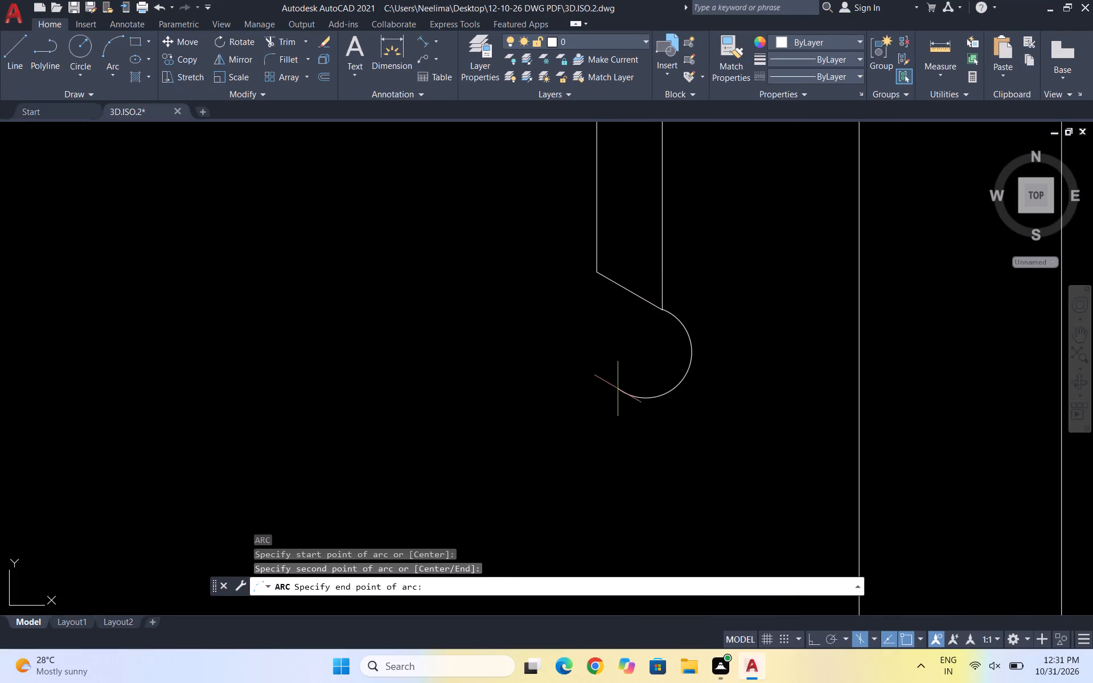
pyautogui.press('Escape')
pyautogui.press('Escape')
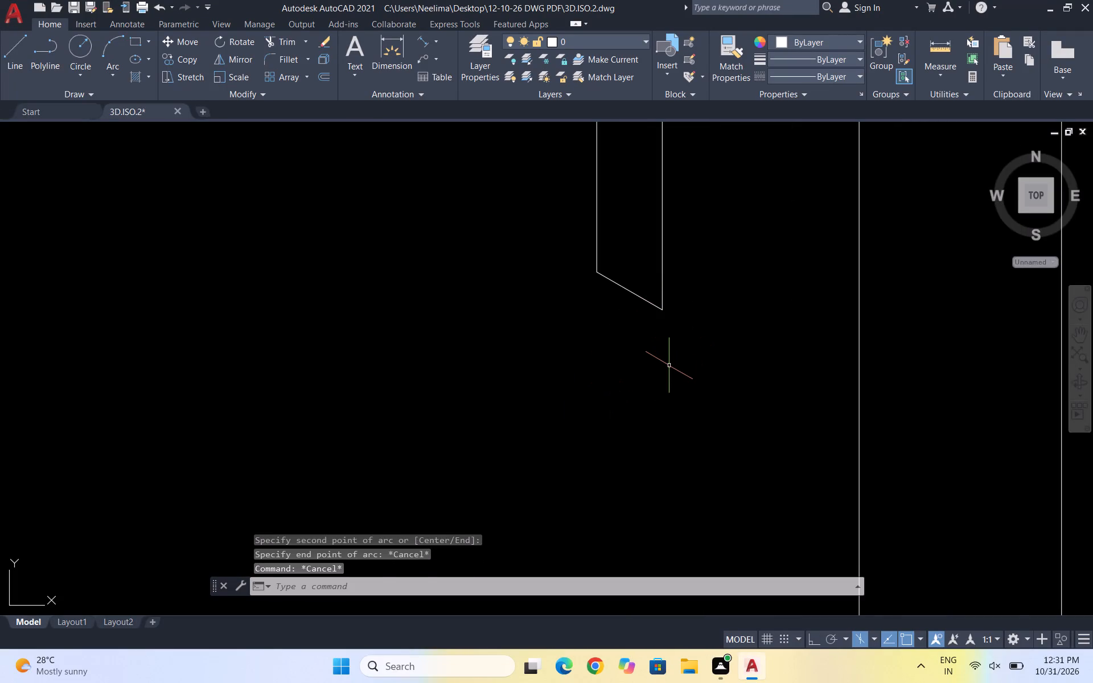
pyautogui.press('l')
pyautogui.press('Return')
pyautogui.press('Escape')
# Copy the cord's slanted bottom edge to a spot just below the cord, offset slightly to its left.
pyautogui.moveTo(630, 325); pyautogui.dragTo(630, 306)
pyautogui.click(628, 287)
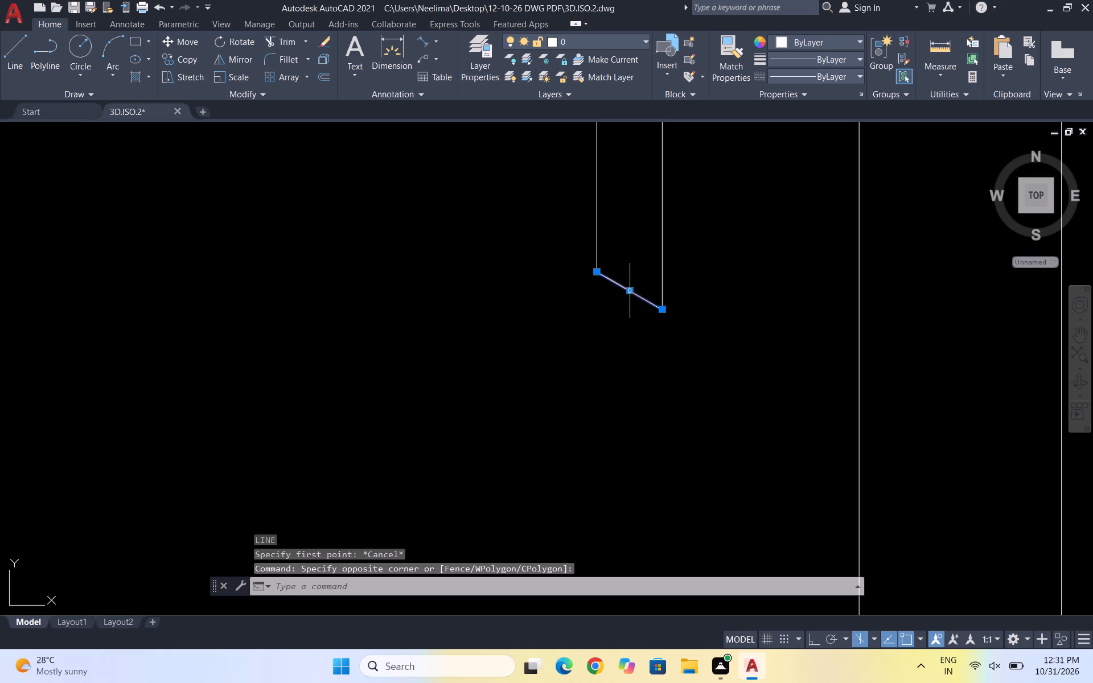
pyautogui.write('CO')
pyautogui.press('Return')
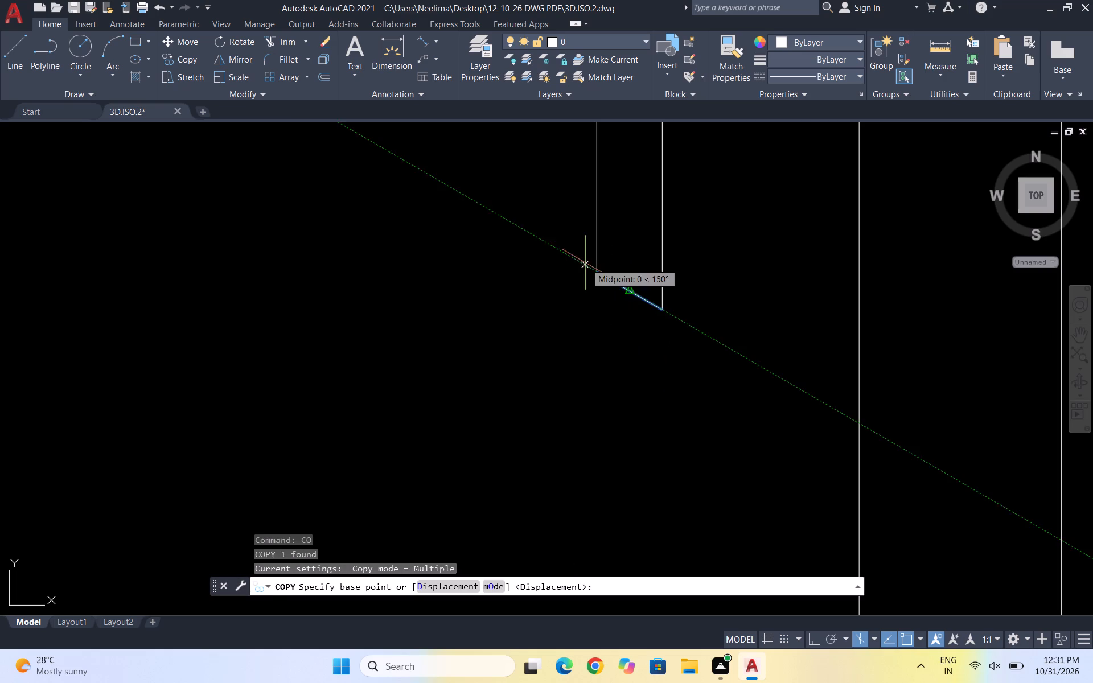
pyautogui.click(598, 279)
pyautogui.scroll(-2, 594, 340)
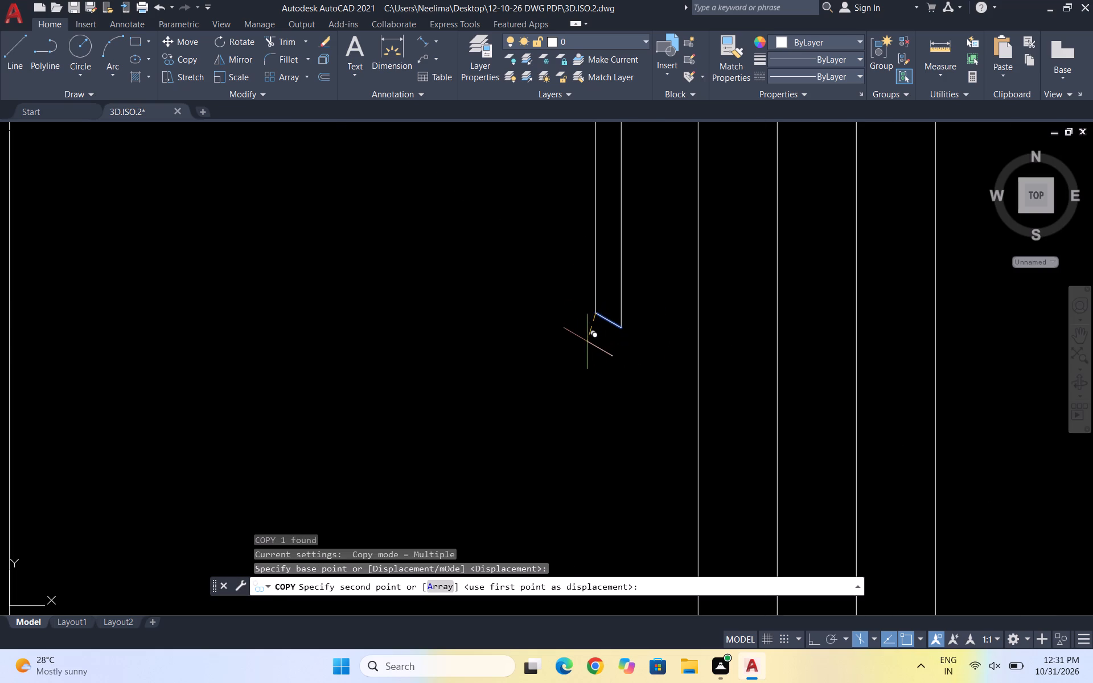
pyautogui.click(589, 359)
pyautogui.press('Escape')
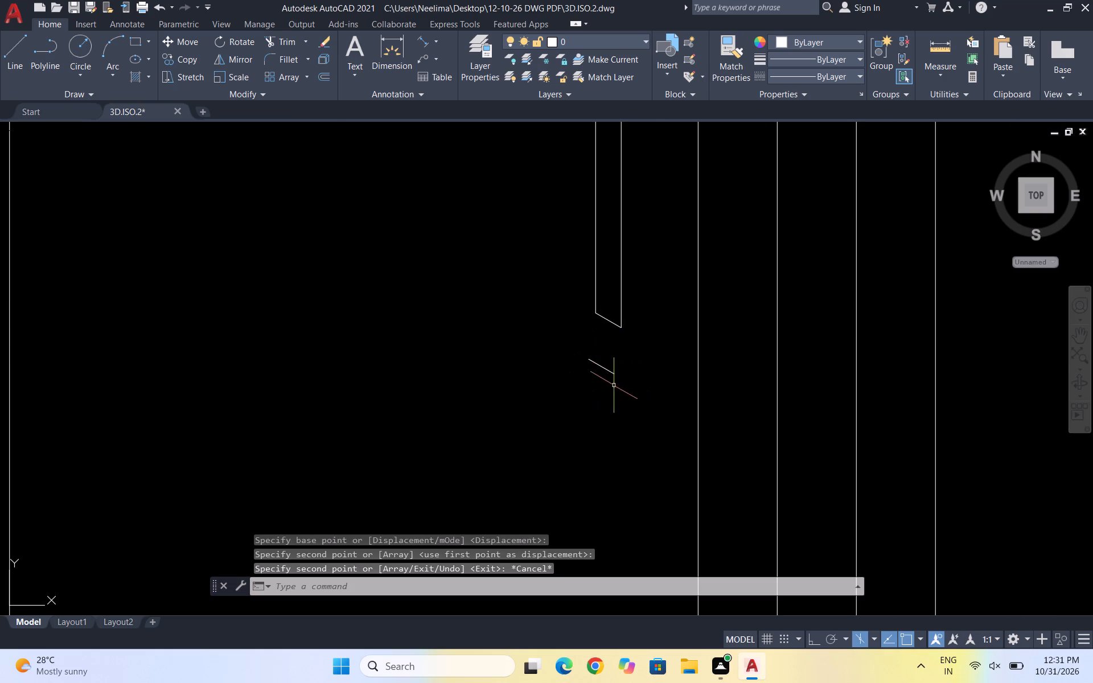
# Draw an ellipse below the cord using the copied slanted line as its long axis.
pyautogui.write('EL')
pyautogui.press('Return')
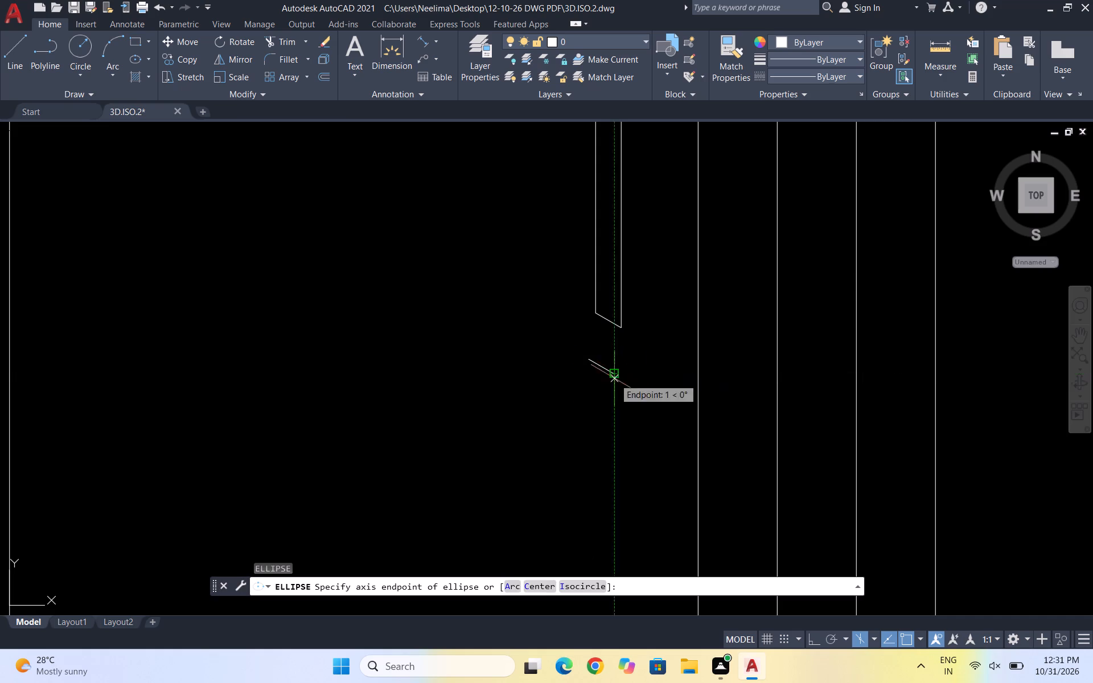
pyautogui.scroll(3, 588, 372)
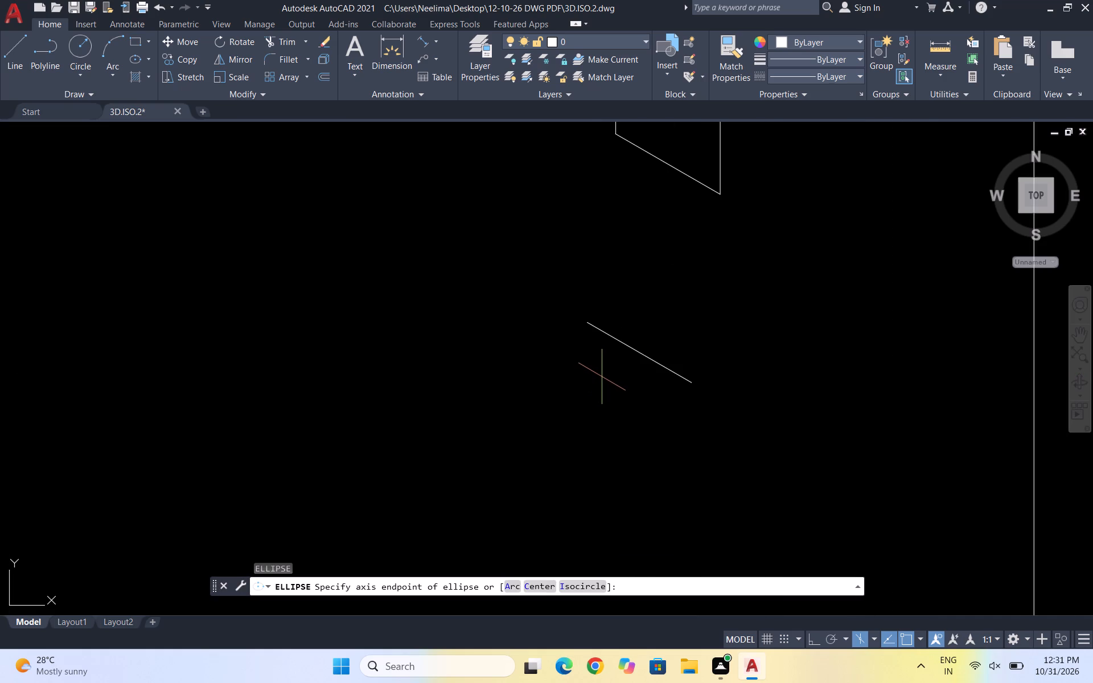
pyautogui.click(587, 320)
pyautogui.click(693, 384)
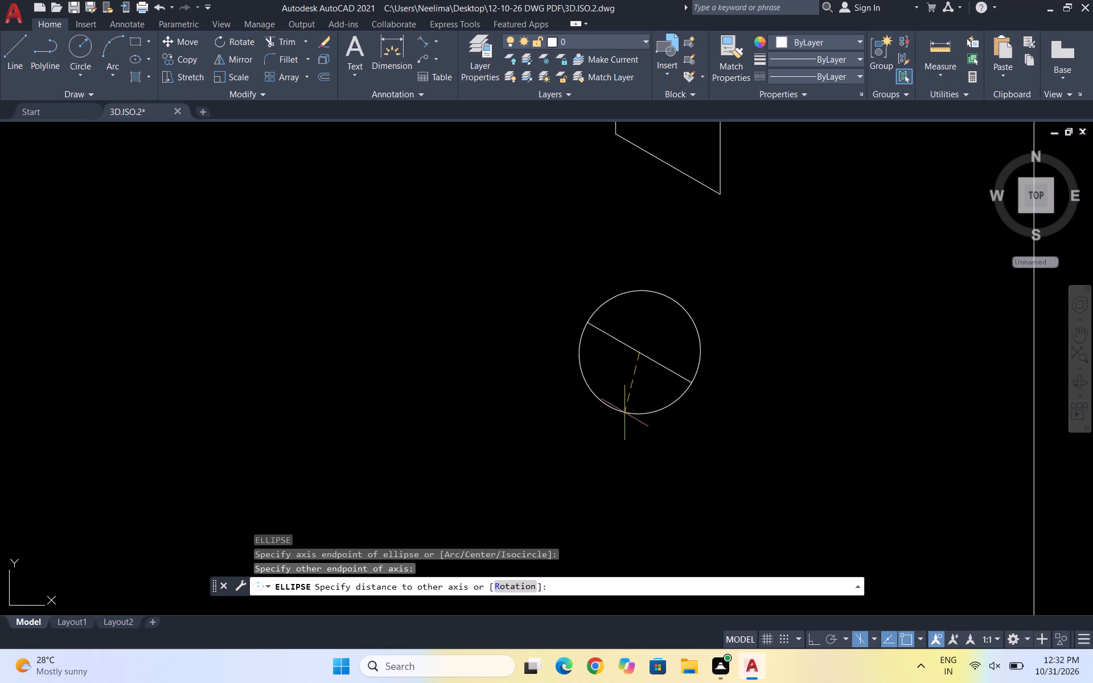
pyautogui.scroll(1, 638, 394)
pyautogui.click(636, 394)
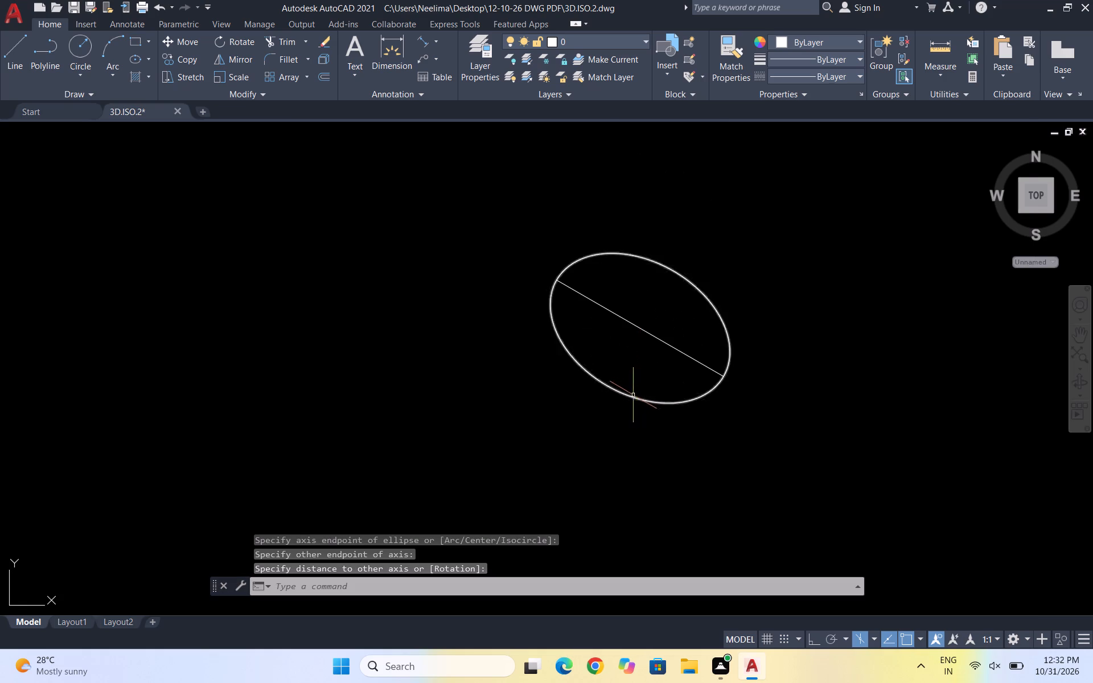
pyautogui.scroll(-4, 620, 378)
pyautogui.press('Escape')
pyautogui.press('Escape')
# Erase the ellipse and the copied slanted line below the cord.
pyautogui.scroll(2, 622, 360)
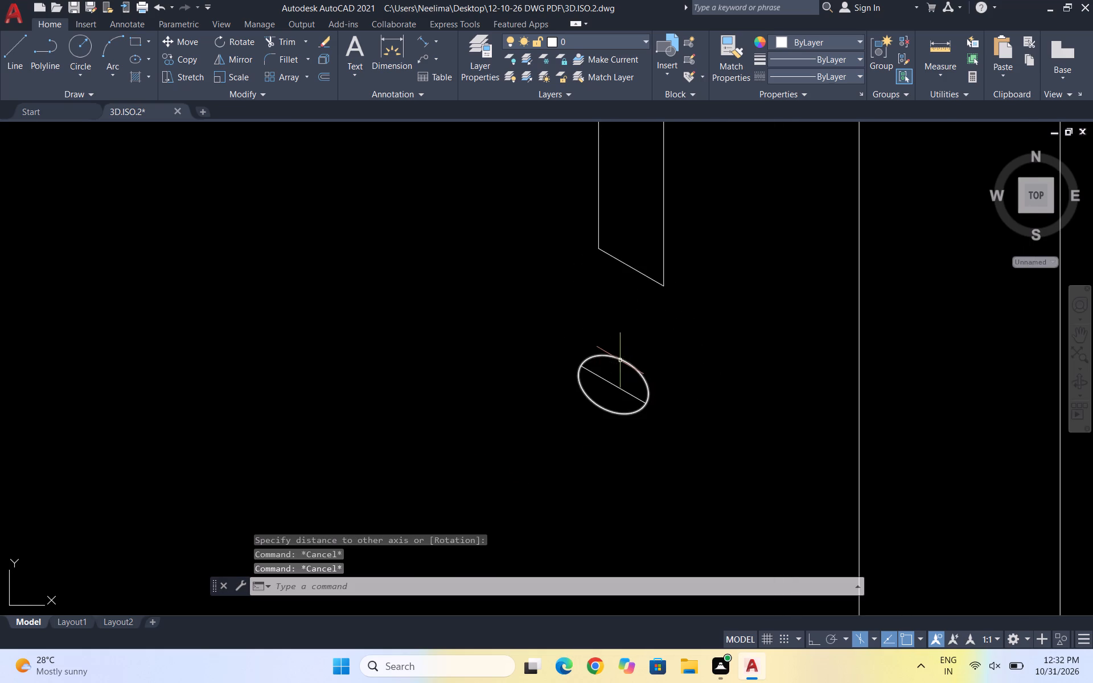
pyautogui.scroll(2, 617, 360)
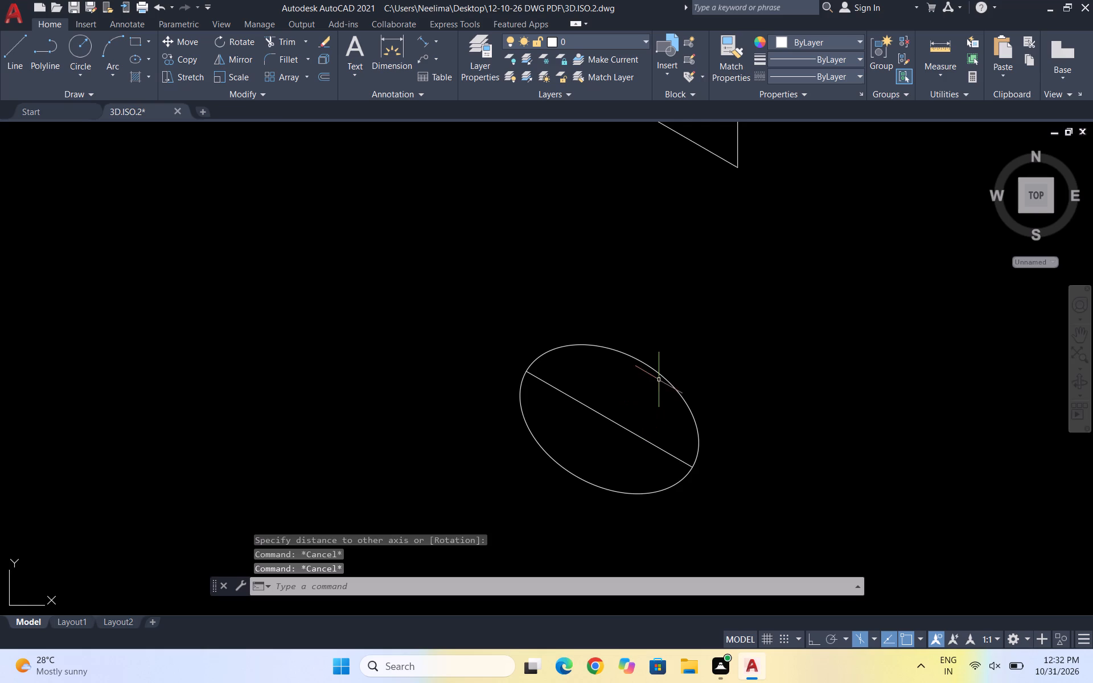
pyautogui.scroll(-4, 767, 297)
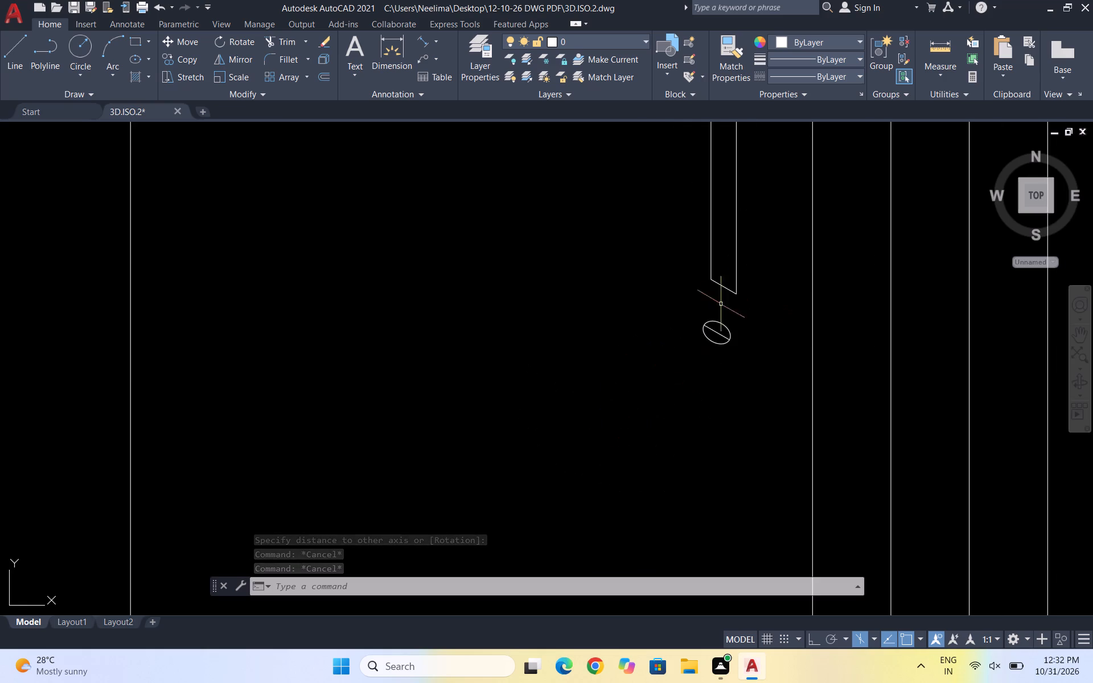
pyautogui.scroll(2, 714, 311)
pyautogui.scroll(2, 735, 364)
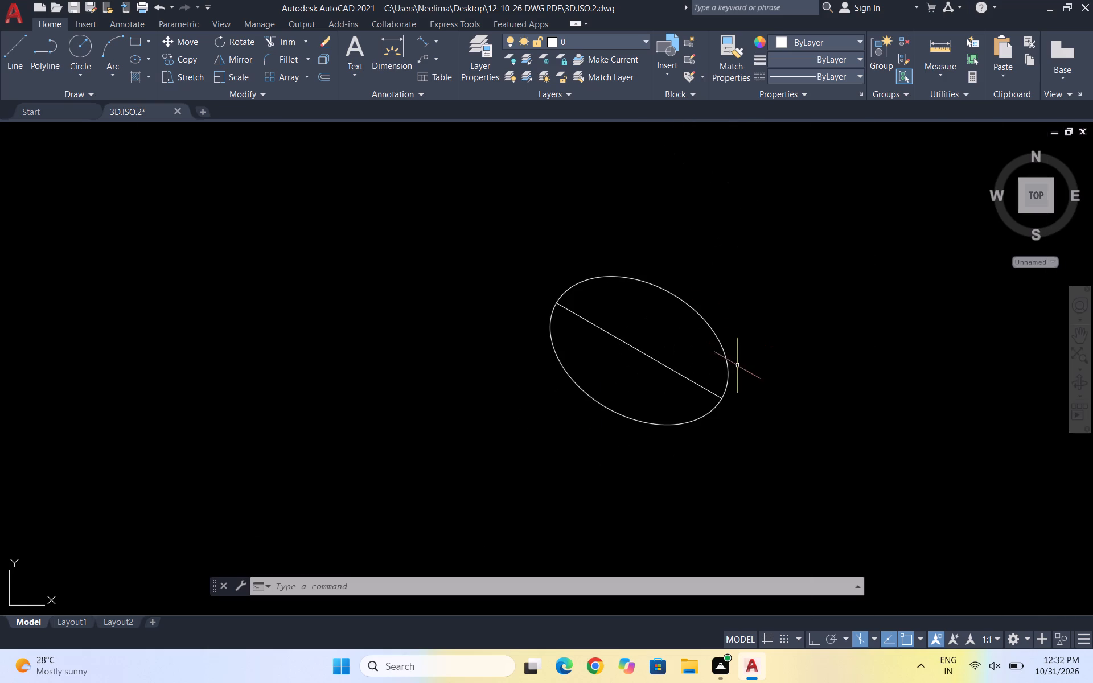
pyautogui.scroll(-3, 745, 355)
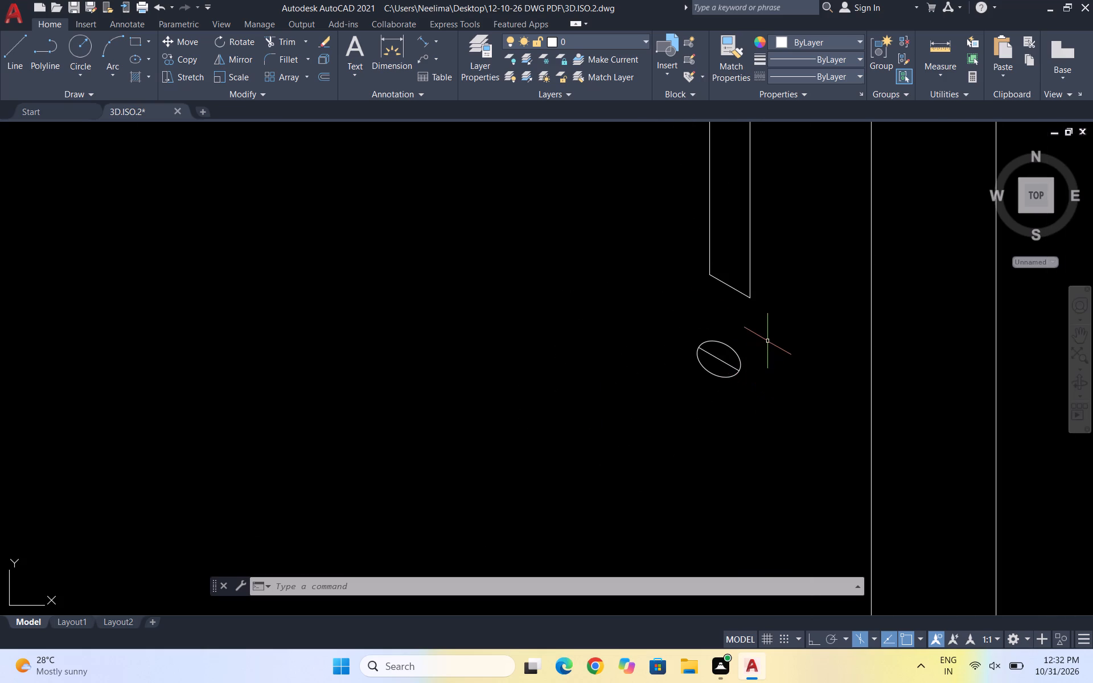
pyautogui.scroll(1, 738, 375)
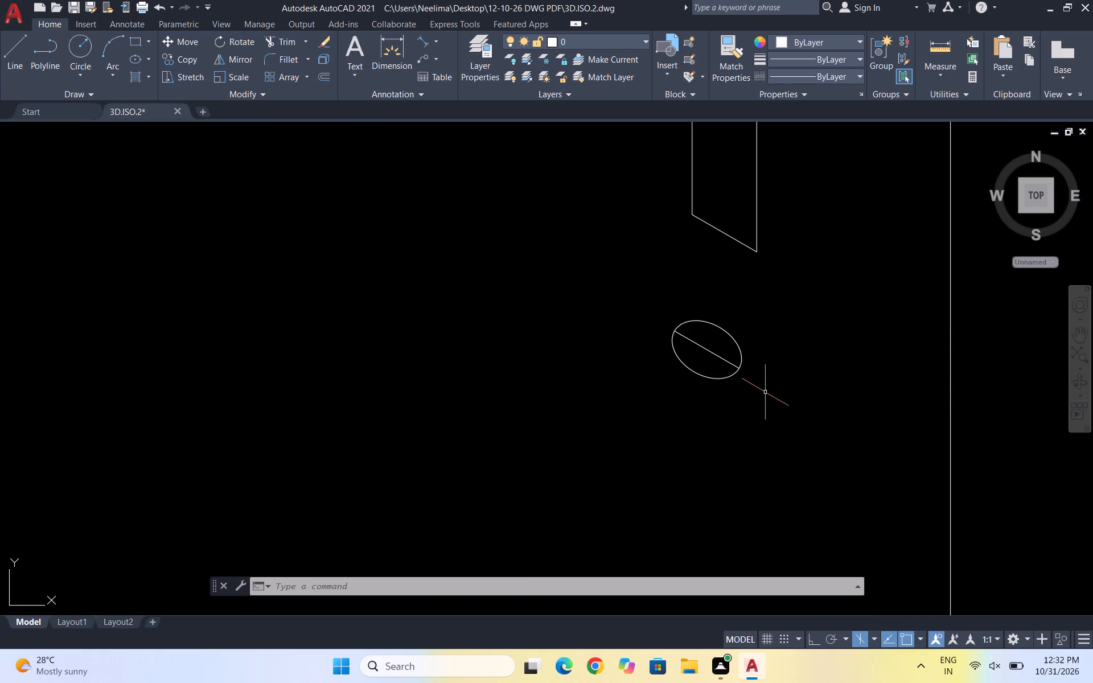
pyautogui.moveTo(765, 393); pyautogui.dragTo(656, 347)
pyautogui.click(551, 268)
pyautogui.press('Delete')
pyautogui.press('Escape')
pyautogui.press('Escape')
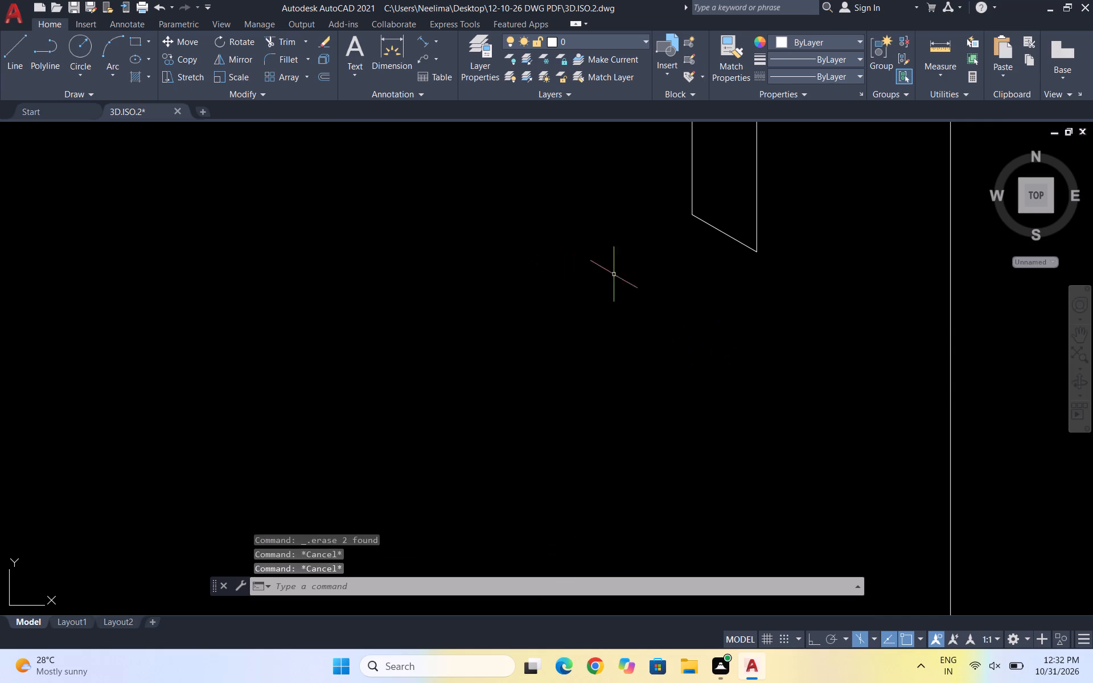
# Copy the cord's slanted bottom edge straight down, leaving a small gap below the cord's end.
pyautogui.click(720, 232)
pyautogui.write('CO')
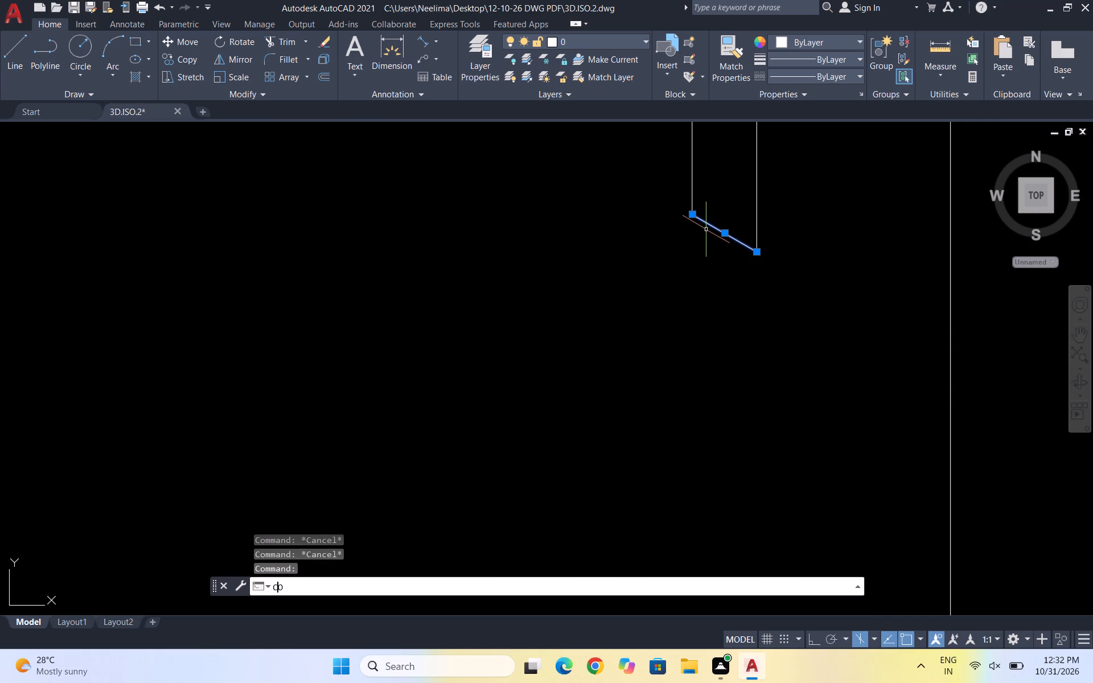
pyautogui.press('Return')
pyautogui.click(695, 216)
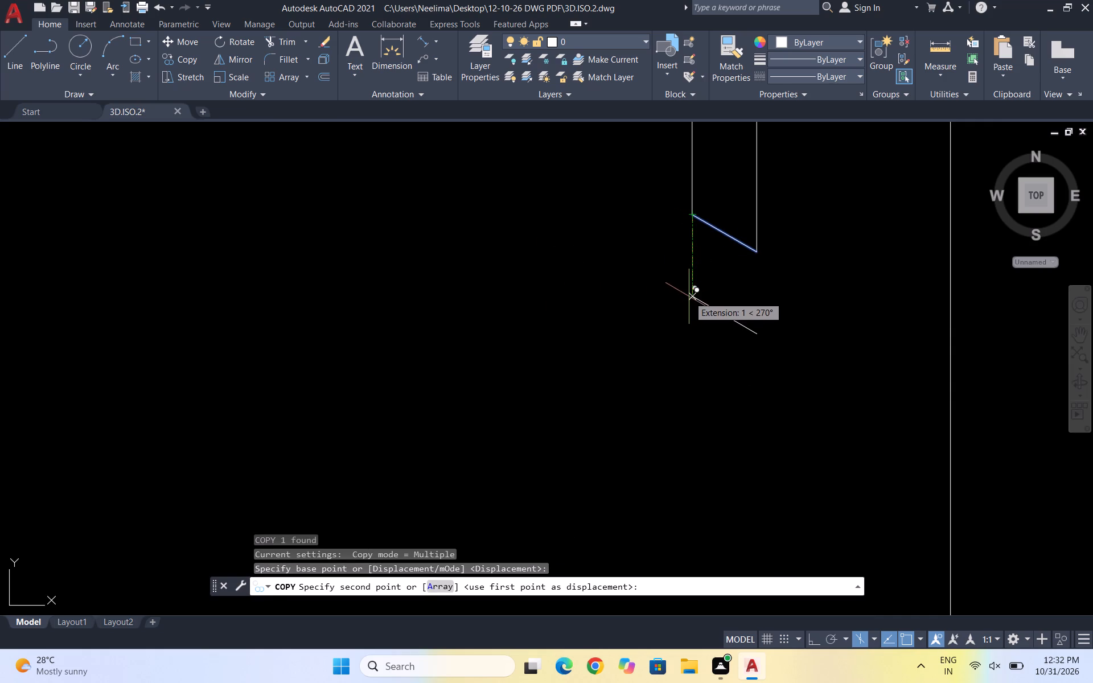
pyautogui.click(689, 302)
pyautogui.press('Escape')
# Draw a slightly flattened ellipse with the copied slanted line as its long axis.
pyautogui.write('EL')
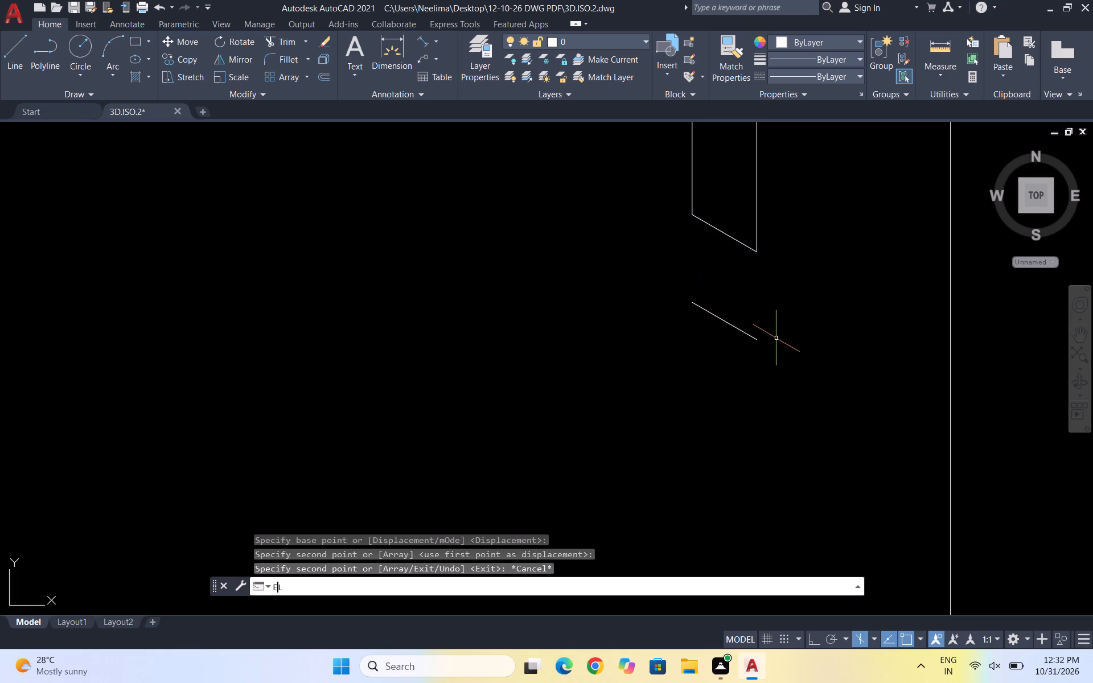
pyautogui.press('Return')
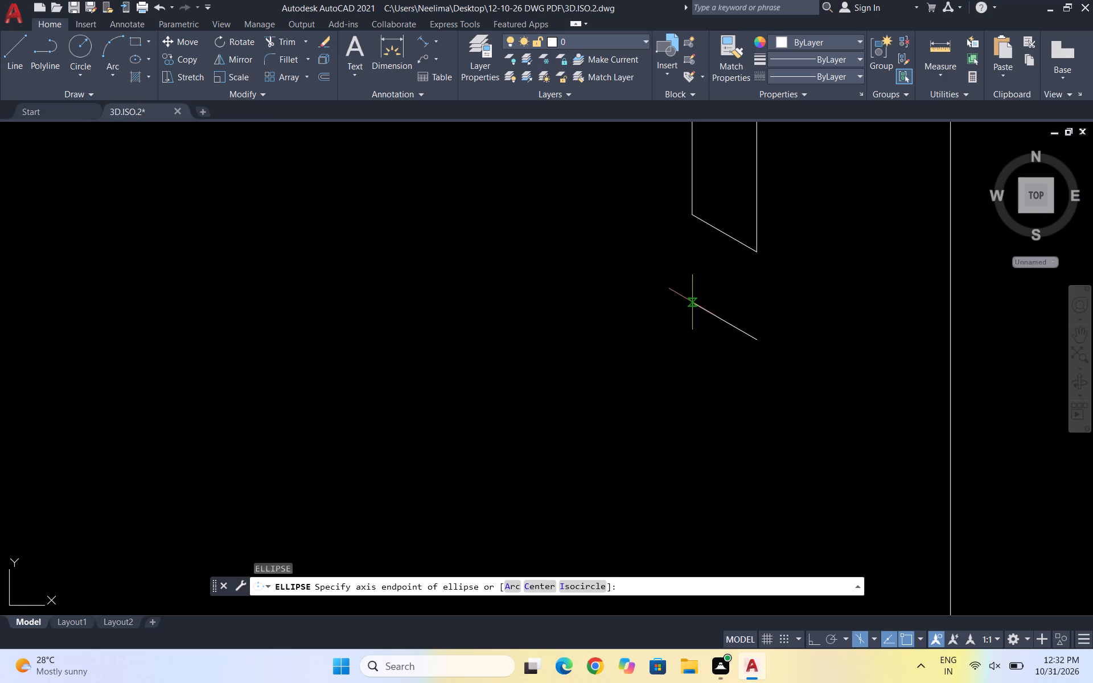
pyautogui.click(693, 302)
pyautogui.click(755, 339)
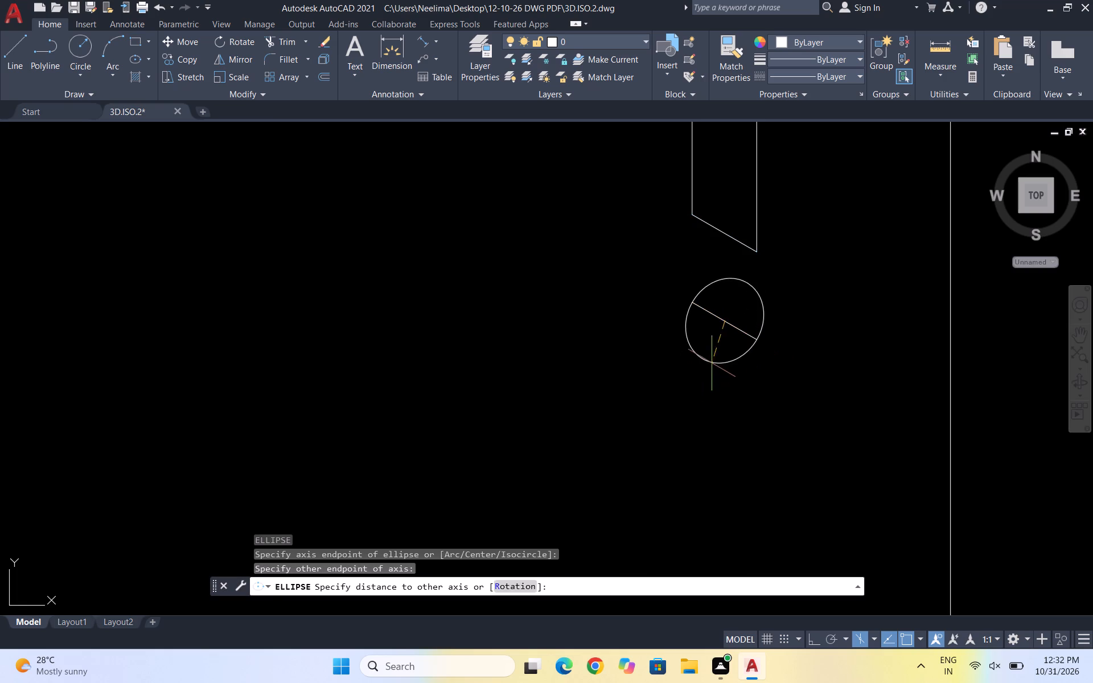
pyautogui.click(746, 337)
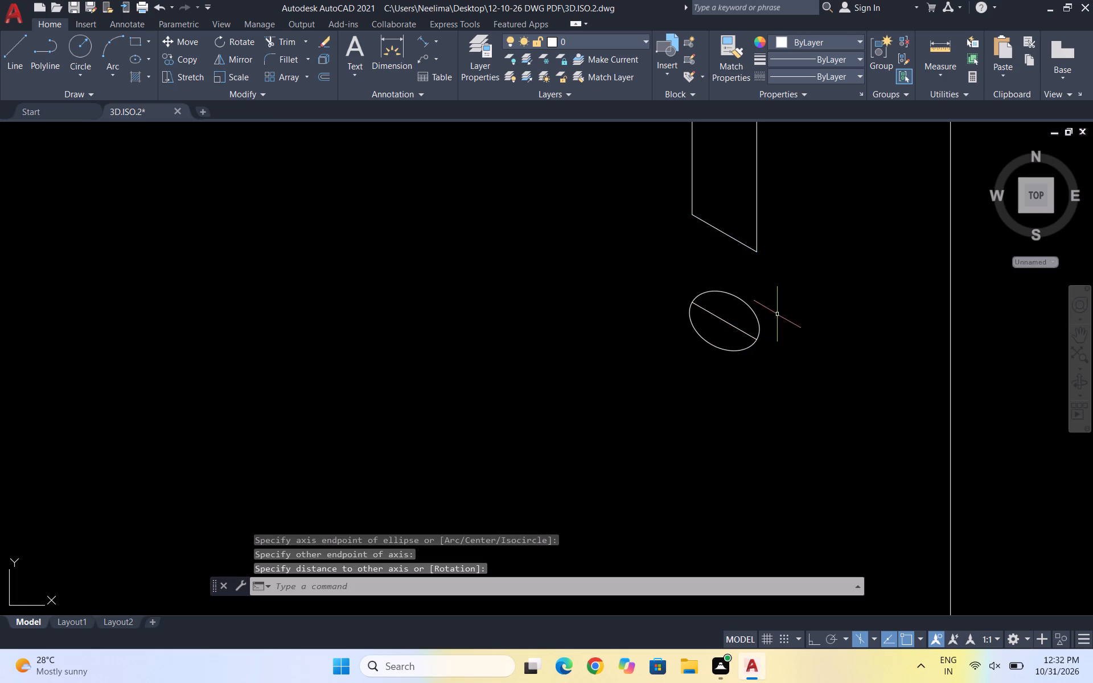
pyautogui.press('space')
pyautogui.scroll(1, 741, 320)
pyautogui.press('Escape')
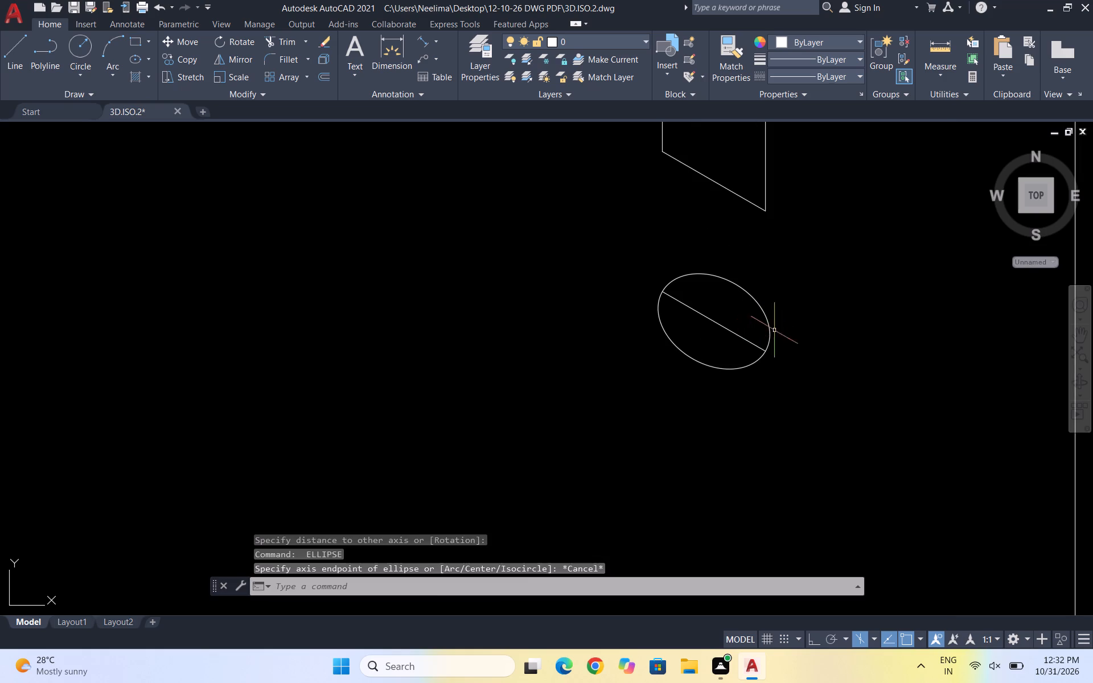
# Move the ellipse and its axis line up and slightly left, closer to the cord's bottom edge.
pyautogui.moveTo(793, 373); pyautogui.dragTo(766, 361)
pyautogui.click(567, 265)
pyautogui.press('m')
pyautogui.press('Return')
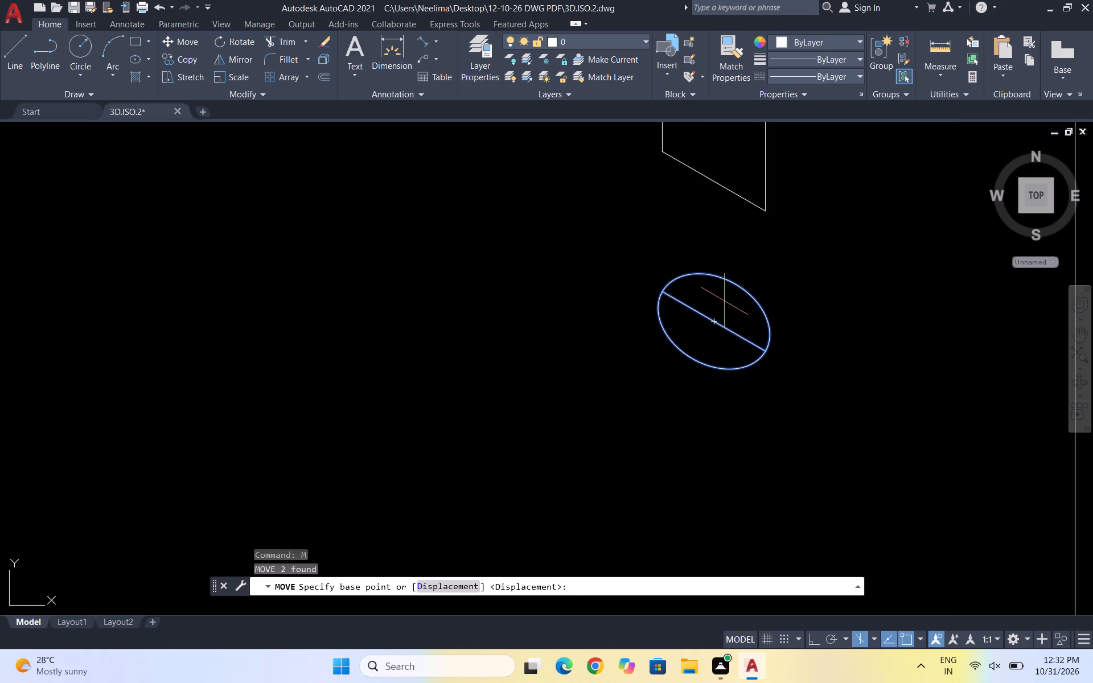
pyautogui.click(708, 320)
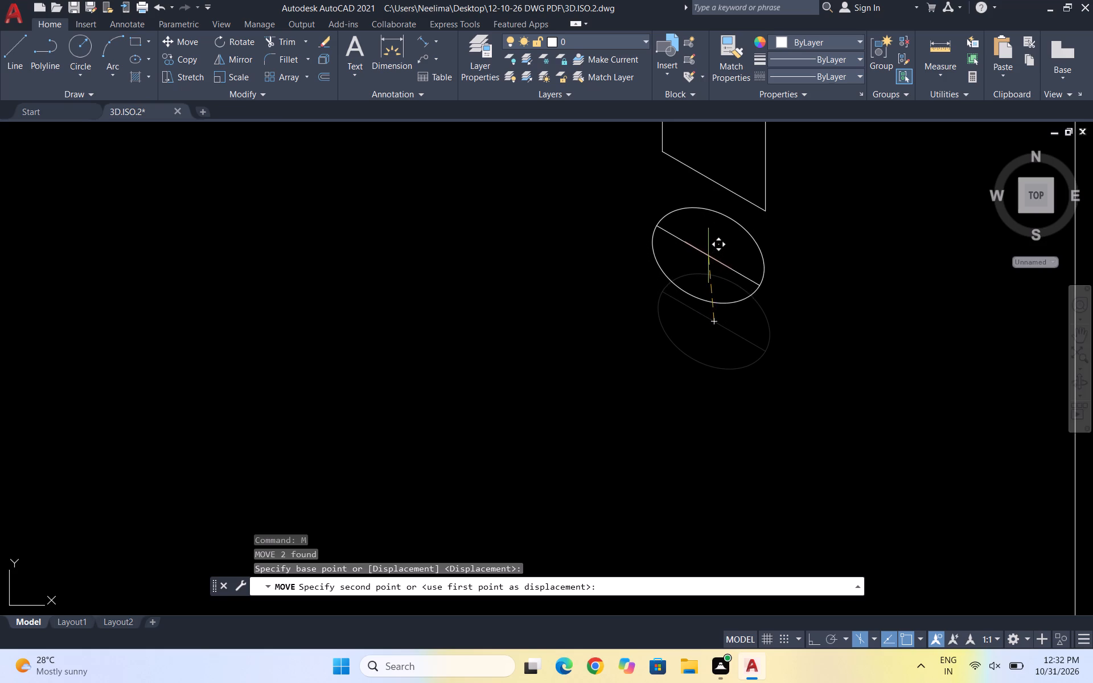
pyautogui.click(697, 271)
pyautogui.press('Escape')
pyautogui.press('Escape')
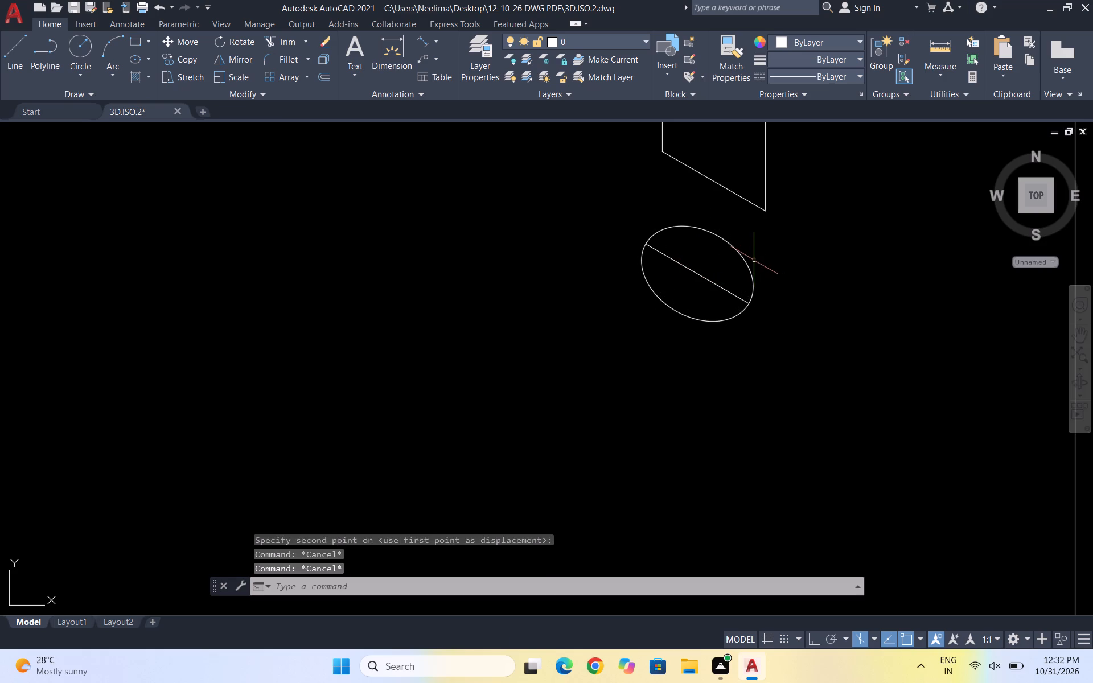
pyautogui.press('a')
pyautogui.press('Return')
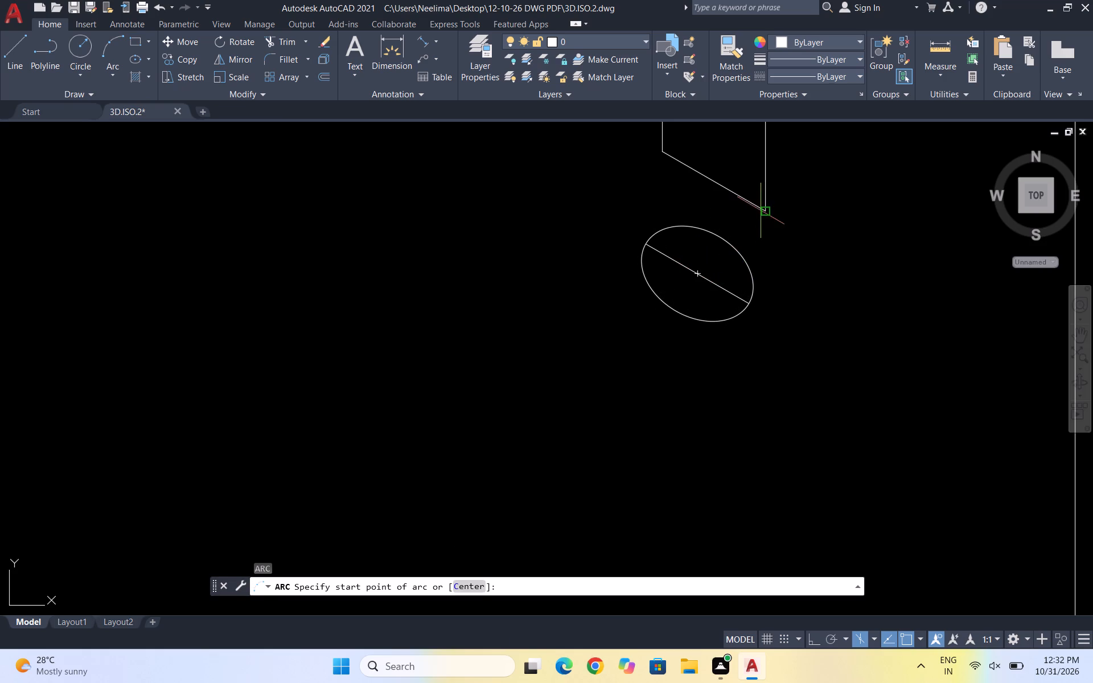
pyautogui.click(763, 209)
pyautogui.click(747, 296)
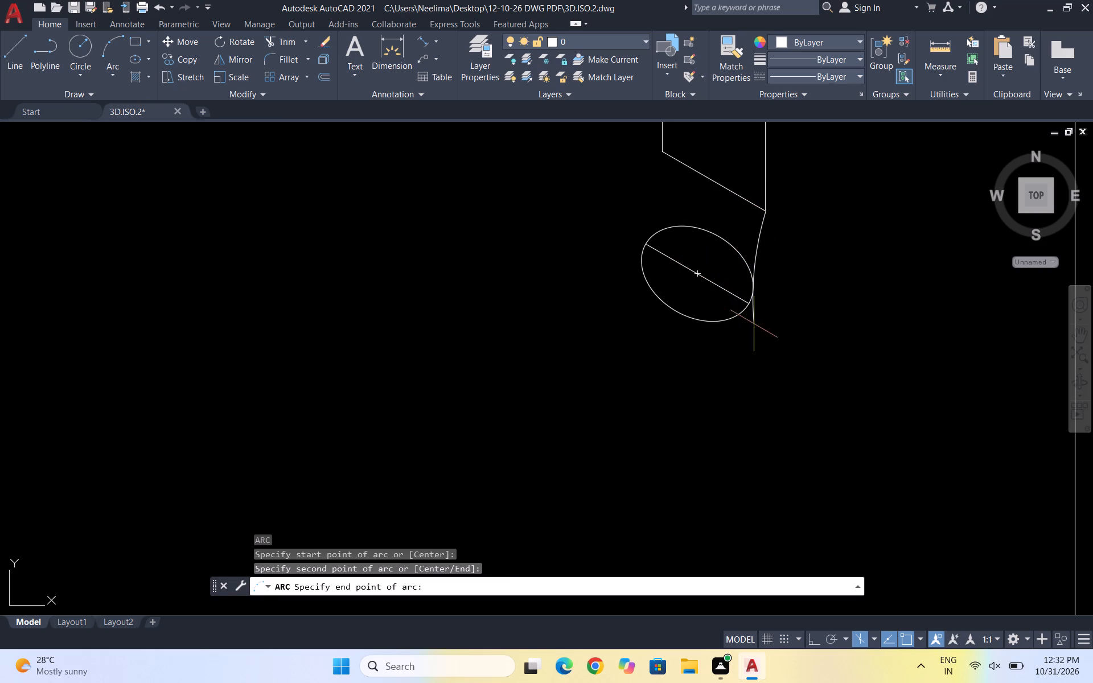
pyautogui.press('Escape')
# Draw a three-point arc from the cord's lower right corner past the ellipse's right side, ending just beneath the ellipse.
pyautogui.press('a')
pyautogui.press('Return')
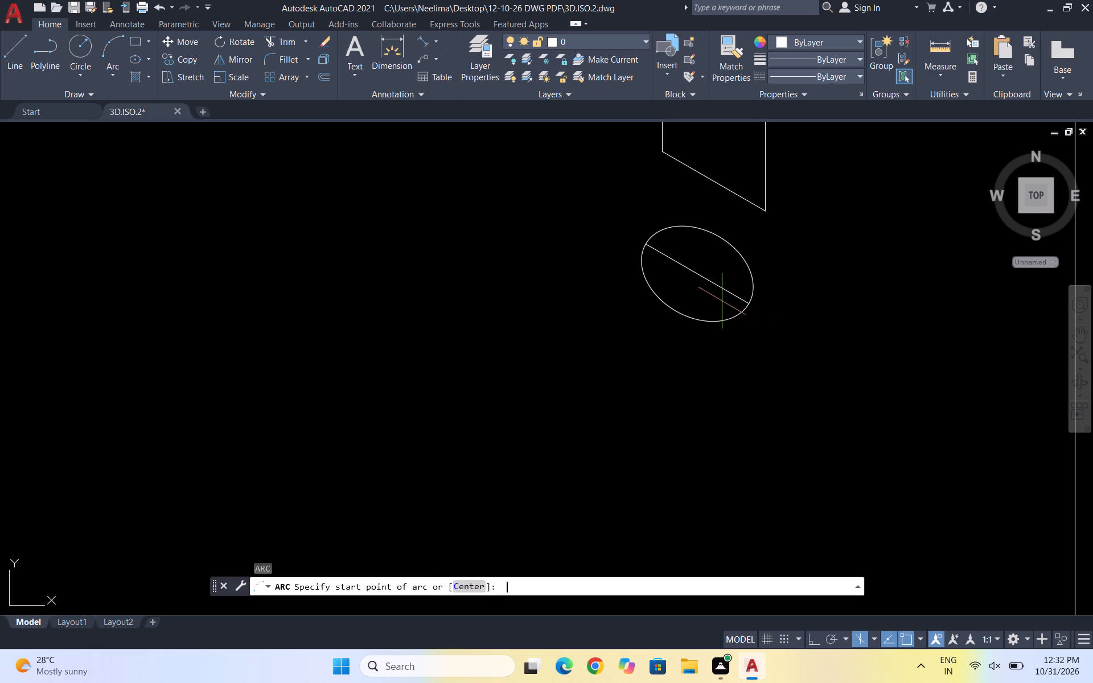
pyautogui.click(767, 213)
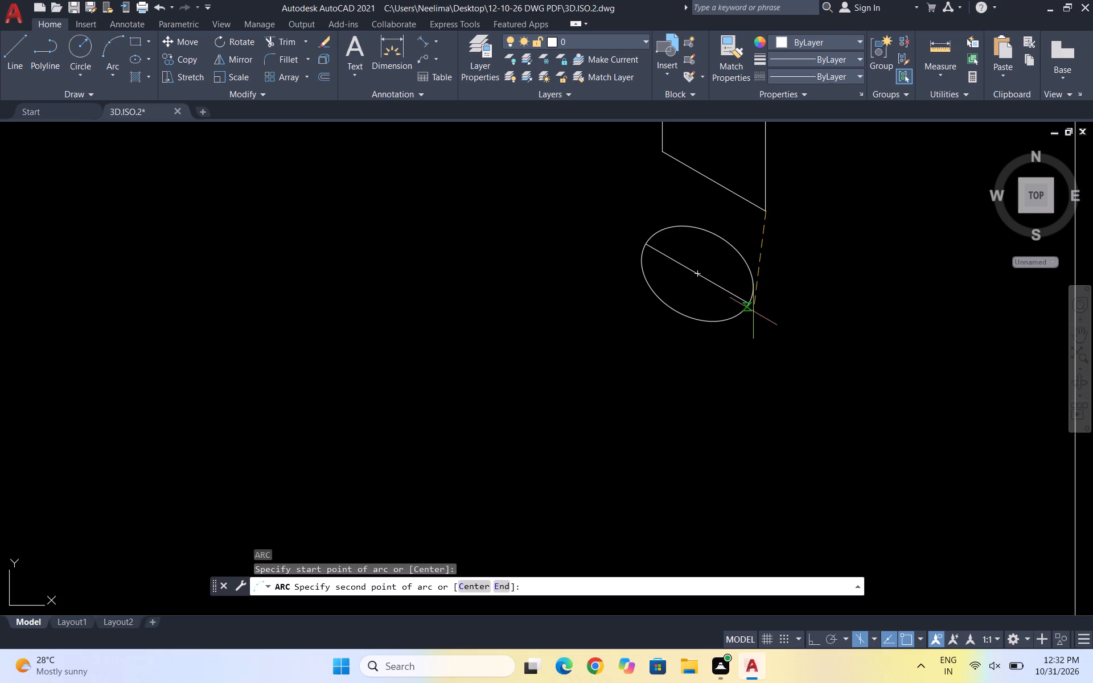
pyautogui.click(753, 299)
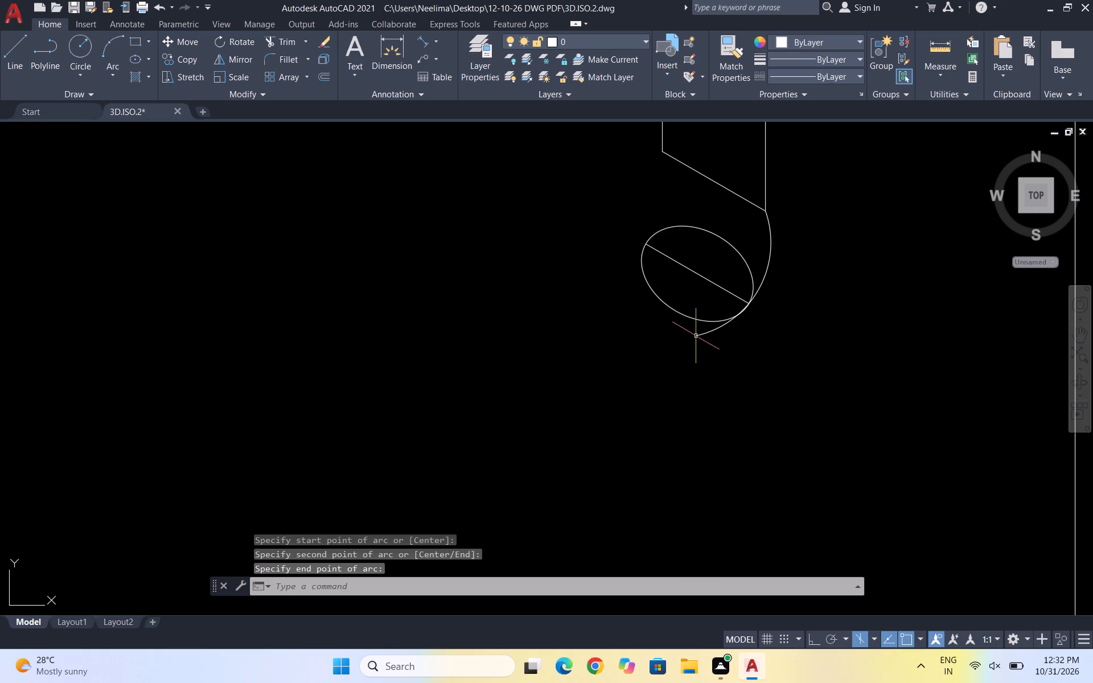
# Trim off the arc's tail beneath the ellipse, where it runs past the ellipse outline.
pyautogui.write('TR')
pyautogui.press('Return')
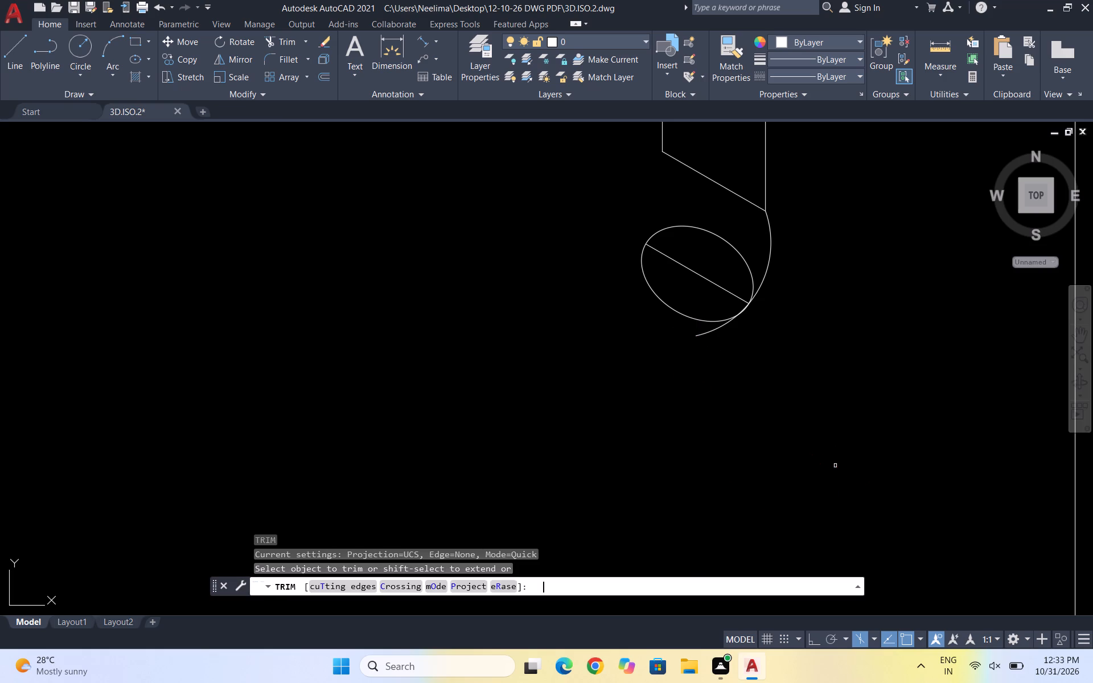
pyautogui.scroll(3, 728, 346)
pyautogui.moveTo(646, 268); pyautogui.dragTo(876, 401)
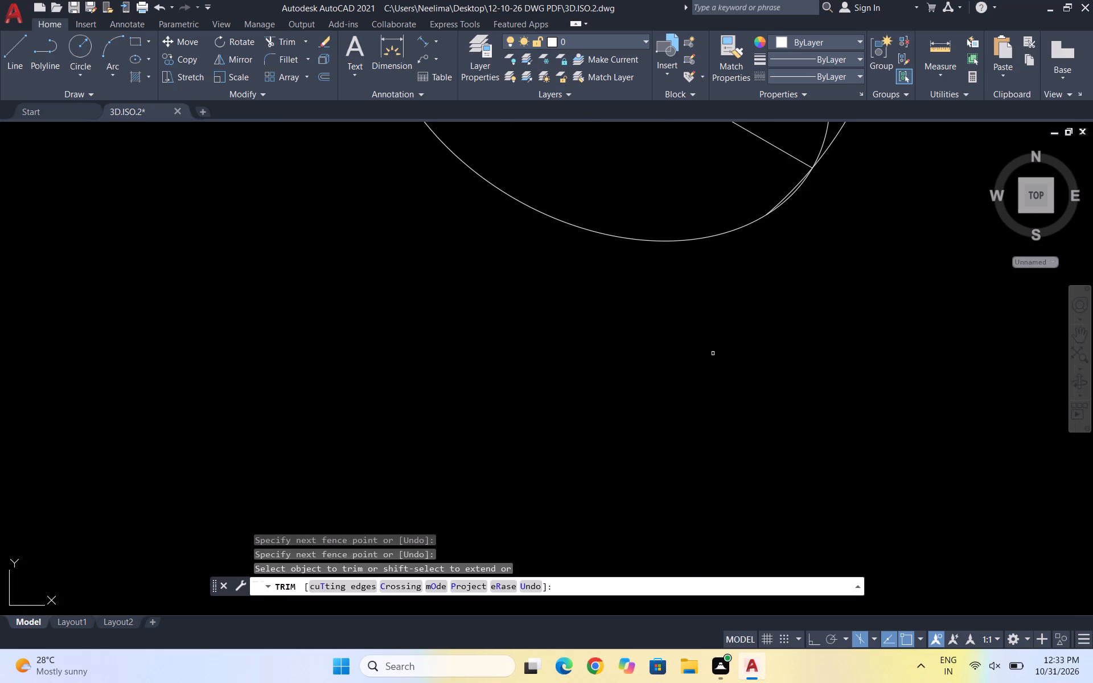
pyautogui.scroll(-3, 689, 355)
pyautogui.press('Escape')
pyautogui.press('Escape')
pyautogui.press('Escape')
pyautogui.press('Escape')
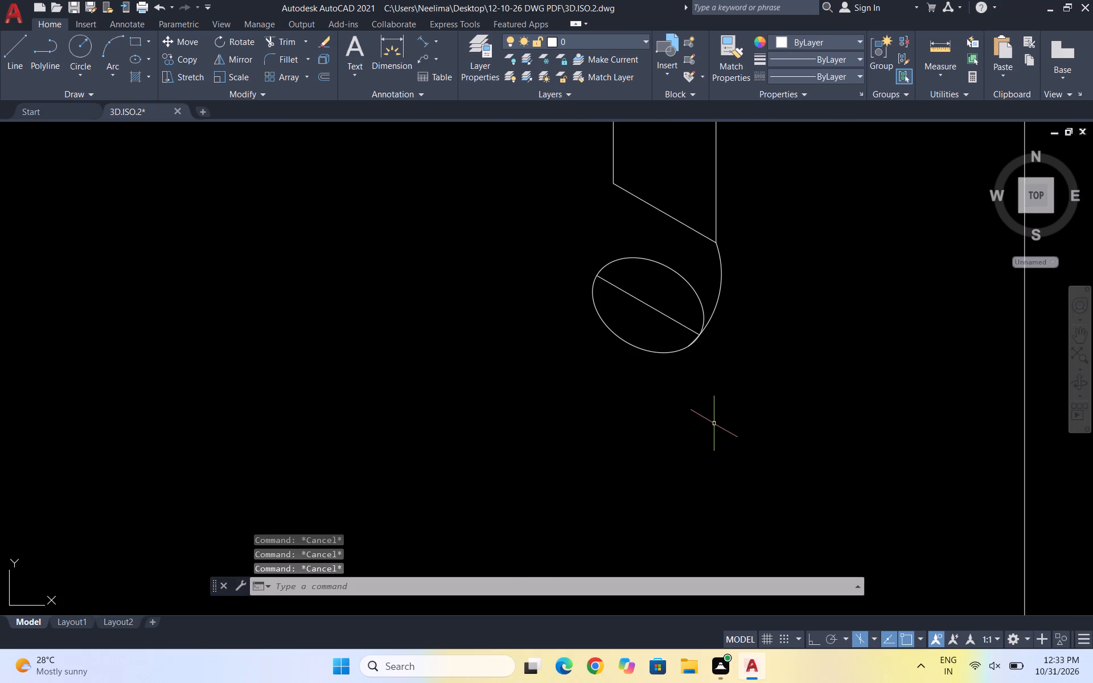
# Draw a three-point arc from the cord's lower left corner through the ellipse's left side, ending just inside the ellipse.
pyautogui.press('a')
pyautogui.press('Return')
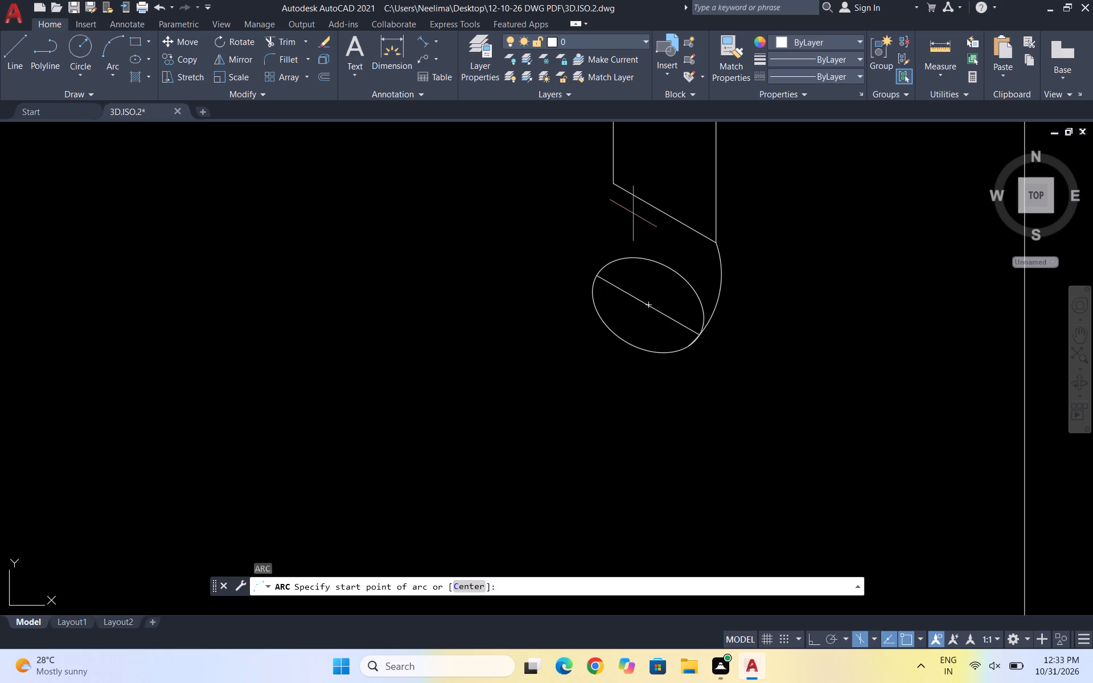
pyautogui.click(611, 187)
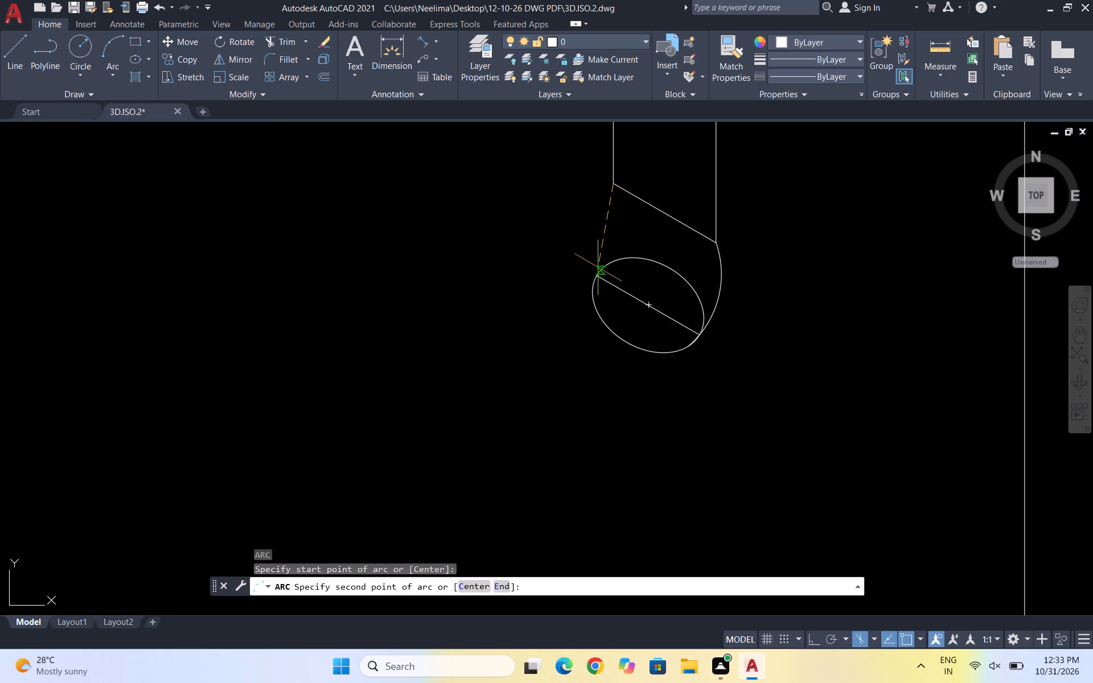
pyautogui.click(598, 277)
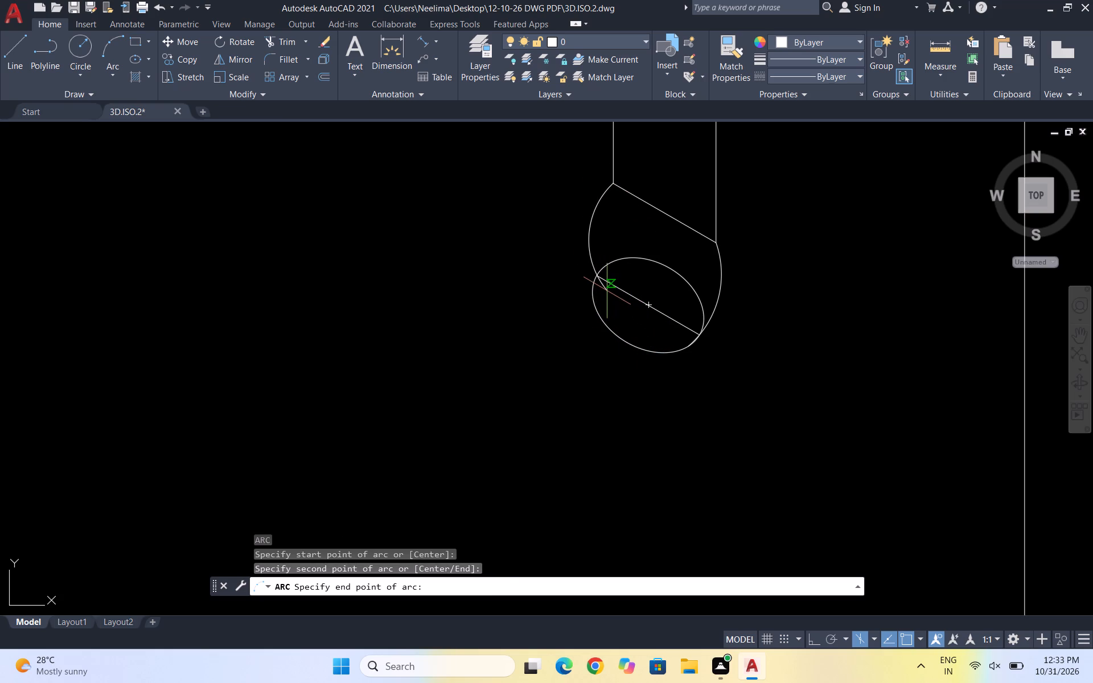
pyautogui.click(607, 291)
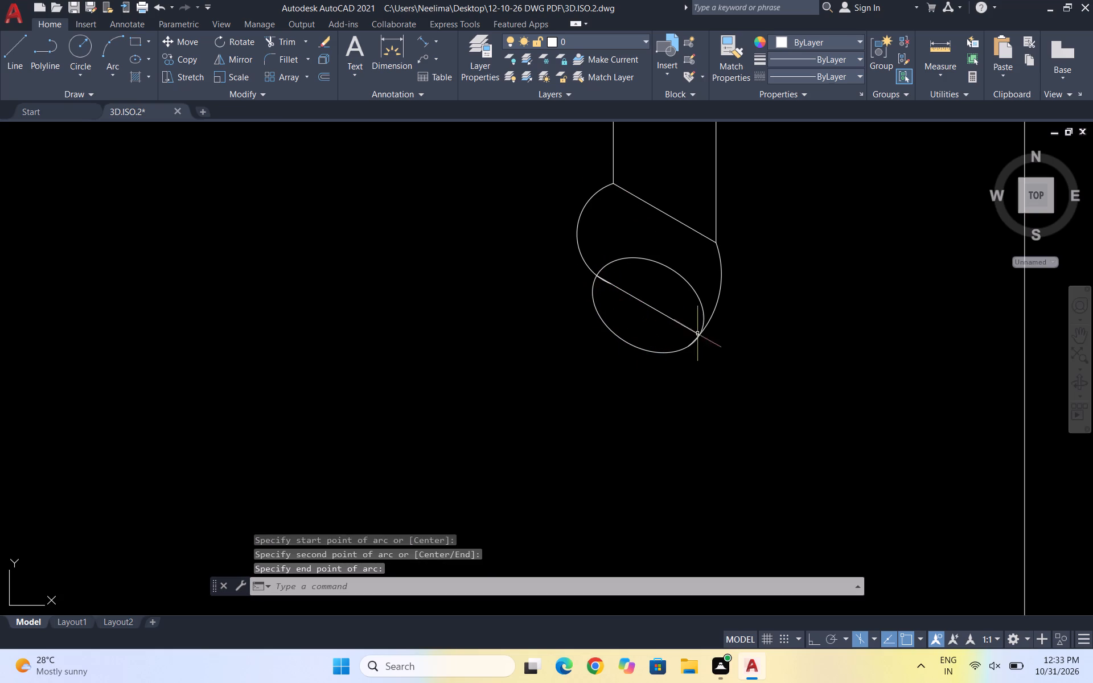
# Erase both side arcs that connect the cord's lower corners to the ellipse.
pyautogui.scroll(-2, 762, 270)
pyautogui.scroll(2, 753, 261)
pyautogui.moveTo(754, 310); pyautogui.dragTo(734, 279)
pyautogui.click(730, 264)
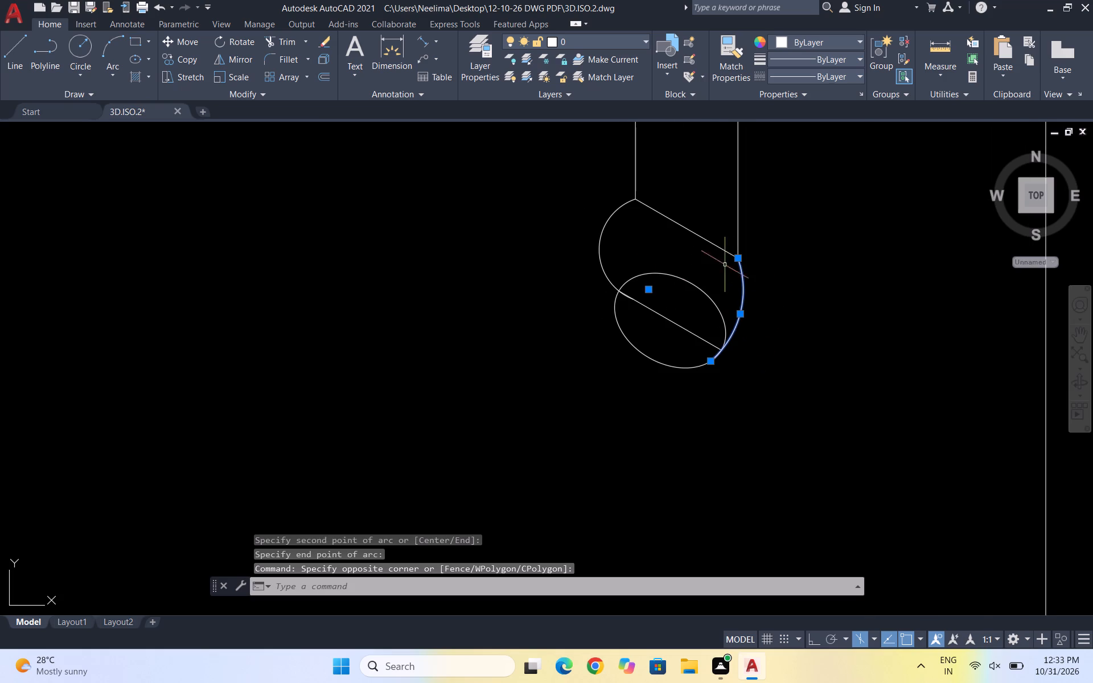
pyautogui.moveTo(626, 250); pyautogui.dragTo(592, 237)
pyautogui.click(580, 236)
pyautogui.press('Delete')
pyautogui.press('Escape')
pyautogui.press('Escape')
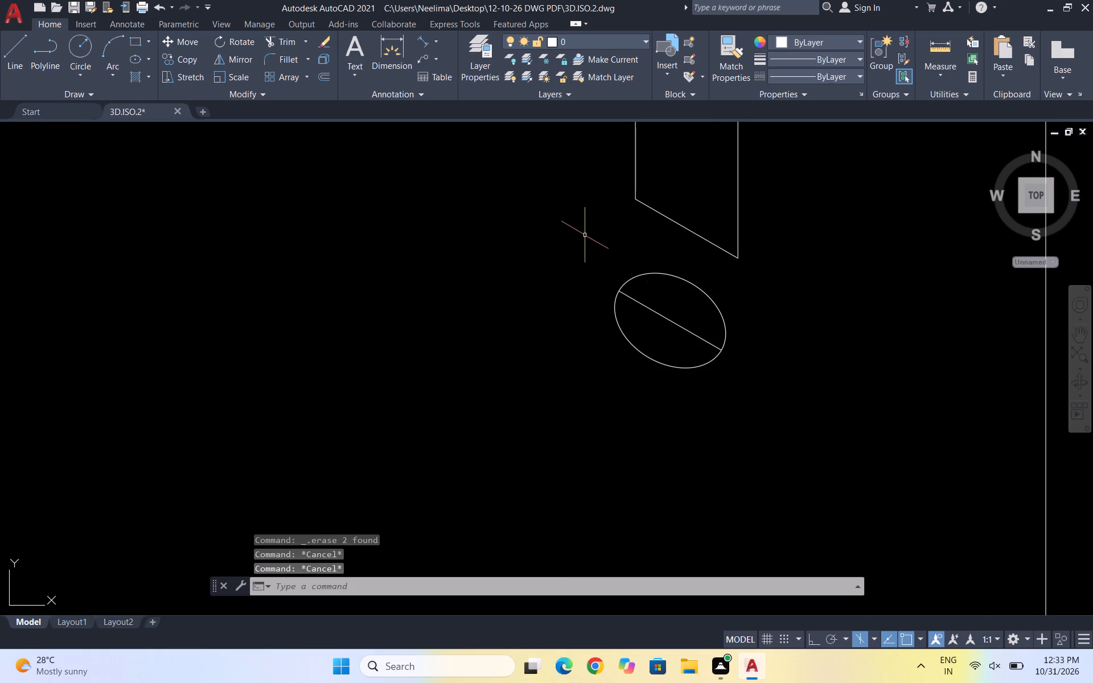
# Erase the slanted axis line inside the ellipse.
pyautogui.click(658, 319)
pyautogui.click(664, 309)
pyautogui.moveTo(694, 318); pyautogui.dragTo(688, 321)
pyautogui.click(654, 343)
pyautogui.press('Delete')
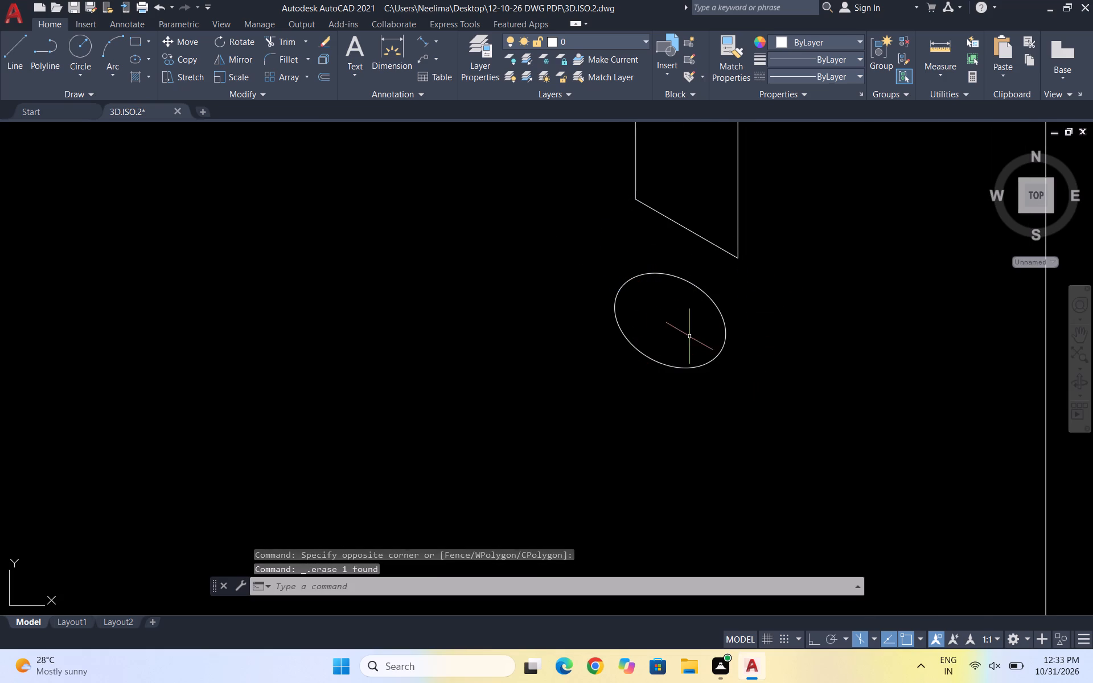
# Move the ellipse slightly up and to the right, closer beneath the cord's bottom edge.
pyautogui.moveTo(690, 335); pyautogui.dragTo(685, 320)
pyautogui.click(619, 265)
pyautogui.press('m')
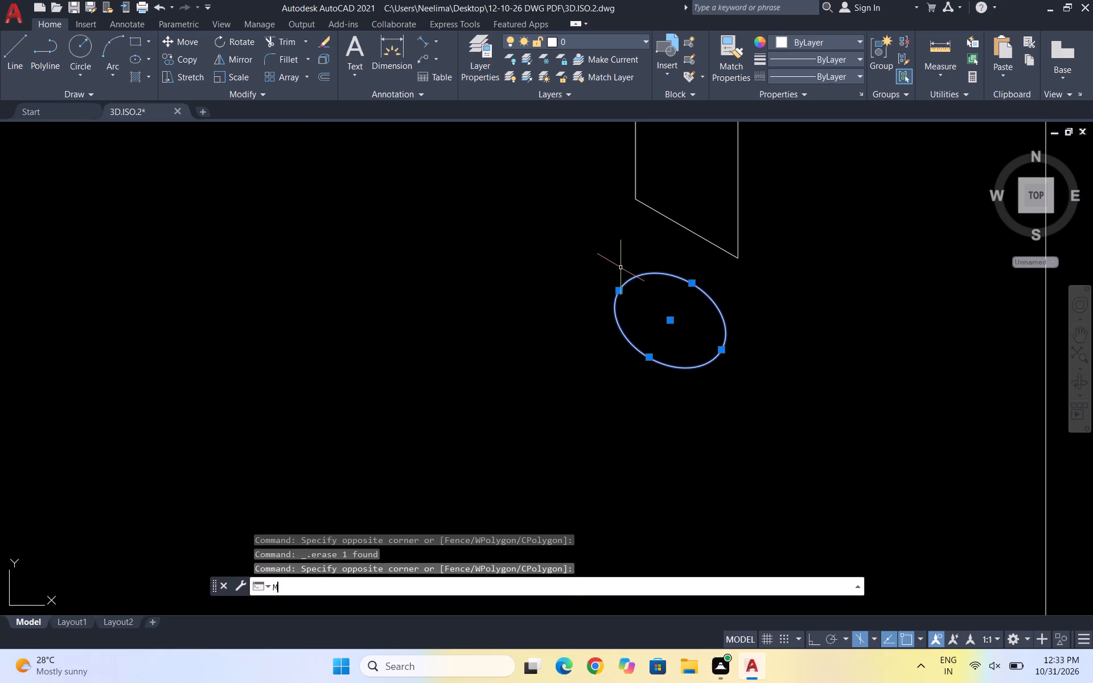
pyautogui.press('Return')
pyautogui.click(668, 322)
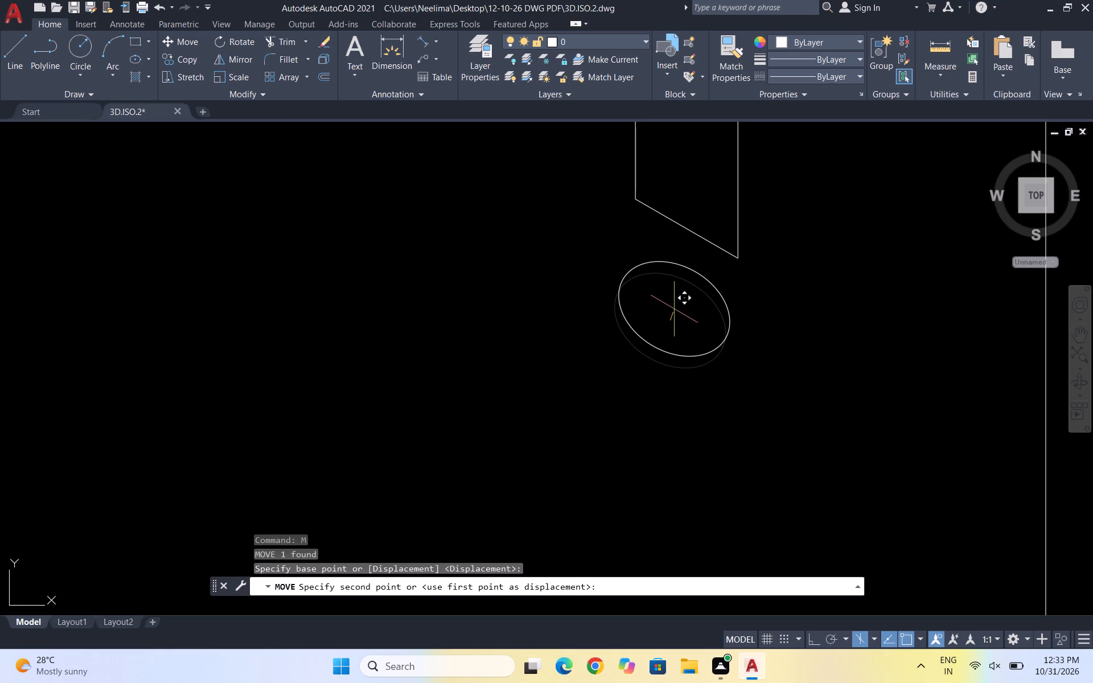
pyautogui.click(674, 315)
pyautogui.press('Escape')
pyautogui.press('Escape')
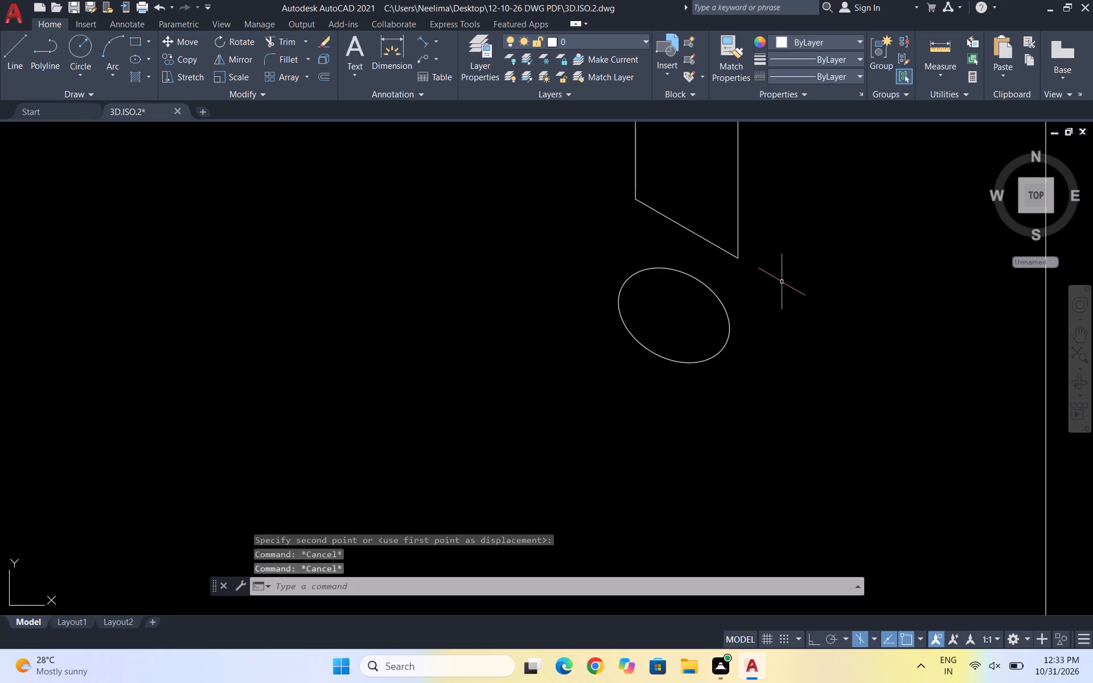
# Draw a narrow, near-upright ellipse from the cord's lower right corner down to the lower right side of the knob ellipse.
pyautogui.write('EL')
pyautogui.press('Return')
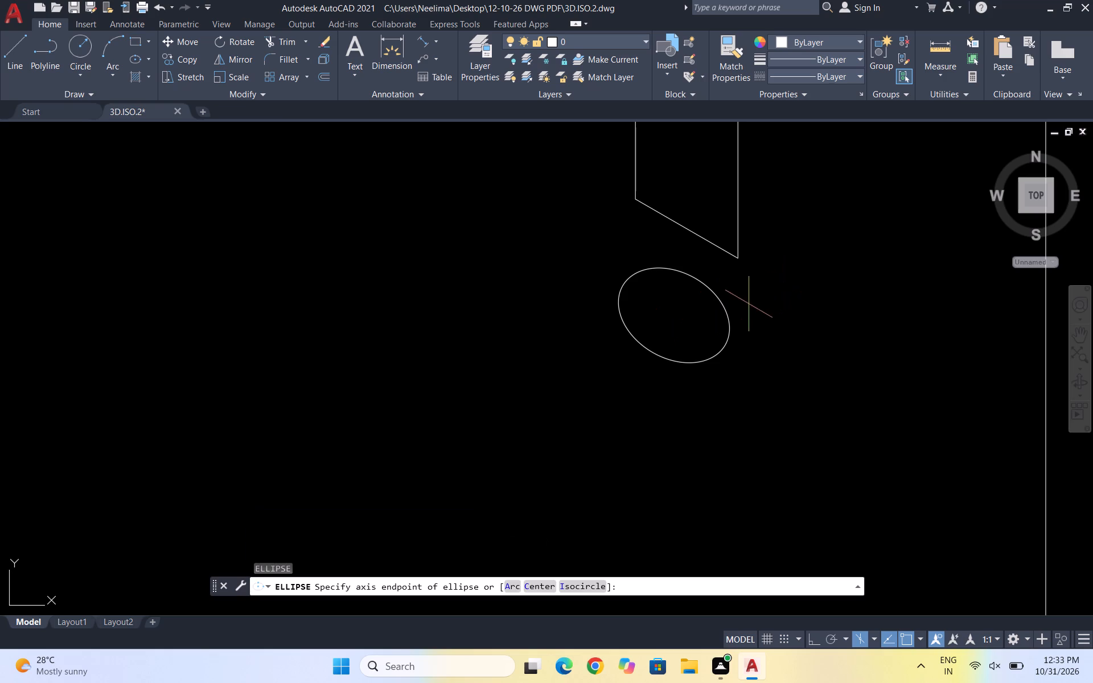
pyautogui.click(738, 260)
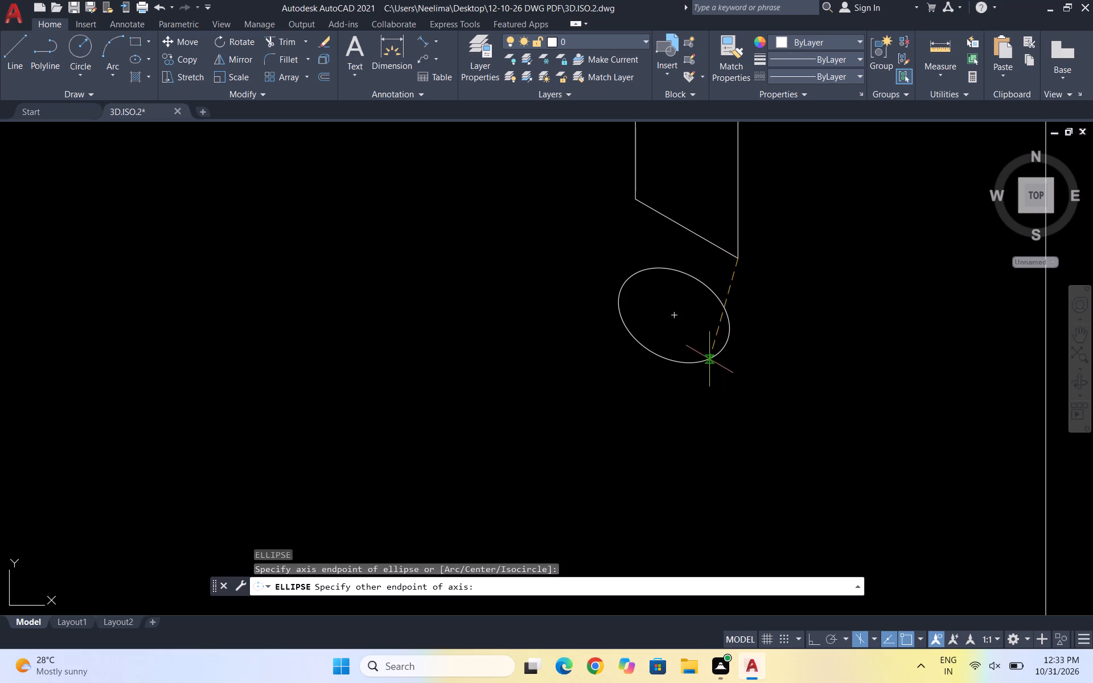
pyautogui.click(728, 345)
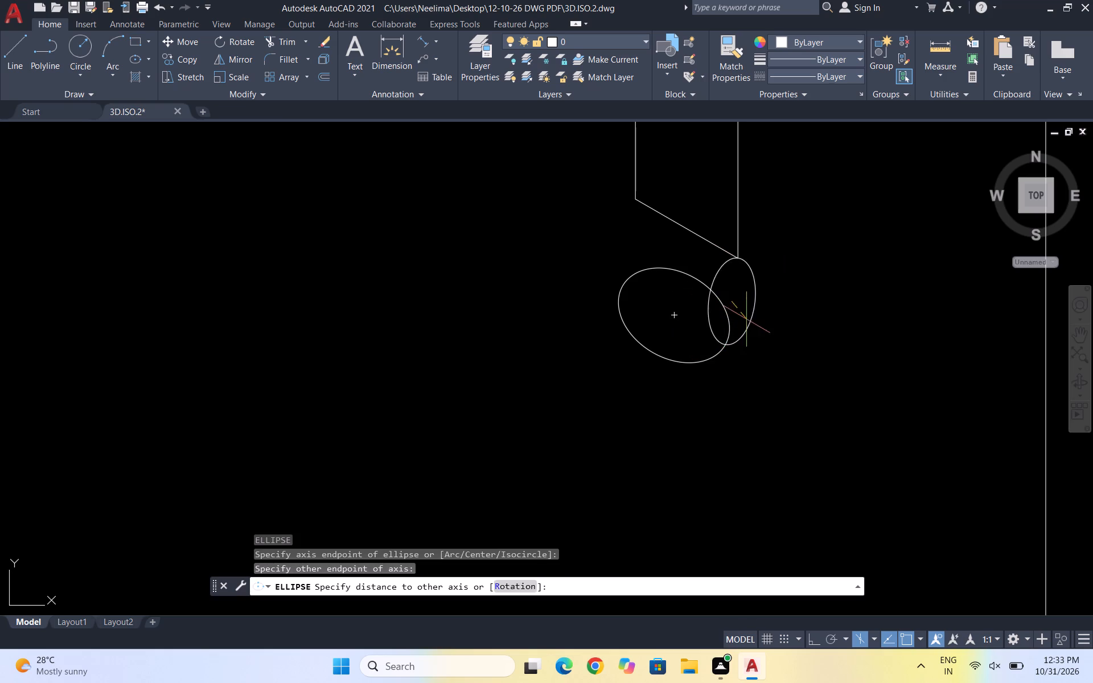
pyautogui.click(715, 307)
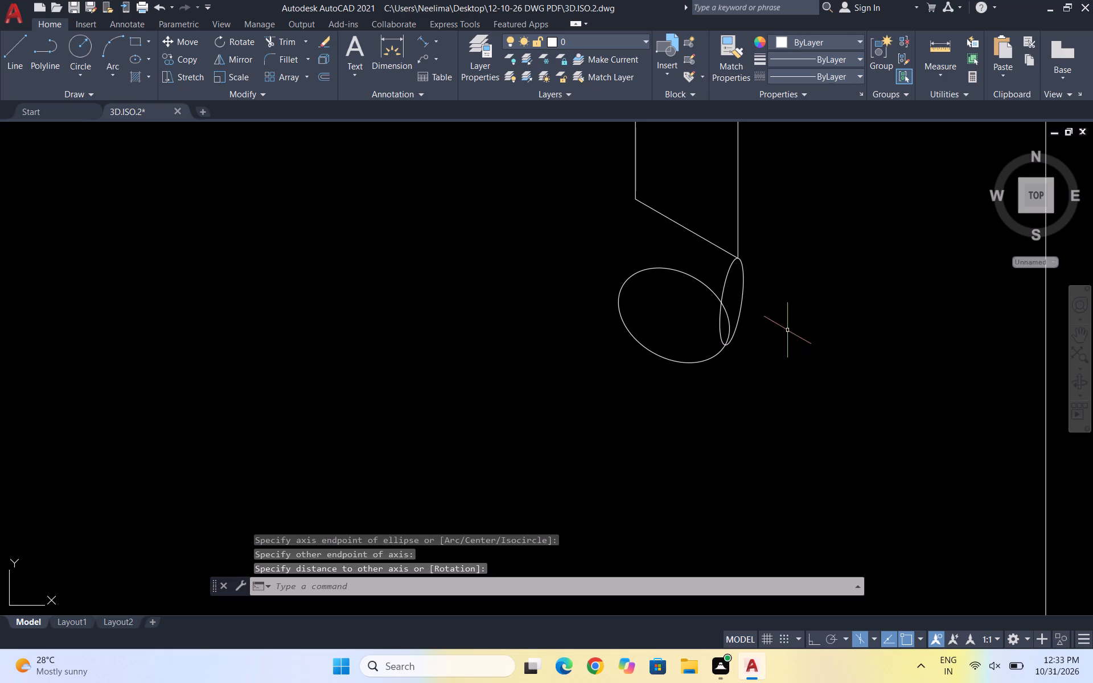
# Trim away the part of the right narrow ellipse that lies inside the knob ellipse.
pyautogui.write('TR')
pyautogui.press('Return')
pyautogui.click(717, 324)
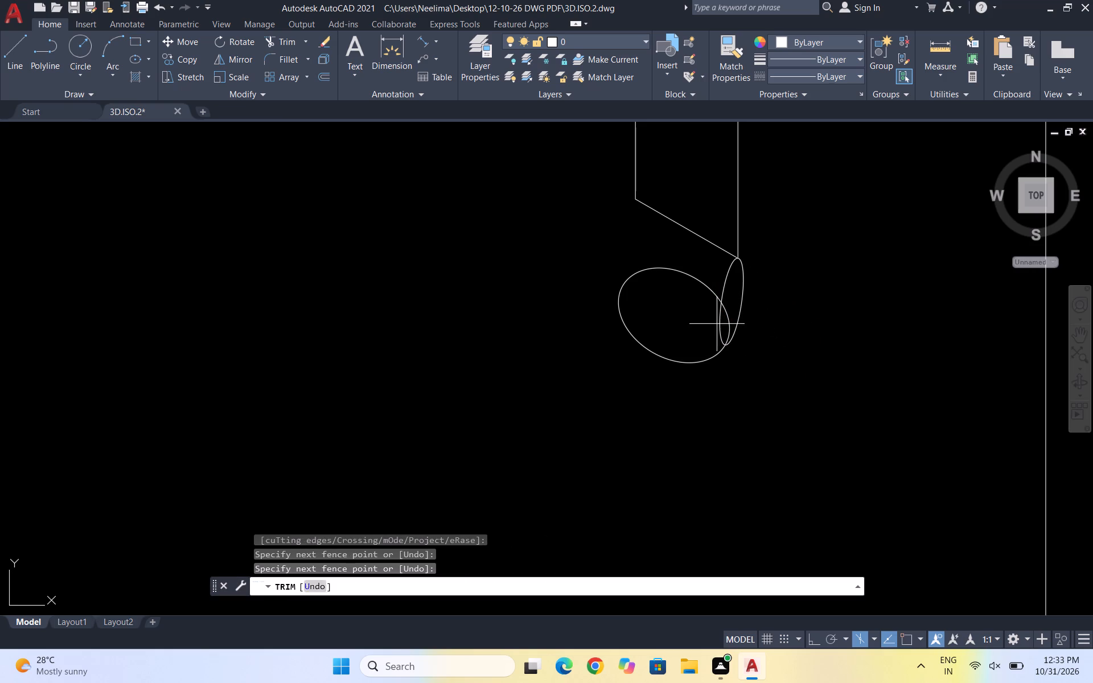
pyautogui.click(724, 324)
pyautogui.scroll(-1, 848, 274)
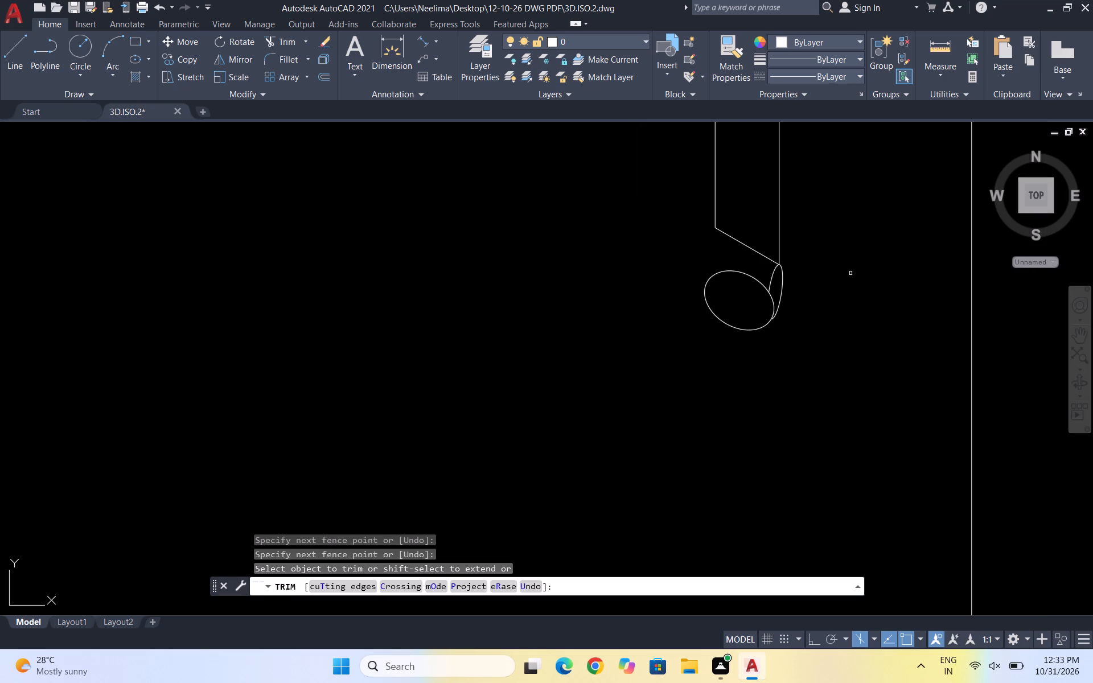
pyautogui.press('Escape')
pyautogui.press('Escape')
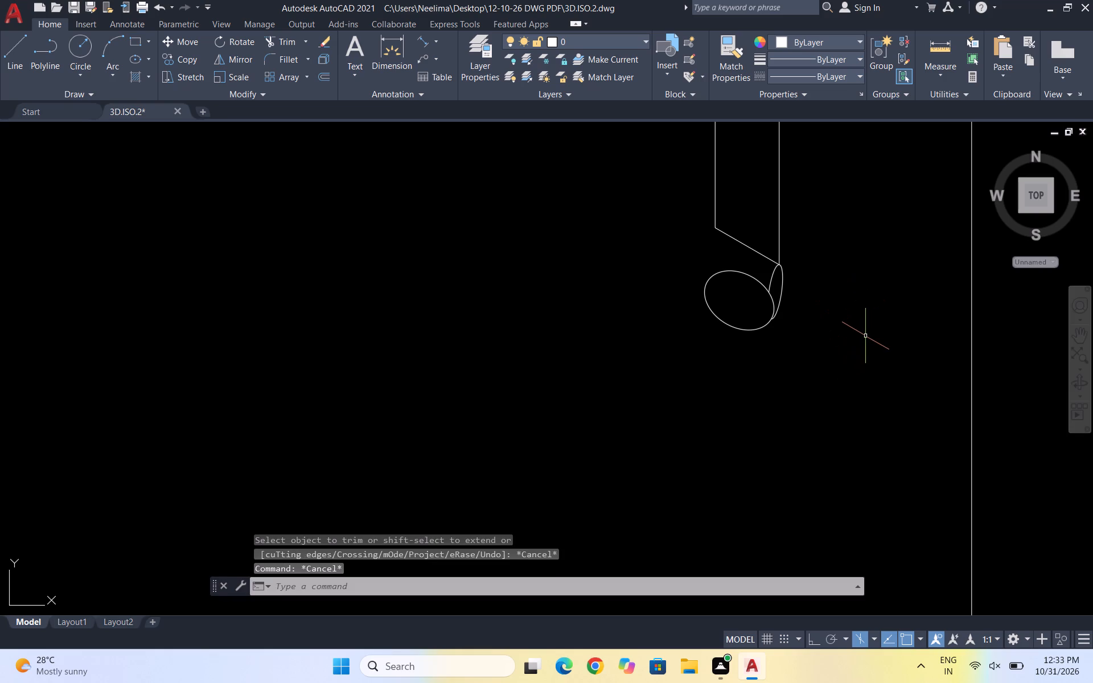
# Draw a matching narrow ellipse from the cord's lower left corner down to the left side of the knob ellipse.
pyautogui.write('EL')
pyautogui.press('Return')
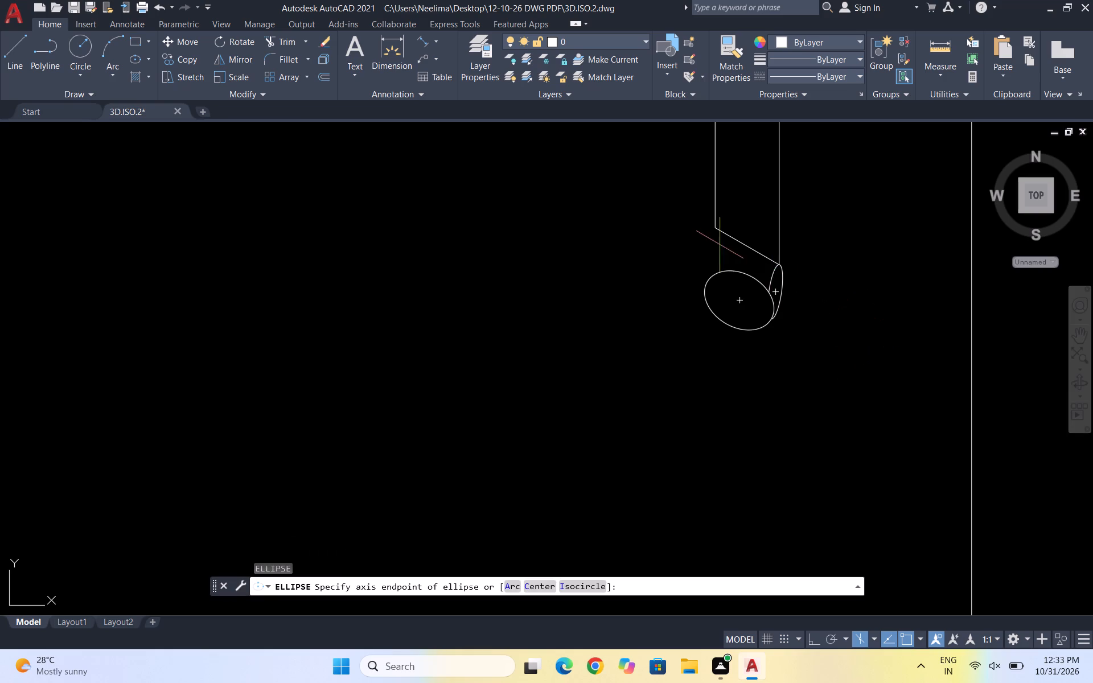
pyautogui.click(712, 224)
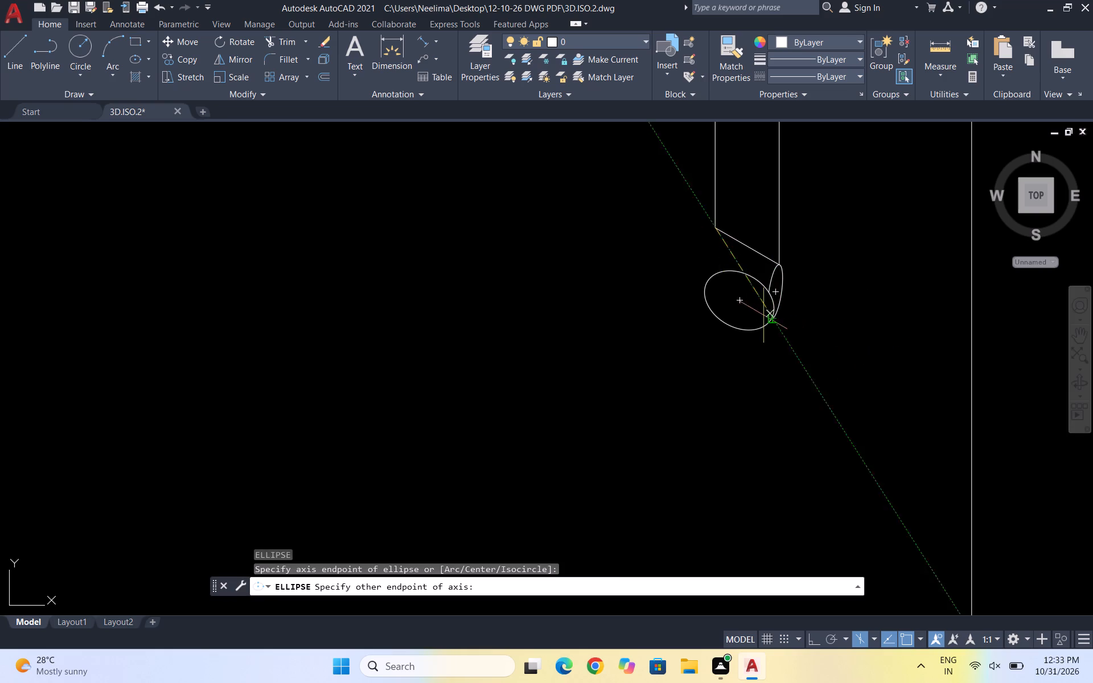
pyautogui.click(708, 287)
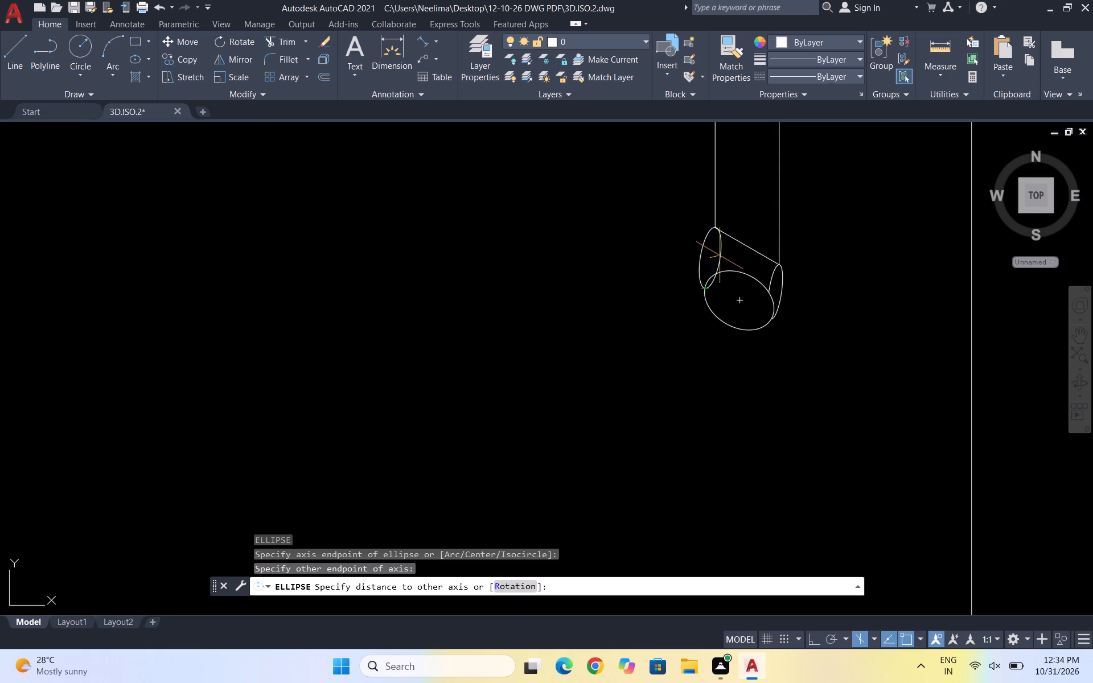
pyautogui.click(715, 252)
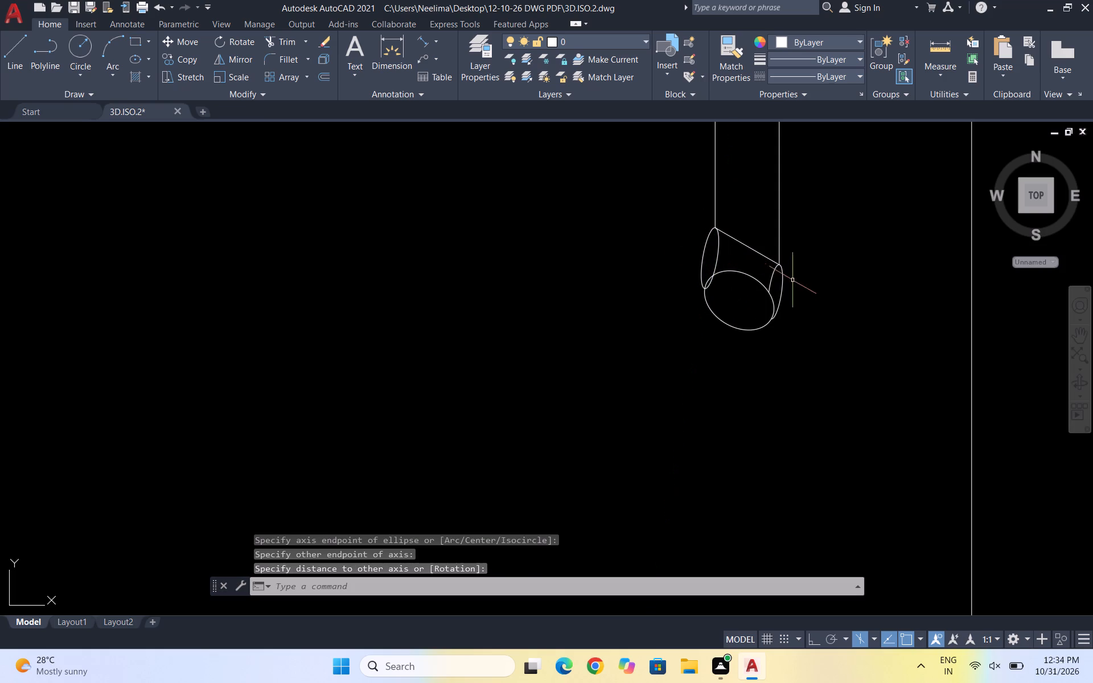
pyautogui.press('Escape')
# Trim away the part of the left narrow ellipse that lies inside the knob ellipse.
pyautogui.write('TR')
pyautogui.press('Return')
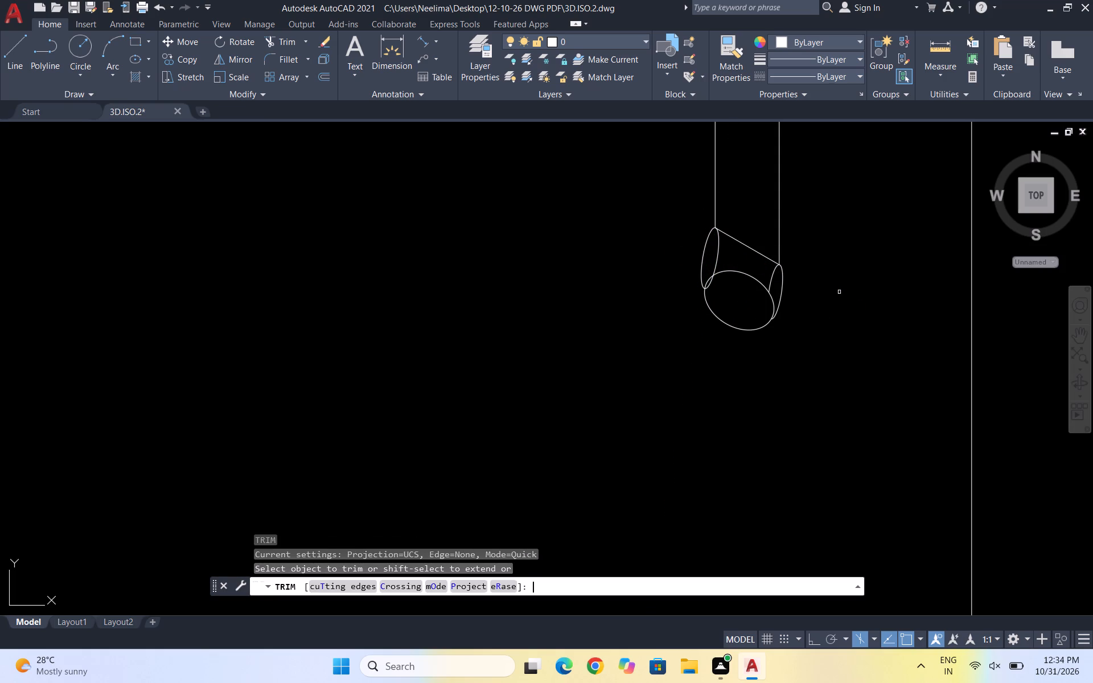
pyautogui.scroll(4, 717, 271)
pyautogui.click(676, 335)
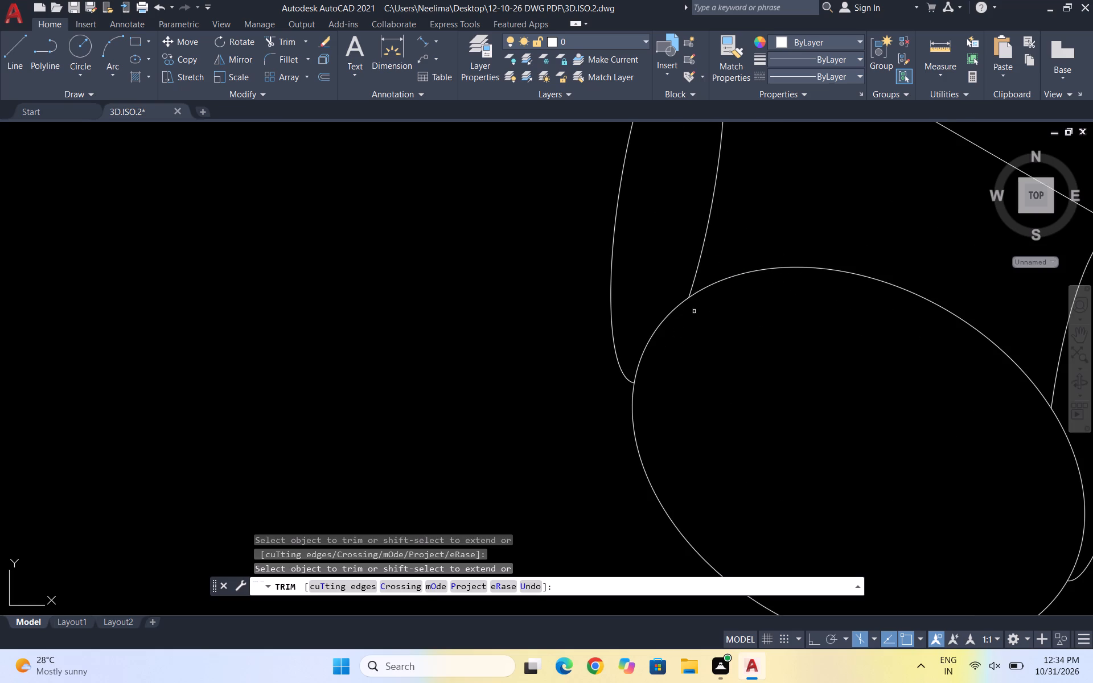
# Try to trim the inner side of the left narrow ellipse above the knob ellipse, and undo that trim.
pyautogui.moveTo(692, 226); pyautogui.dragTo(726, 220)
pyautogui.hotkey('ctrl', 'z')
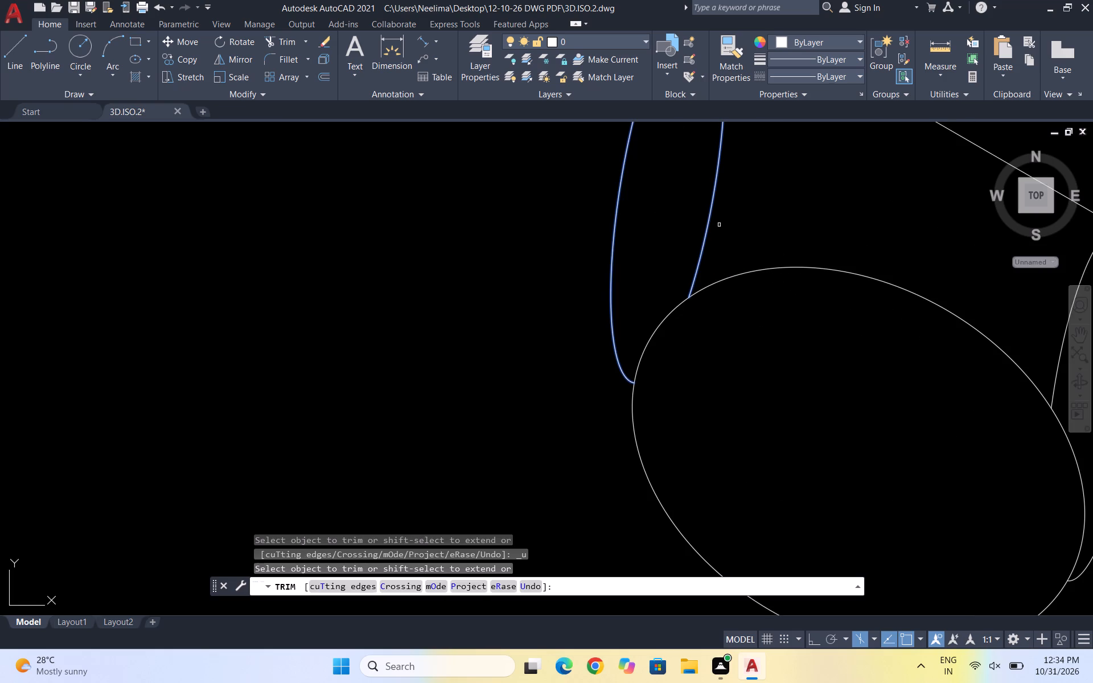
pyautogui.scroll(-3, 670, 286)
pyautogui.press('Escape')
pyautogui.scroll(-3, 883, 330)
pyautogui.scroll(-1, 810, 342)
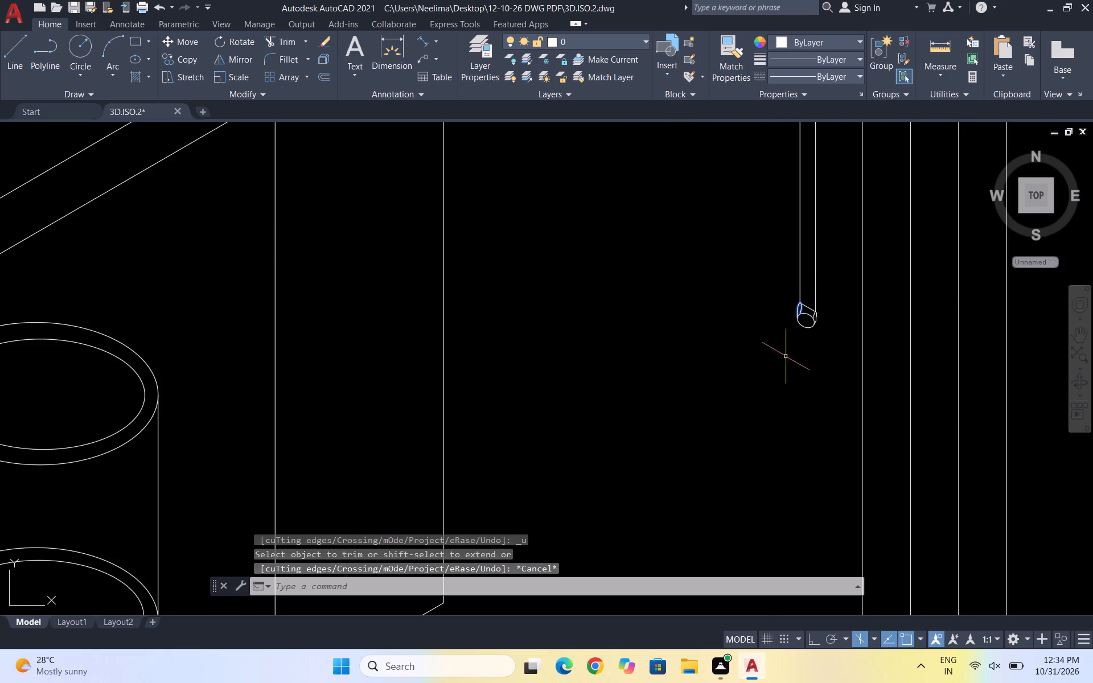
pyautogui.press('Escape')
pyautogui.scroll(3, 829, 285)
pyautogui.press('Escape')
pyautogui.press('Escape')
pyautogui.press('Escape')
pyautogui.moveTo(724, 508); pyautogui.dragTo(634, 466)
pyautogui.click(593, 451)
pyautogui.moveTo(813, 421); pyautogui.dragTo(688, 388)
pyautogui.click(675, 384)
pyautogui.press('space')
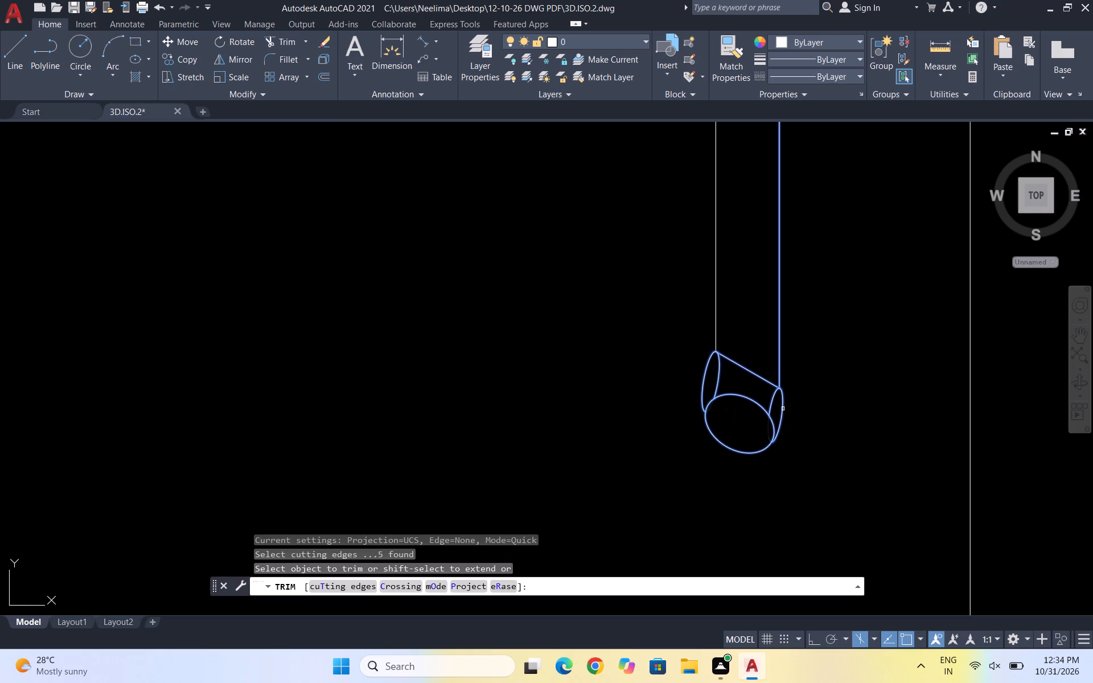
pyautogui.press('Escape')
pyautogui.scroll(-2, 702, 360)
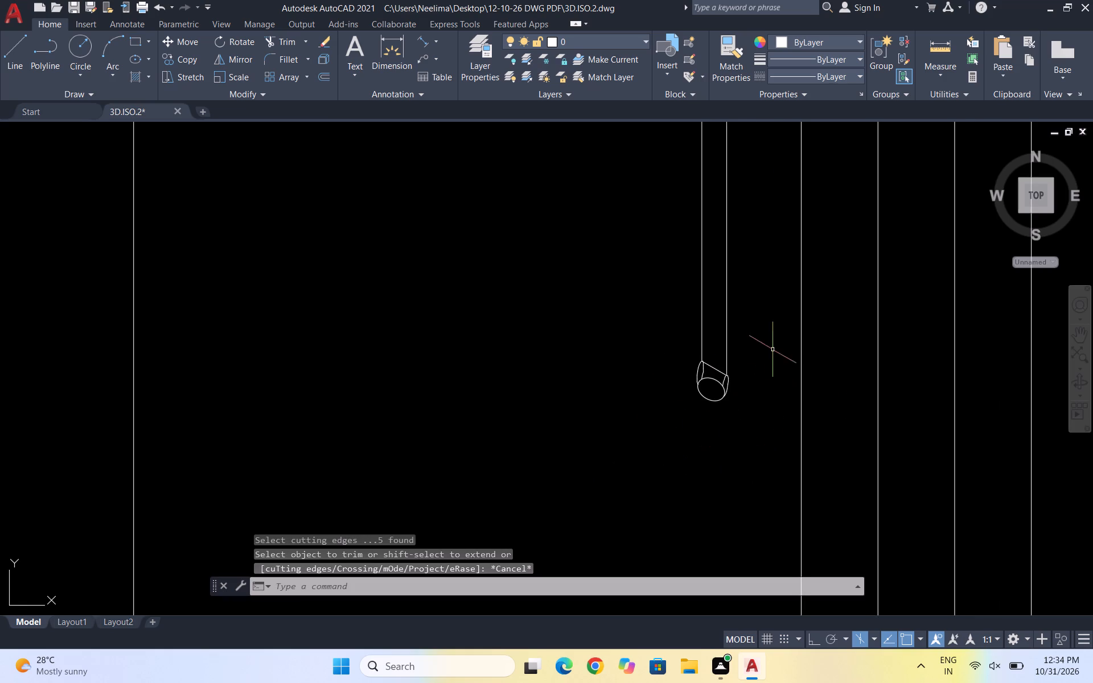
# Erase the cord's slanted bottom edge between the tops of the two narrow ellipses.
pyautogui.scroll(5, 727, 373)
pyautogui.moveTo(679, 378); pyautogui.dragTo(680, 348)
pyautogui.click(683, 269)
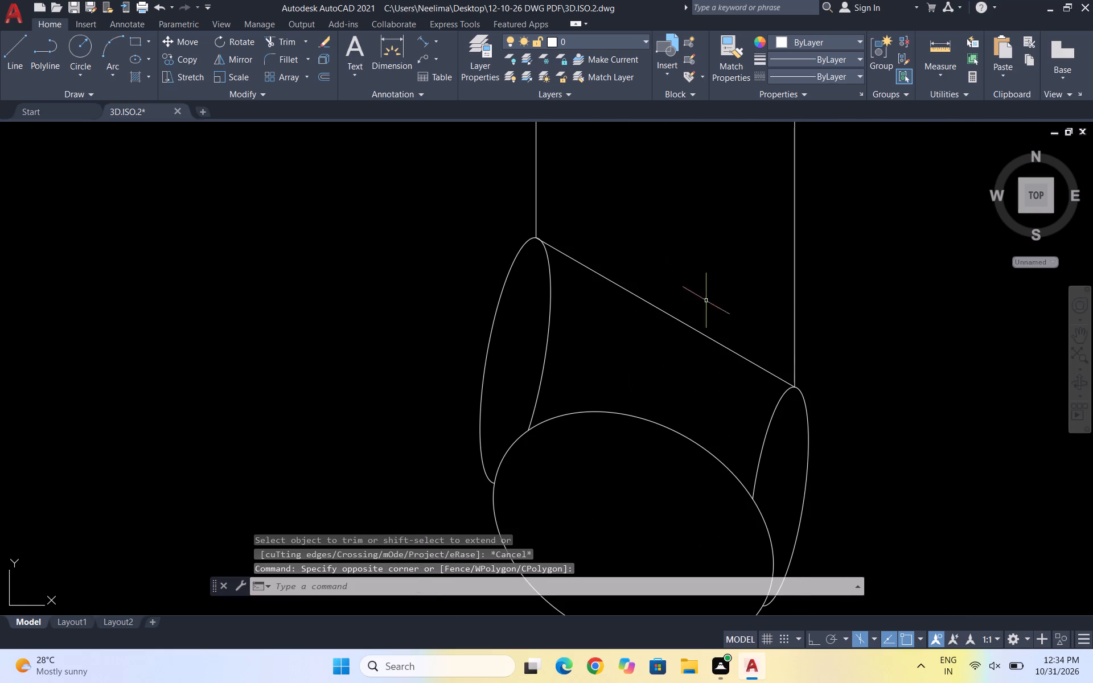
pyautogui.moveTo(801, 355); pyautogui.dragTo(711, 365)
pyautogui.moveTo(677, 371); pyautogui.dragTo(687, 368)
pyautogui.moveTo(862, 275); pyautogui.dragTo(850, 268)
pyautogui.click(794, 248)
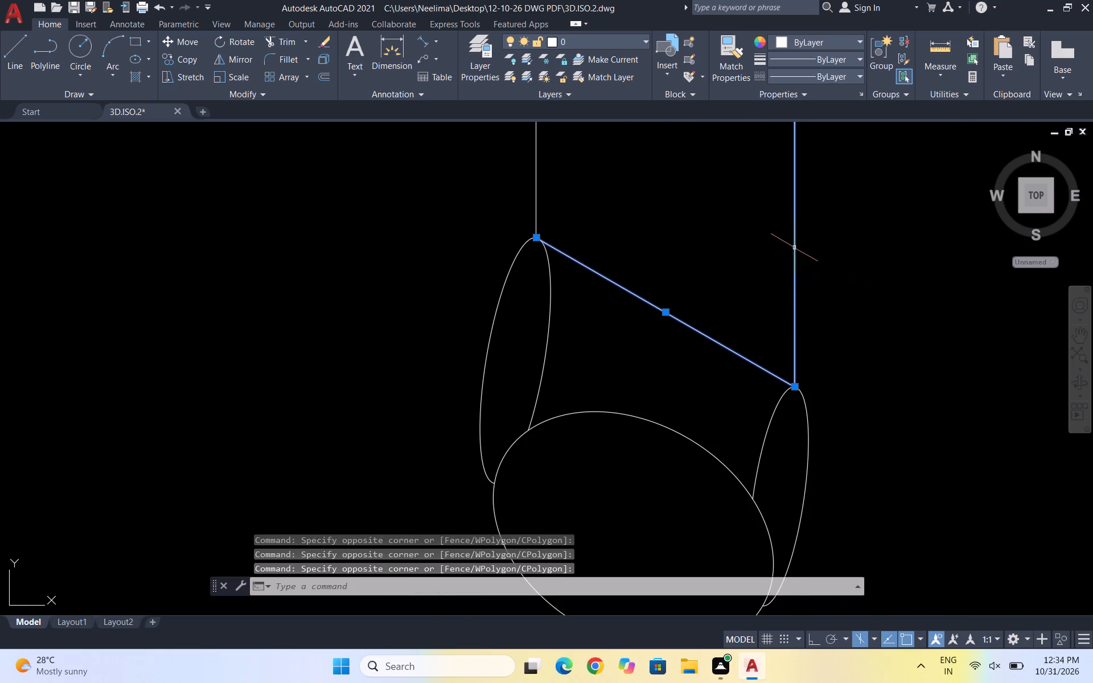
pyautogui.keyDown('shift'); pyautogui.moveTo(857, 278); pyautogui.dragTo(841, 269); pyautogui.keyUp('shift')
pyautogui.keyDown('shift'); pyautogui.click(745, 241); pyautogui.keyUp('shift')
pyautogui.scroll(-2, 829, 229)
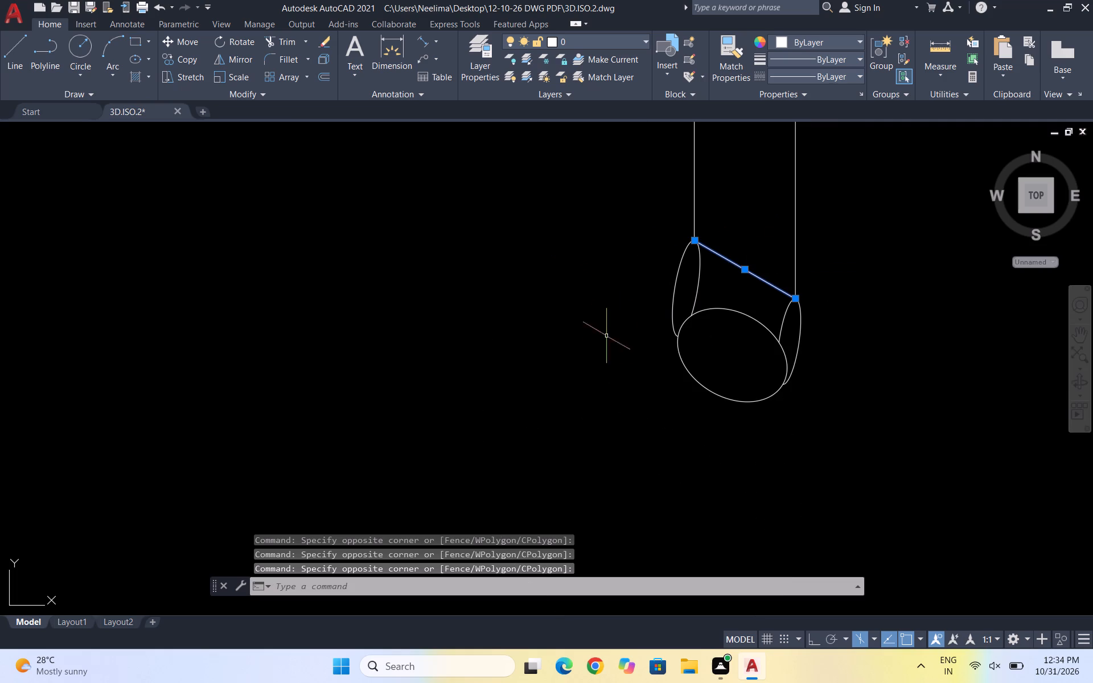
pyautogui.press('Delete')
pyautogui.scroll(-4, 688, 356)
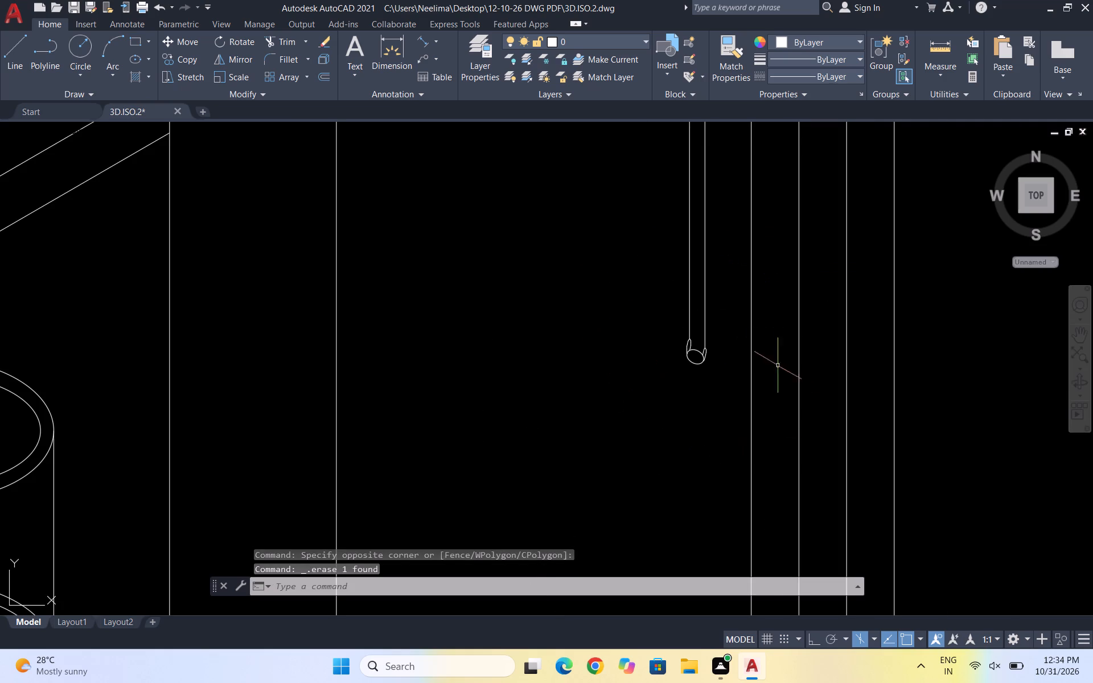
pyautogui.scroll(2, 712, 349)
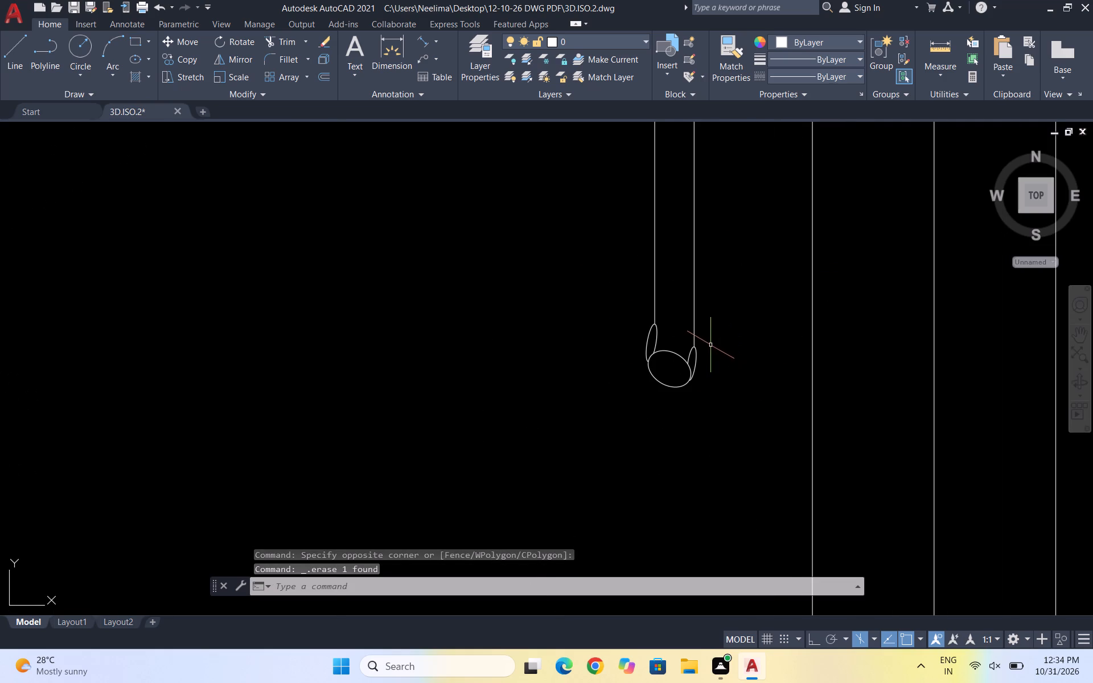
# Undo the cord edge's erasure, both narrow ellipses with their trims, and the knob ellipse's last move.
pyautogui.scroll(1, 681, 366)
pyautogui.hotkey('ctrl', 'z')
pyautogui.hotkey('ctrl', 'z')
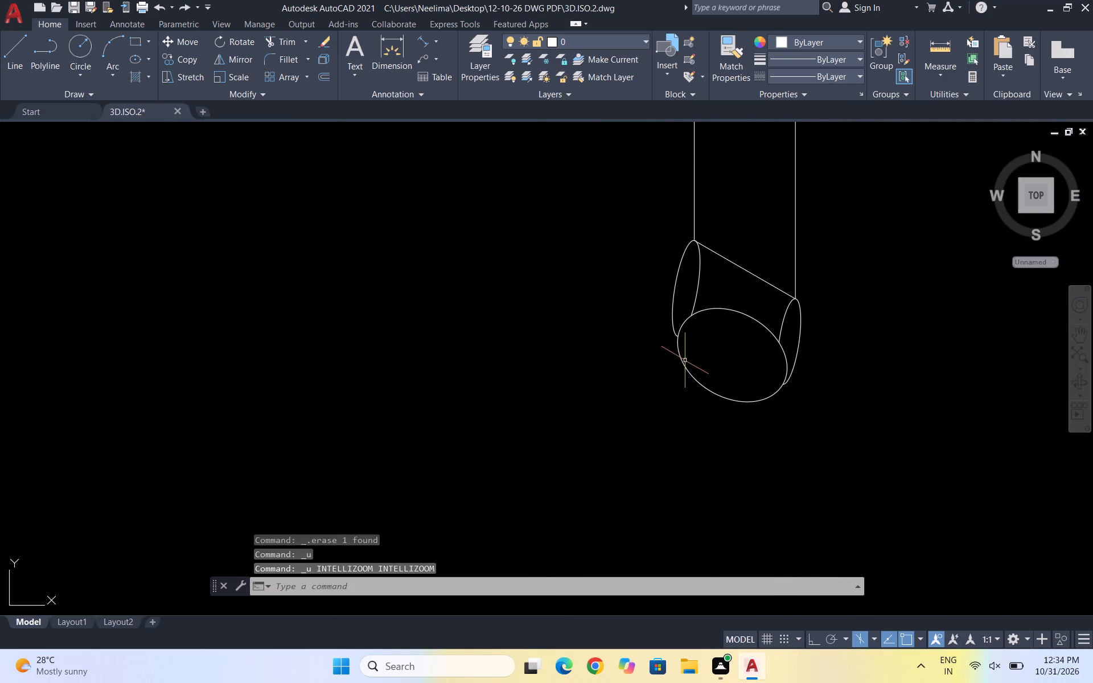
pyautogui.hotkey('ctrl', 'z')
pyautogui.hotkey('ctrl', 'z')
pyautogui.hotkey('ctrl', 'z')
pyautogui.hotkey('ctrl', 'z')
pyautogui.hotkey('ctrl', 'z')
pyautogui.hotkey('ctrl', 'z')
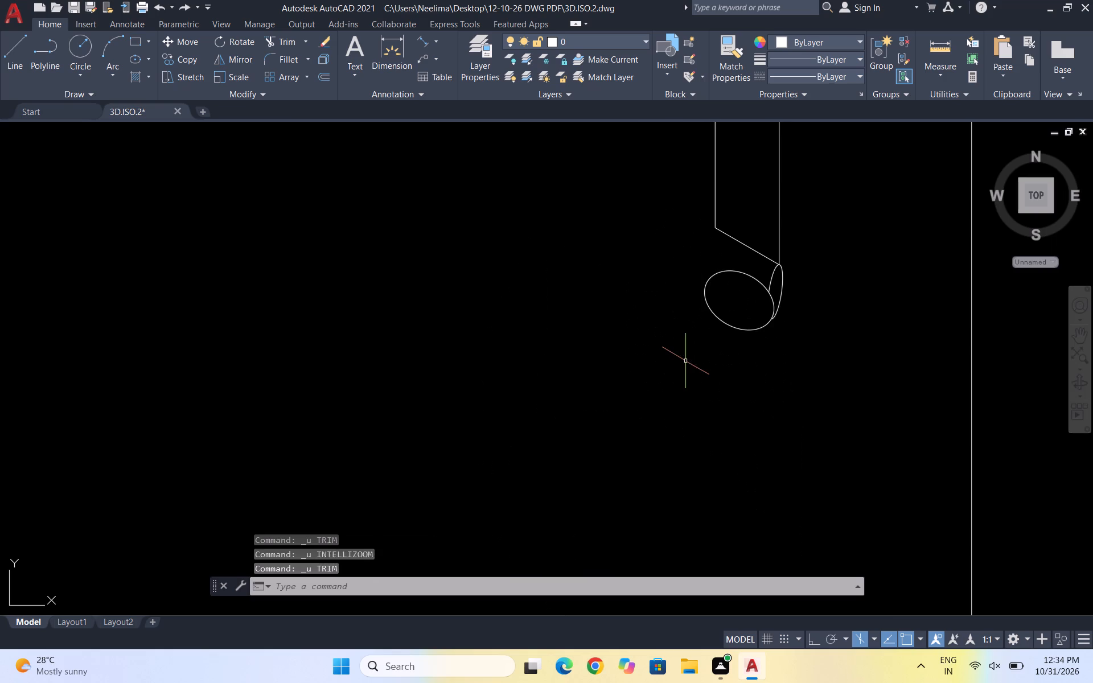
pyautogui.hotkey('ctrl', 'z')
pyautogui.hotkey('ctrl', 'z')
pyautogui.hotkey('ctrl', 'z')
pyautogui.scroll(-2, 676, 270)
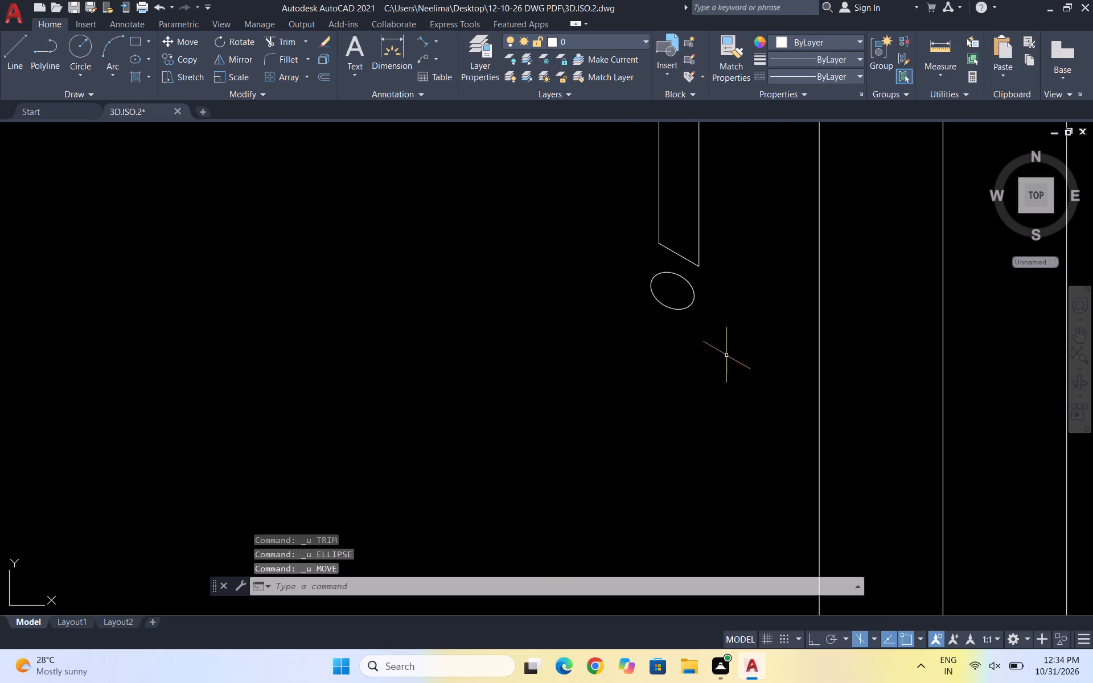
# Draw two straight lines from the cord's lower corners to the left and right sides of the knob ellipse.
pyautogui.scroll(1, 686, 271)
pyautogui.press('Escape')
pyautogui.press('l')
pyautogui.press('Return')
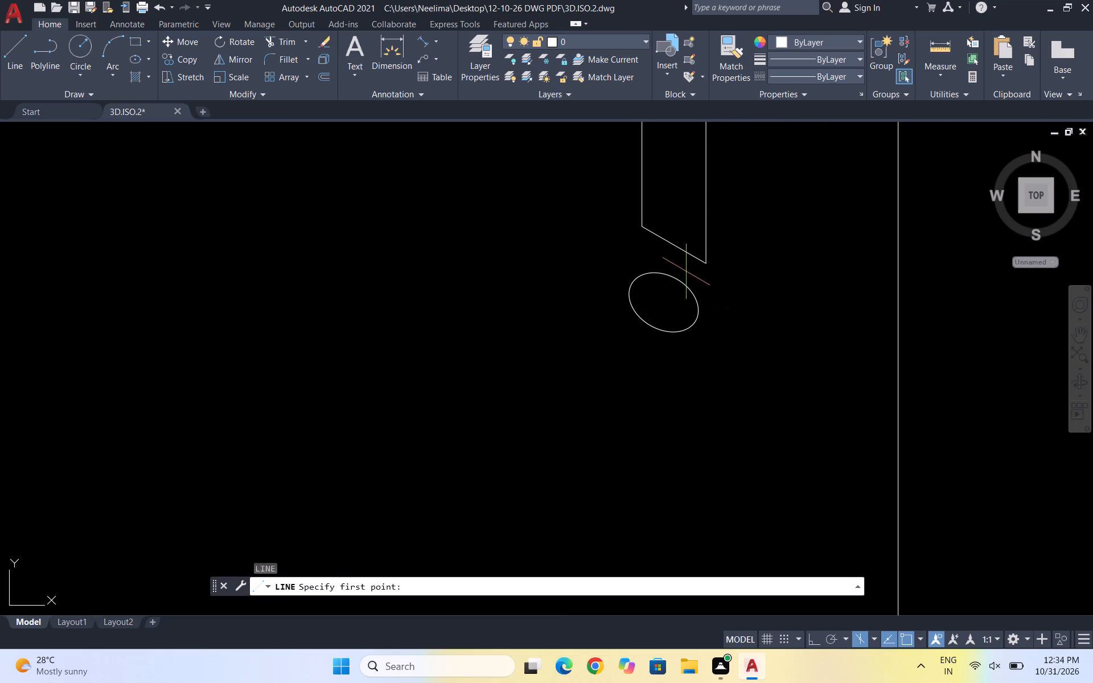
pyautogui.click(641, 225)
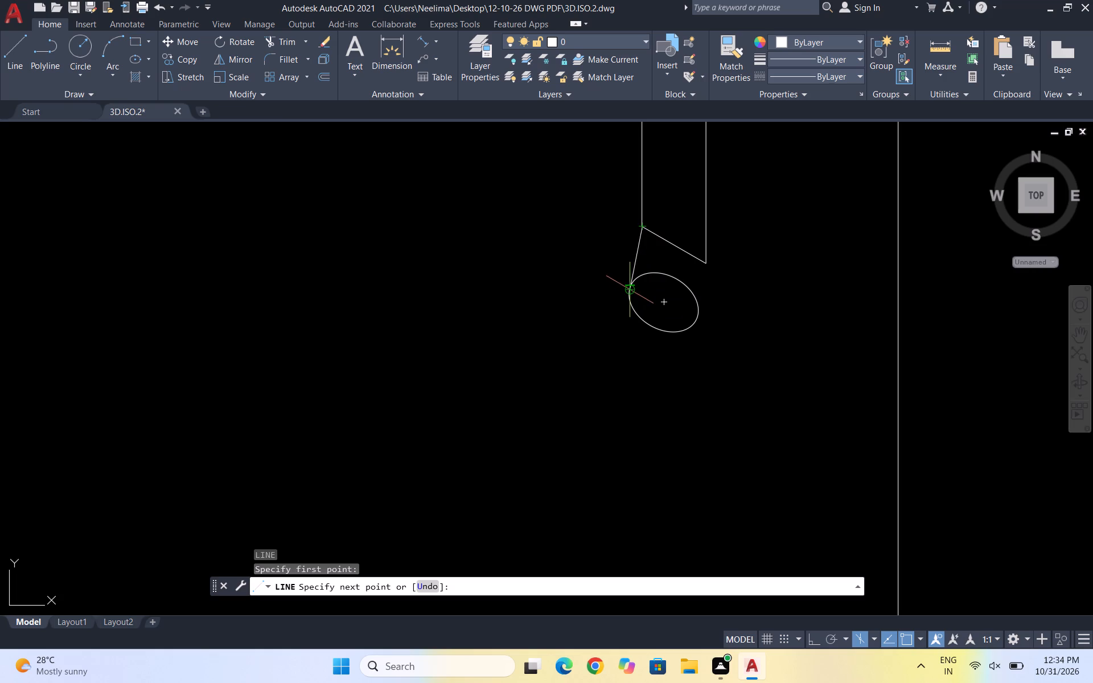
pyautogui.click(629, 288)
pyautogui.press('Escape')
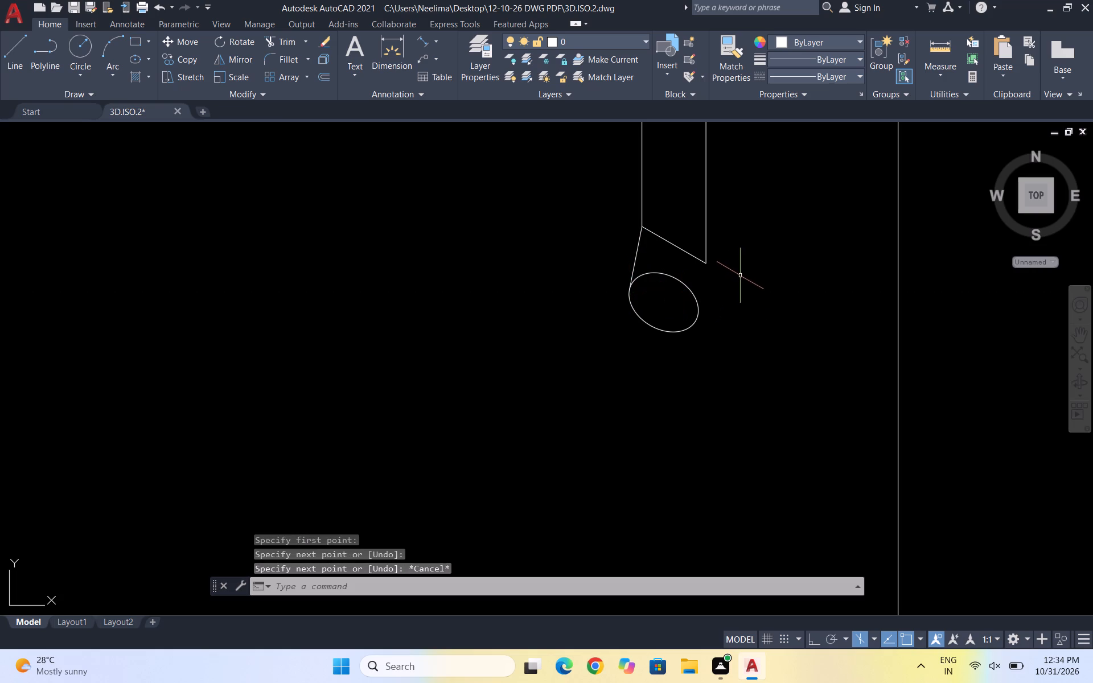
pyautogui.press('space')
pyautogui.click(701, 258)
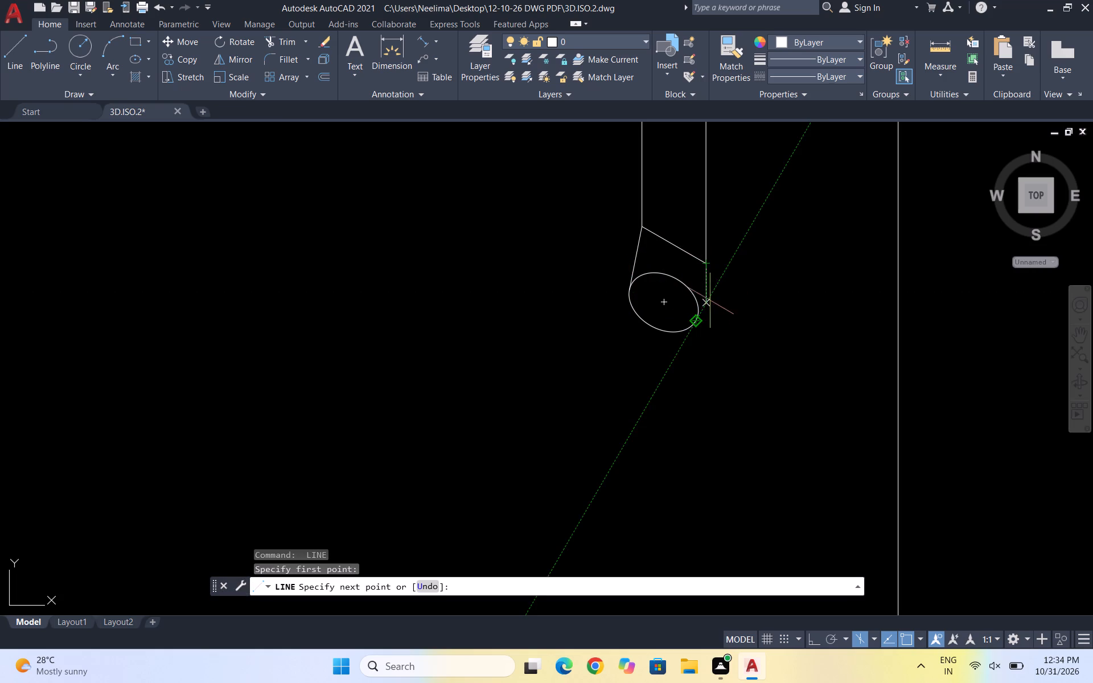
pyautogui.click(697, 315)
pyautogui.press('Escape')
# Erase the knob ellipse and the two lines joining it to the cord, keeping the cord's own outline.
pyautogui.scroll(-2, 733, 285)
pyautogui.scroll(-1, 605, 378)
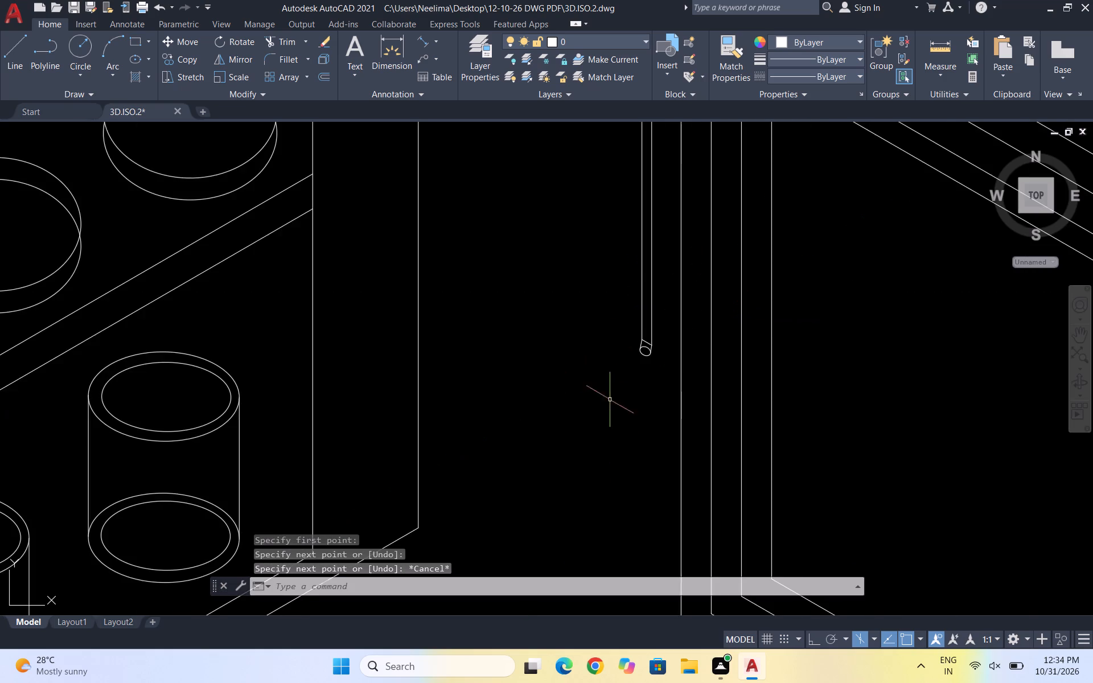
pyautogui.scroll(-2, 610, 402)
pyautogui.scroll(3, 624, 385)
pyautogui.scroll(2, 667, 335)
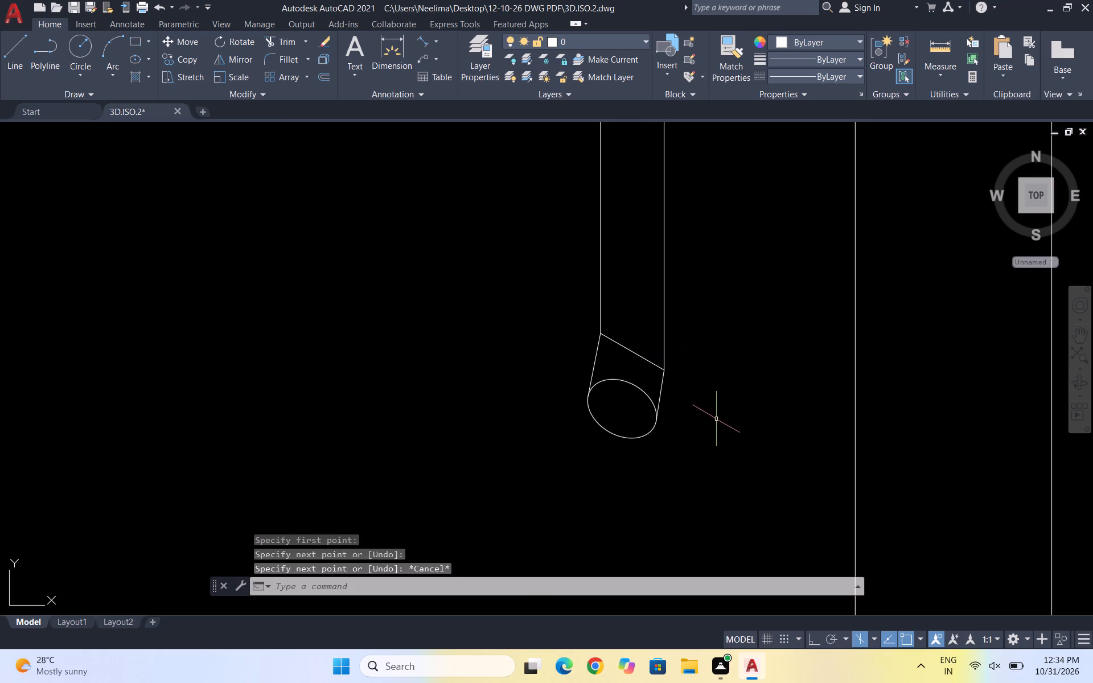
pyautogui.moveTo(697, 410); pyautogui.dragTo(658, 398)
pyautogui.click(538, 359)
pyautogui.scroll(3, 675, 330)
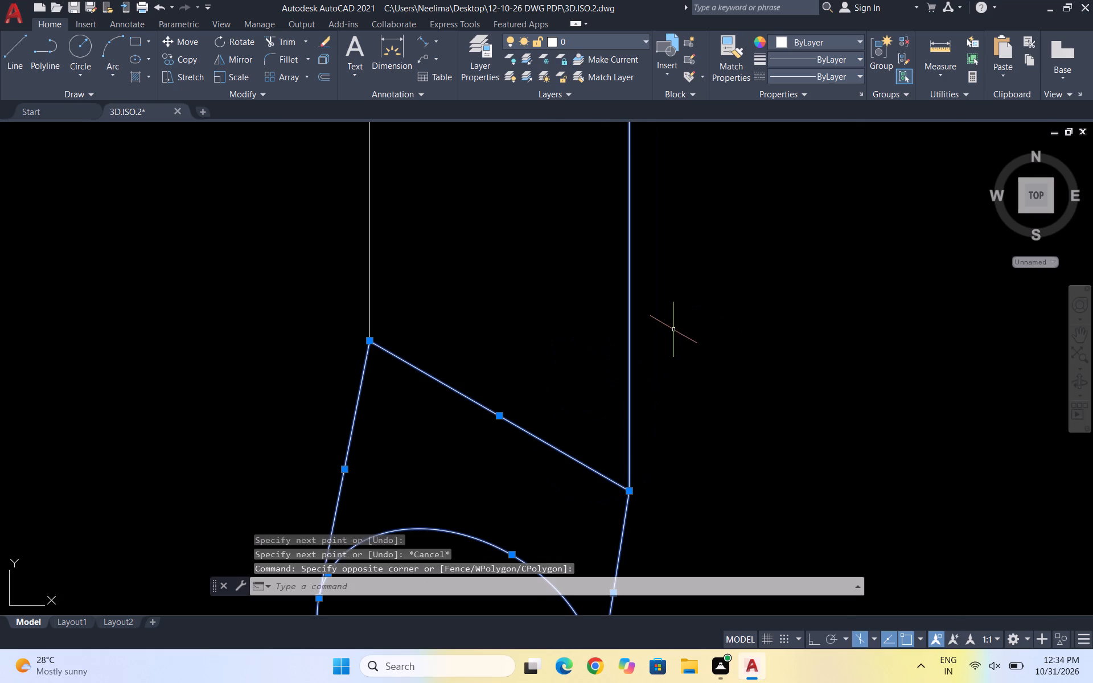
pyautogui.keyDown('shift'); pyautogui.moveTo(674, 343); pyautogui.dragTo(664, 342); pyautogui.keyUp('shift')
pyautogui.keyDown('shift'); pyautogui.moveTo(449, 442); pyautogui.dragTo(470, 421); pyautogui.keyUp('shift')
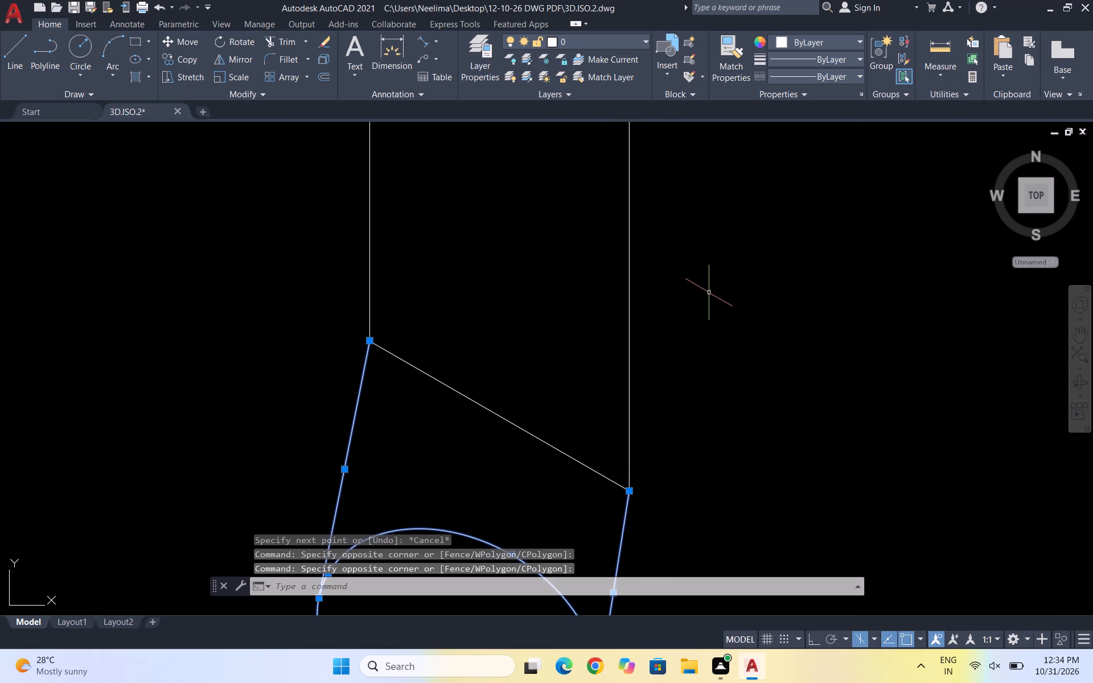
pyautogui.press('Delete')
pyautogui.press('Escape')
pyautogui.press('Escape')
# Erase the innermost outline of the long-wall window frame: its bottom line and both vertical side lines.
pyautogui.scroll(-3, 708, 290)
pyautogui.scroll(-5, 695, 353)
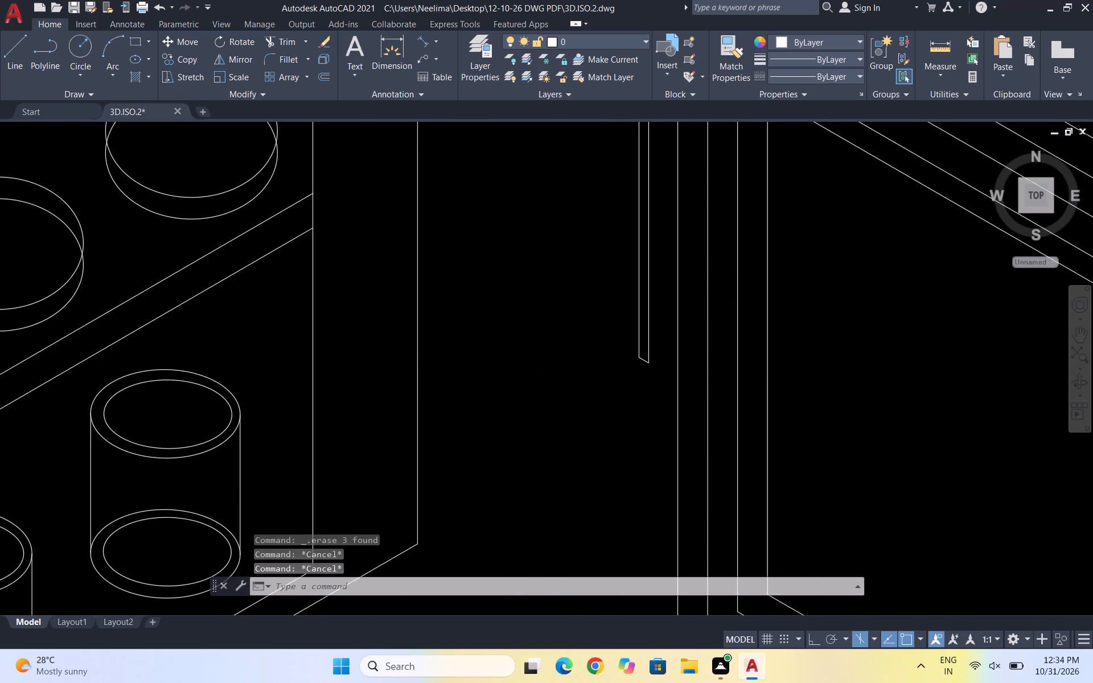
pyautogui.scroll(-1, 601, 360)
pyautogui.scroll(-3, 503, 306)
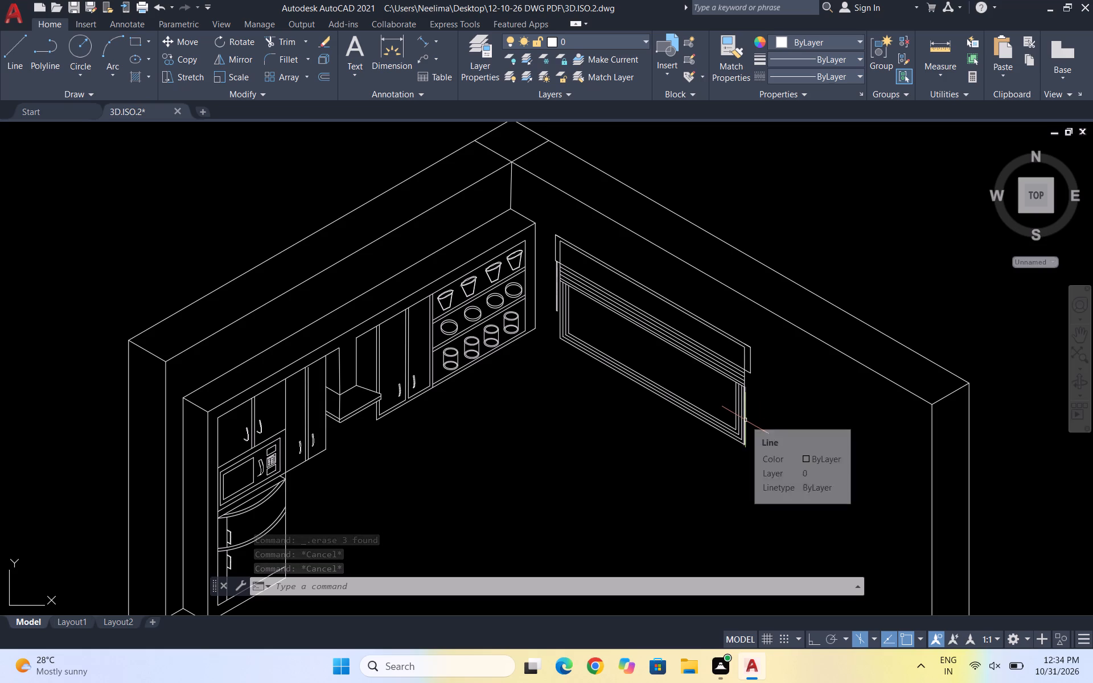
pyautogui.scroll(-1, 588, 335)
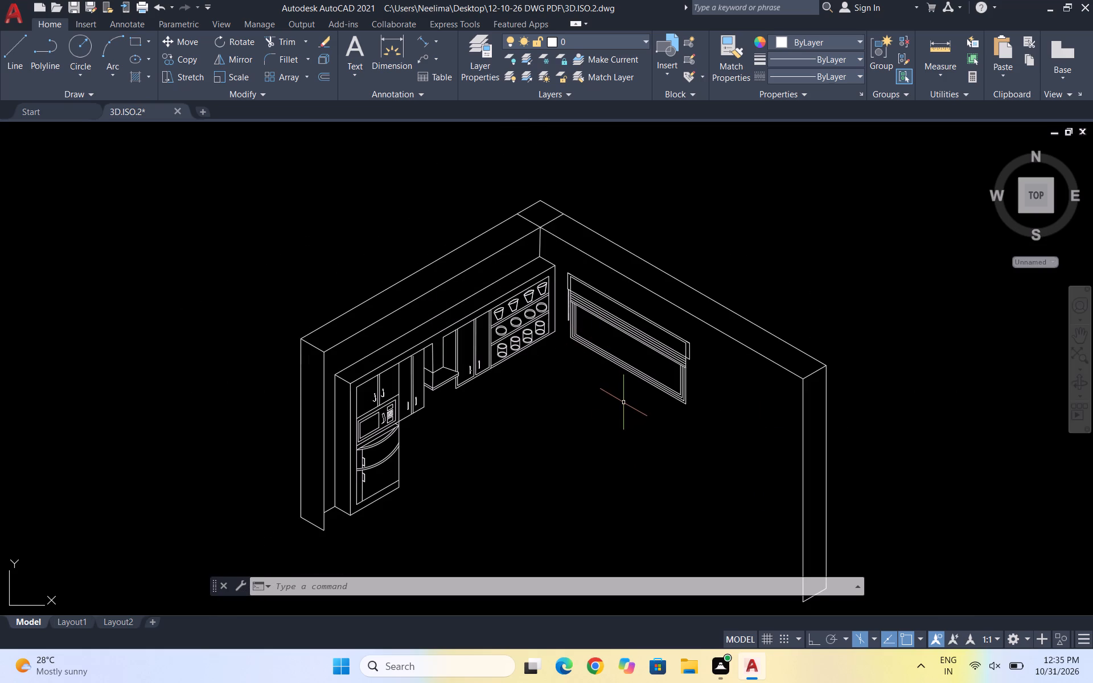
pyautogui.scroll(4, 636, 359)
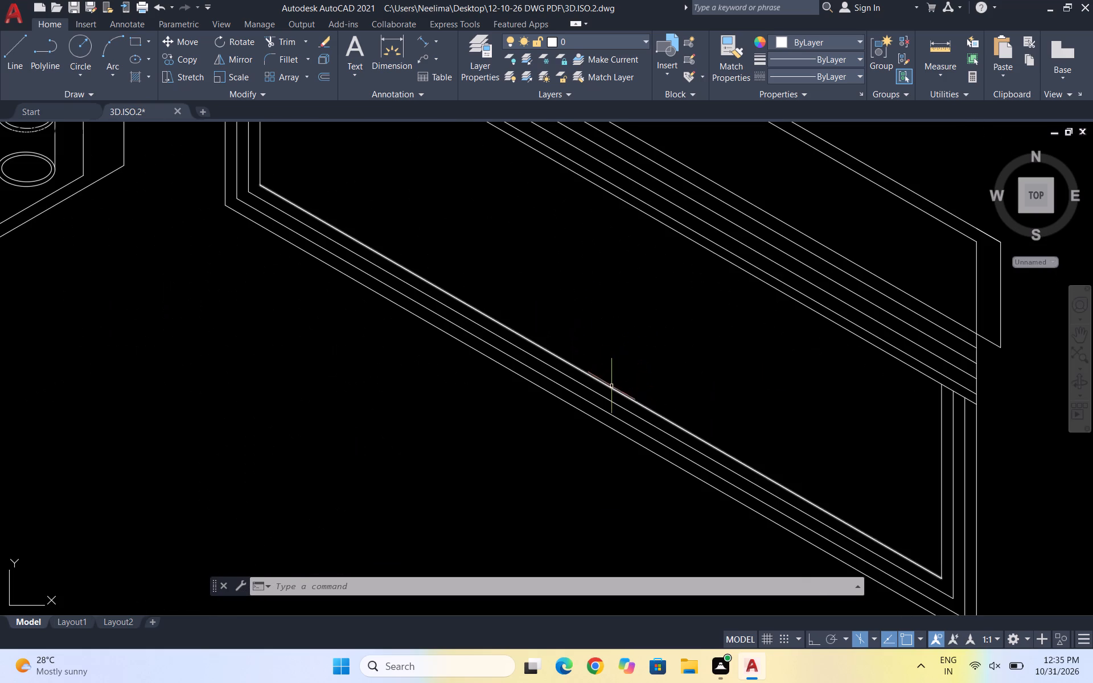
pyautogui.moveTo(611, 386); pyautogui.dragTo(617, 386)
pyautogui.scroll(2, 934, 416)
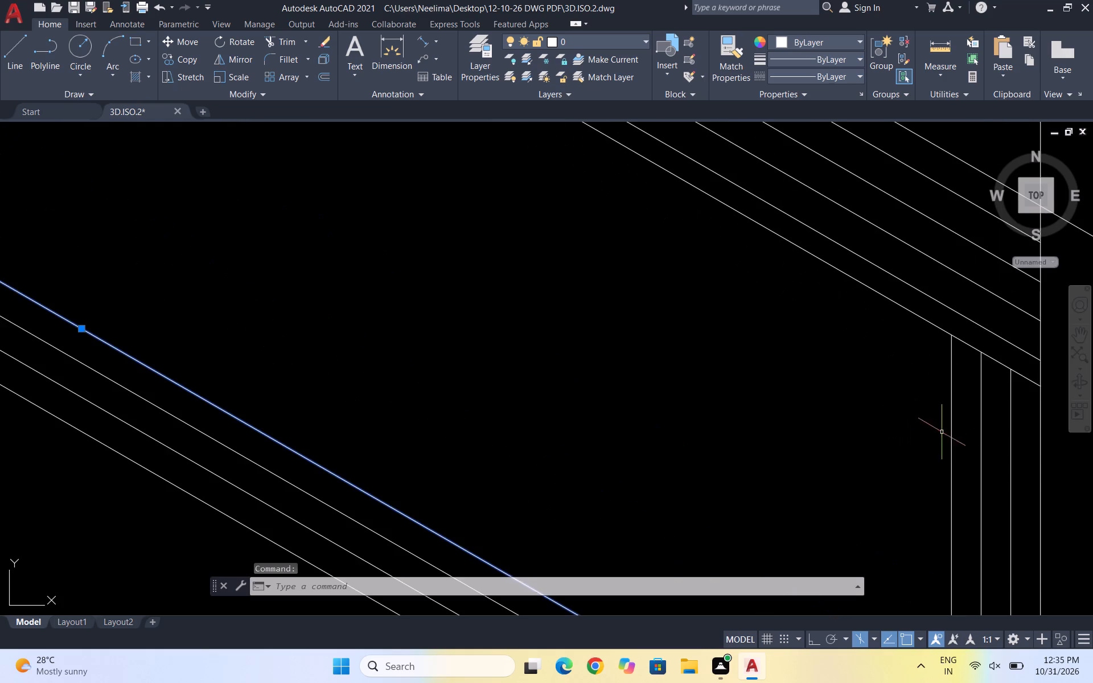
pyautogui.moveTo(963, 437); pyautogui.dragTo(913, 431)
pyautogui.click(843, 431)
pyautogui.scroll(-3, 859, 421)
pyautogui.scroll(3, 453, 195)
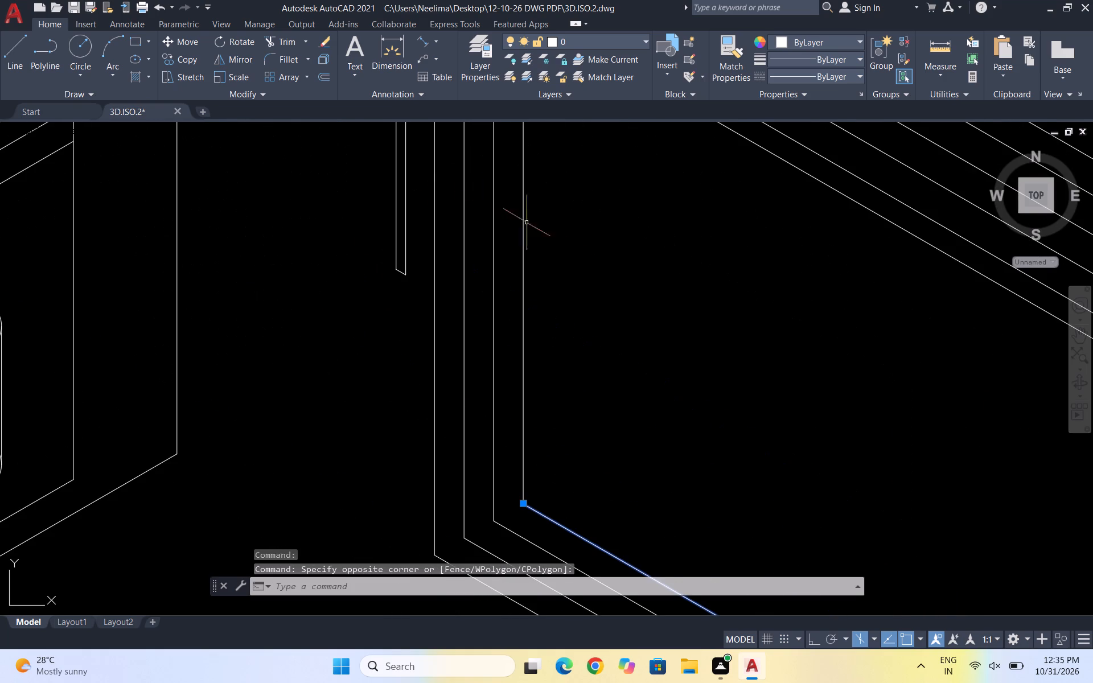
pyautogui.moveTo(574, 245); pyautogui.dragTo(548, 229)
pyautogui.click(516, 213)
pyautogui.press('Delete')
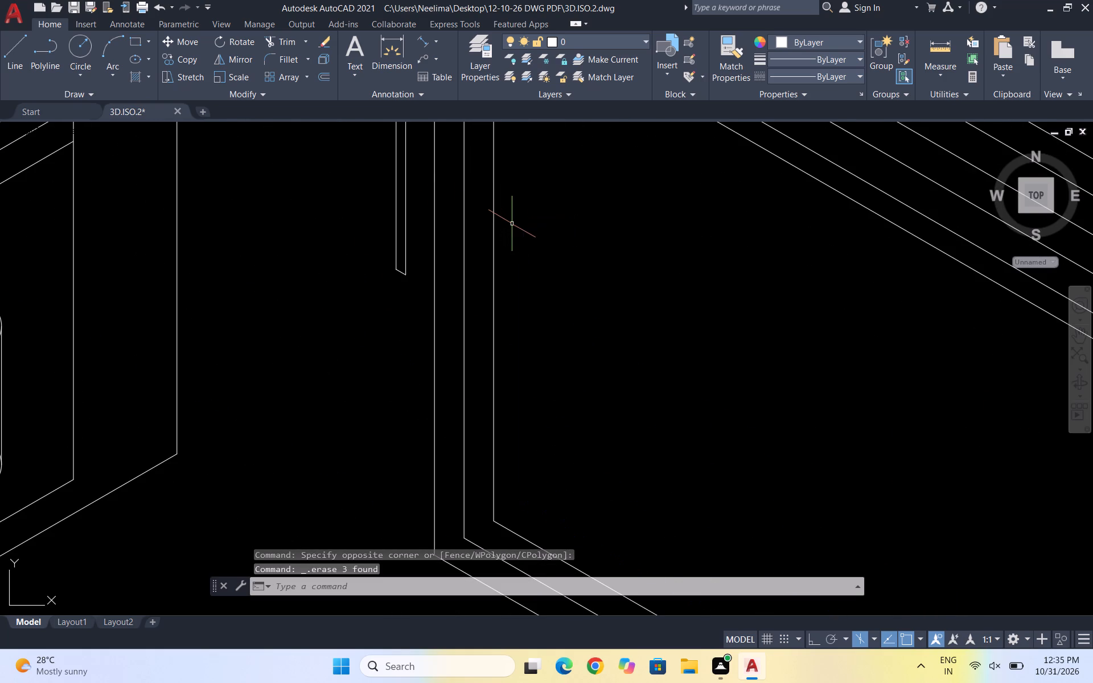
pyautogui.scroll(-4, 518, 191)
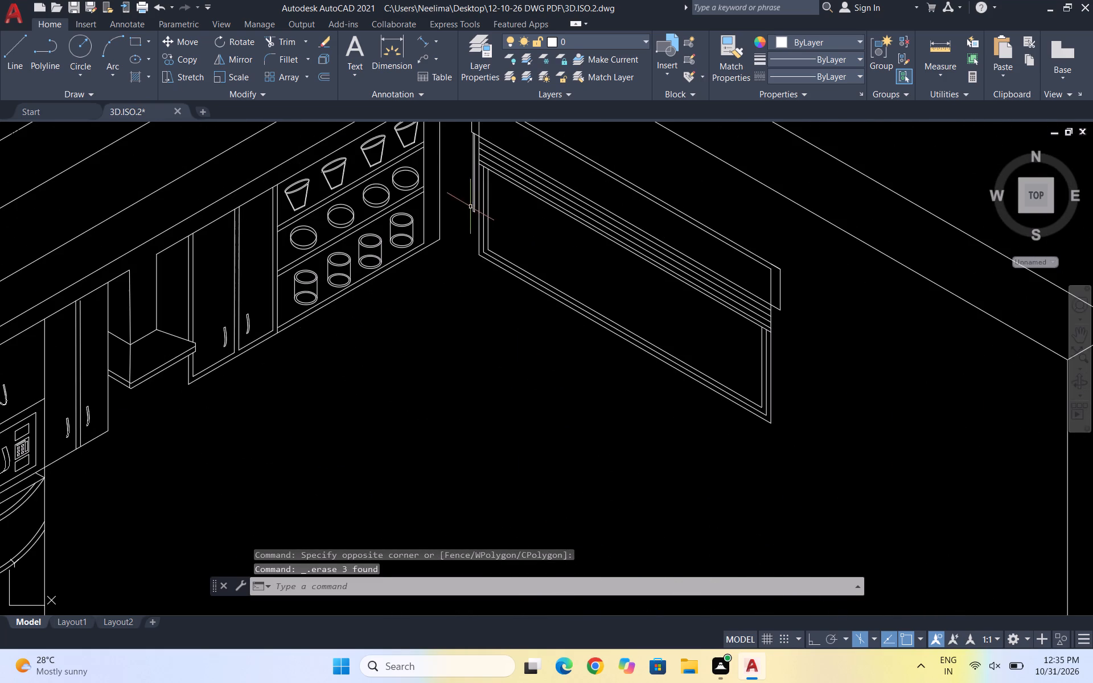
pyautogui.press('Escape')
pyautogui.press('Escape')
pyautogui.press('Escape')
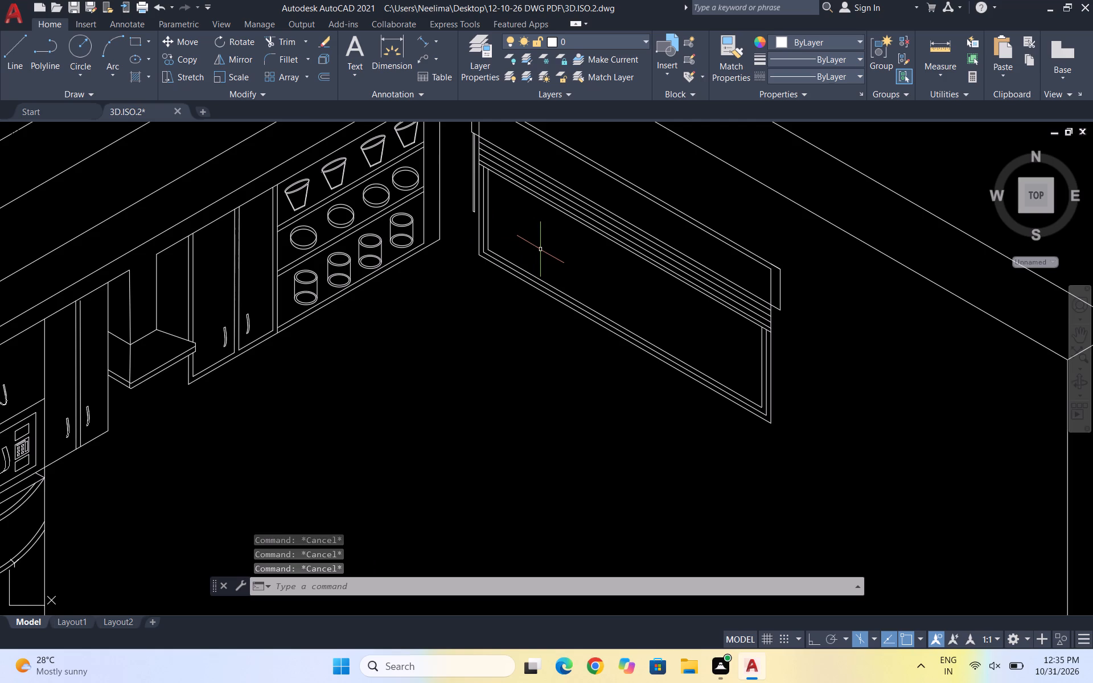
# With Ortho on in the top isoplane, draw a 30° line from the refrigerator's right edge to directly below the wall cabinets' far lower corner.
pyautogui.scroll(-2, 648, 194)
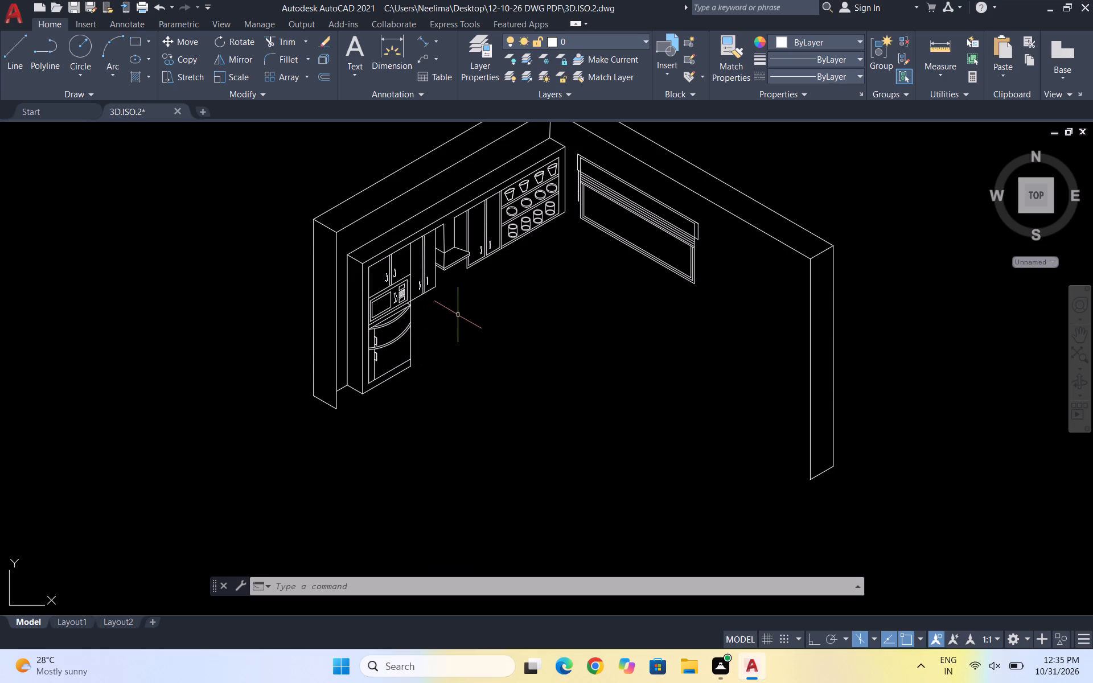
pyautogui.press('Escape')
pyautogui.press('l')
pyautogui.press('Return')
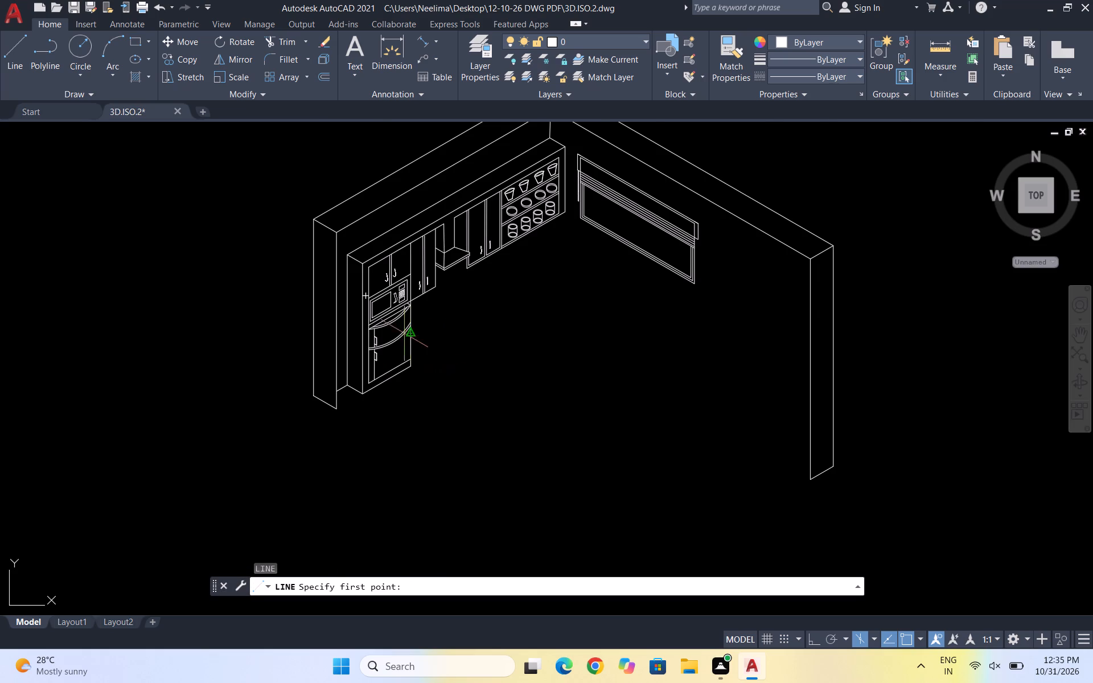
pyautogui.scroll(4, 404, 334)
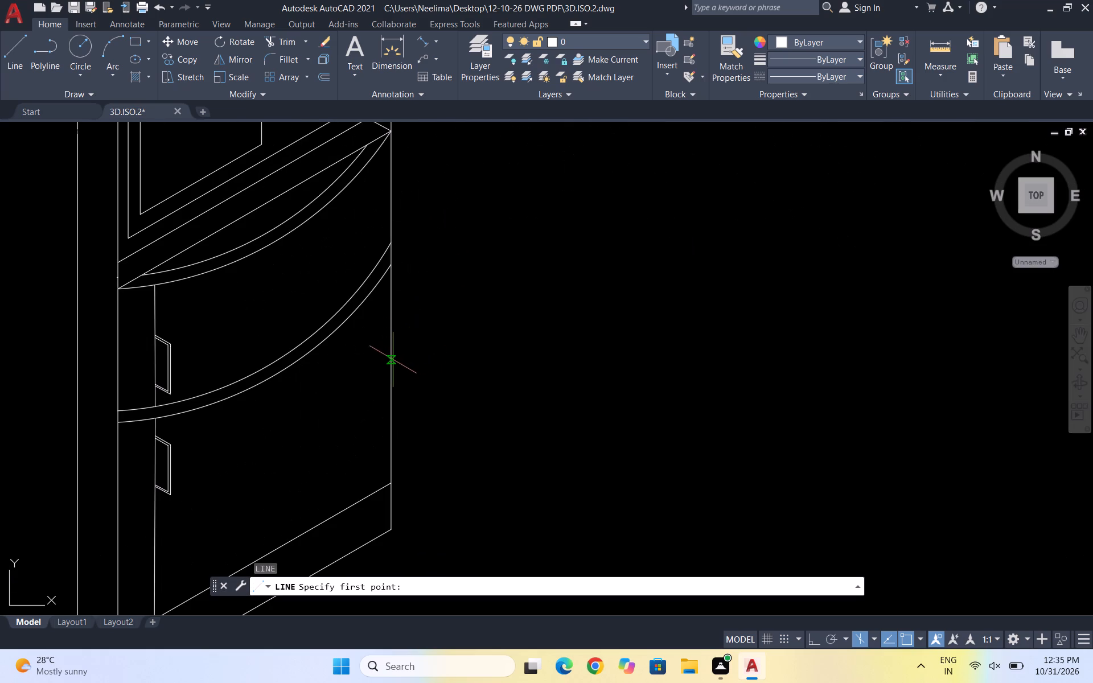
pyautogui.click(393, 359)
pyautogui.scroll(-5, 318, 351)
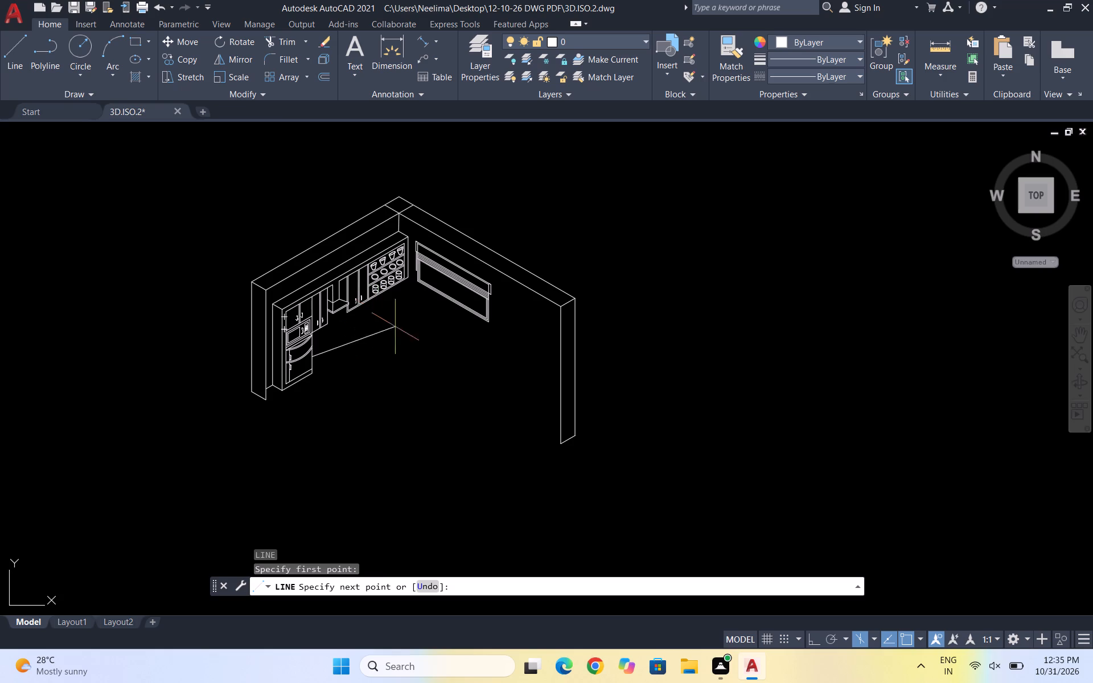
pyautogui.press('F8')
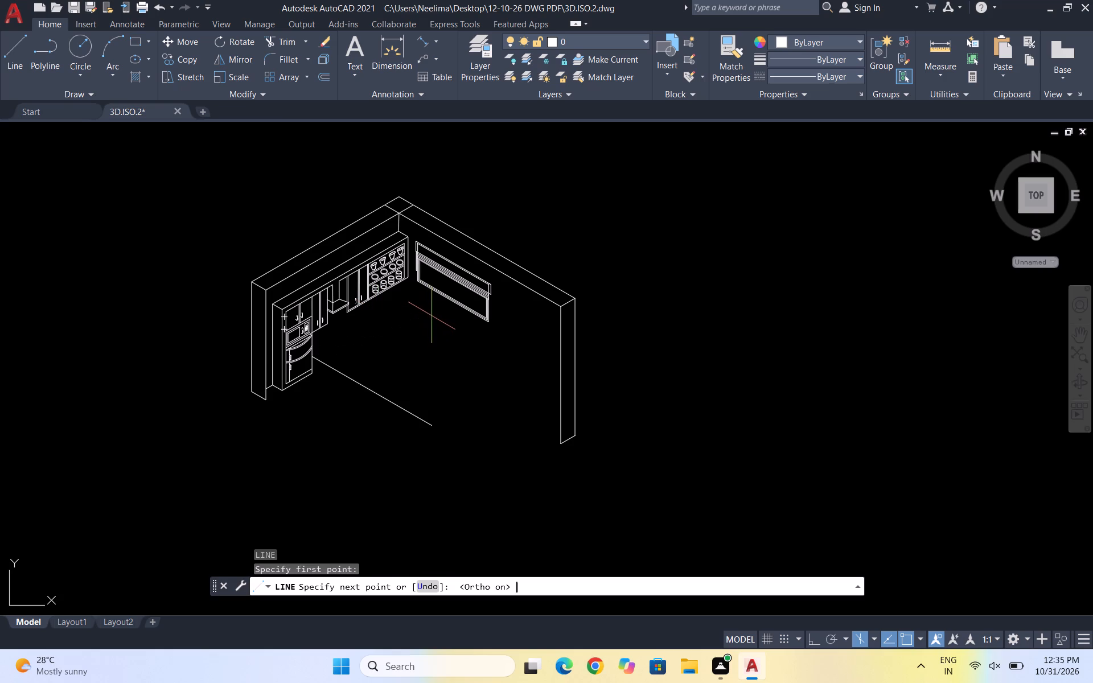
pyautogui.press('F5')
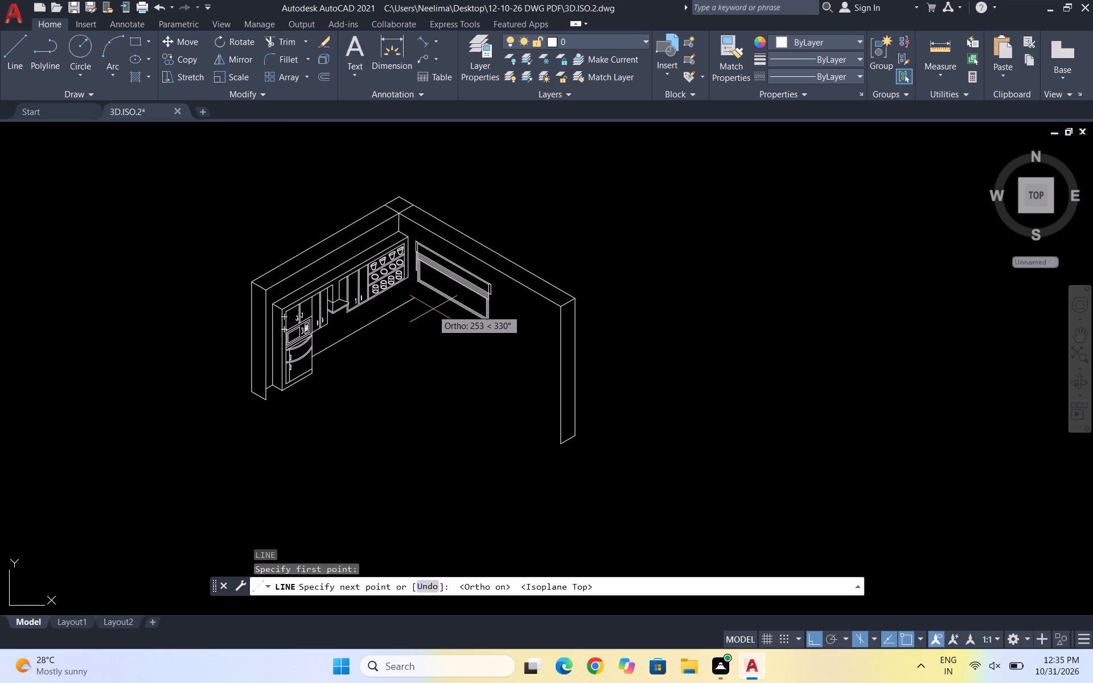
pyautogui.scroll(1, 427, 310)
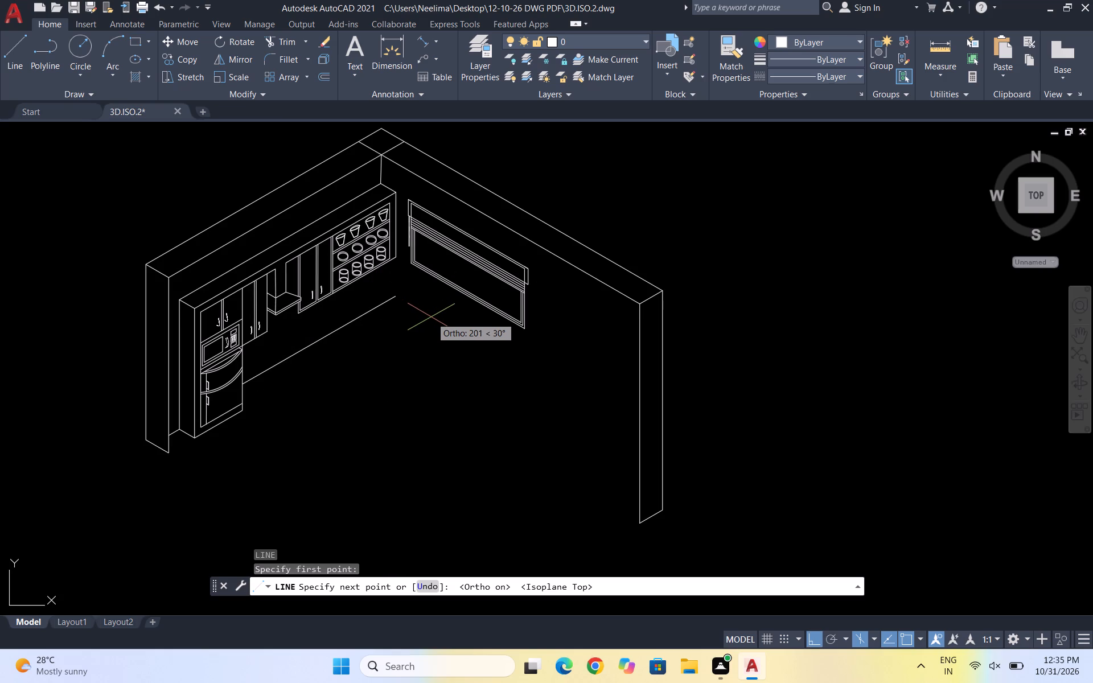
pyautogui.scroll(2, 385, 299)
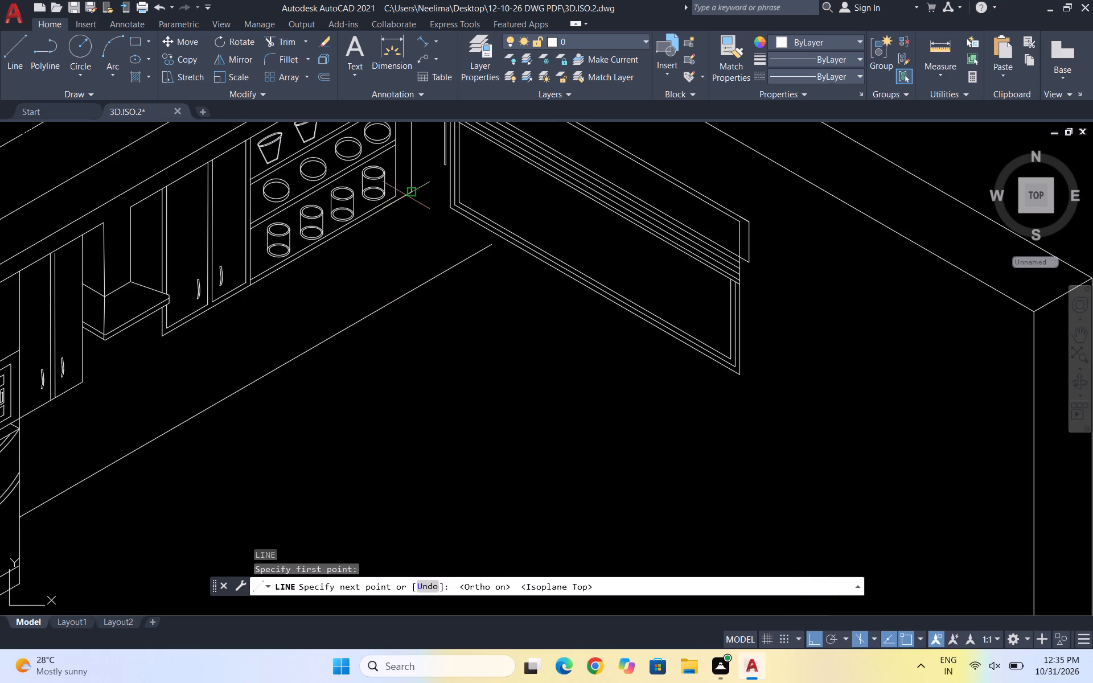
pyautogui.click(408, 286)
# Continue the line about 195 units at 330° along the long wall, ending beyond the window, and finish it.
pyautogui.scroll(-4, 414, 277)
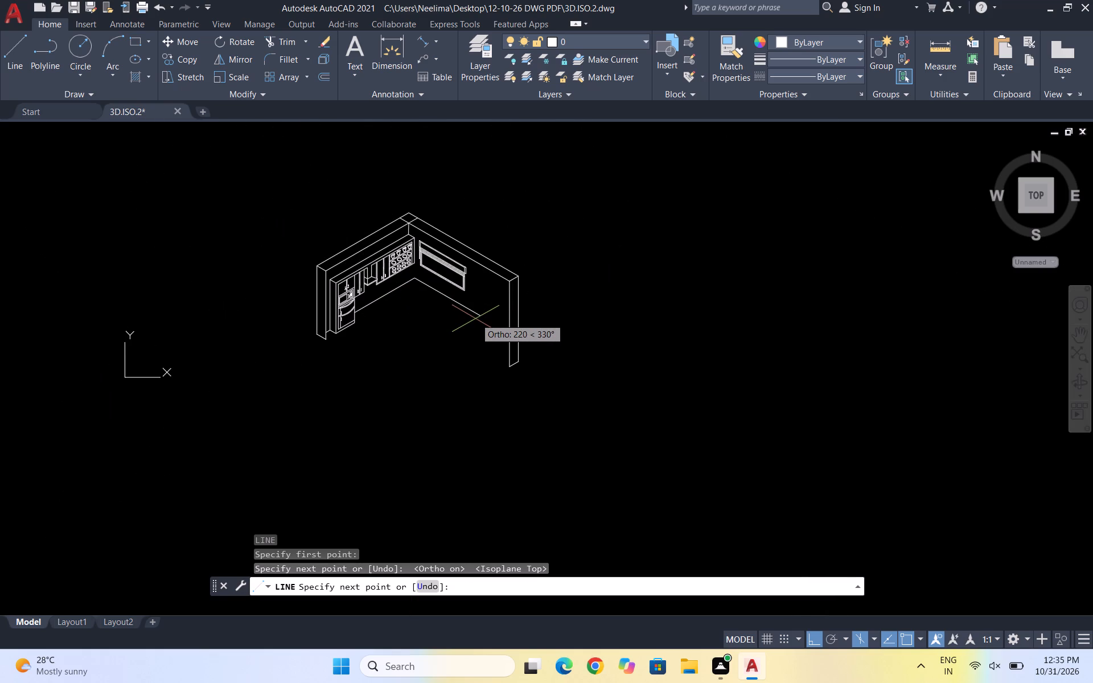
pyautogui.scroll(2, 474, 317)
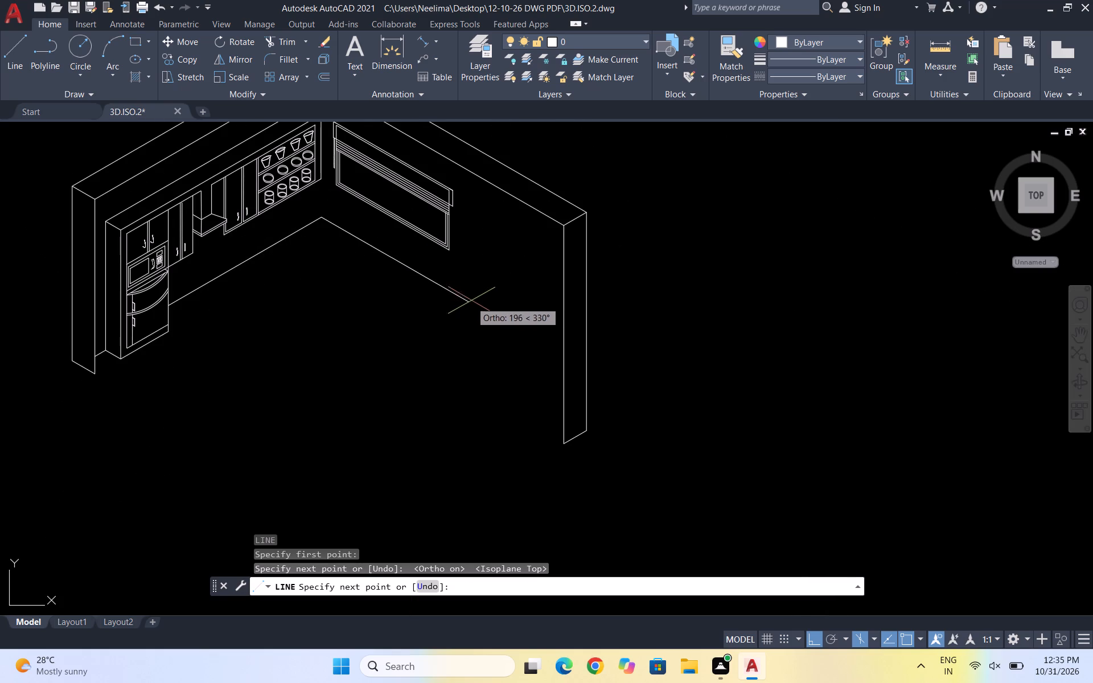
pyautogui.scroll(1, 476, 294)
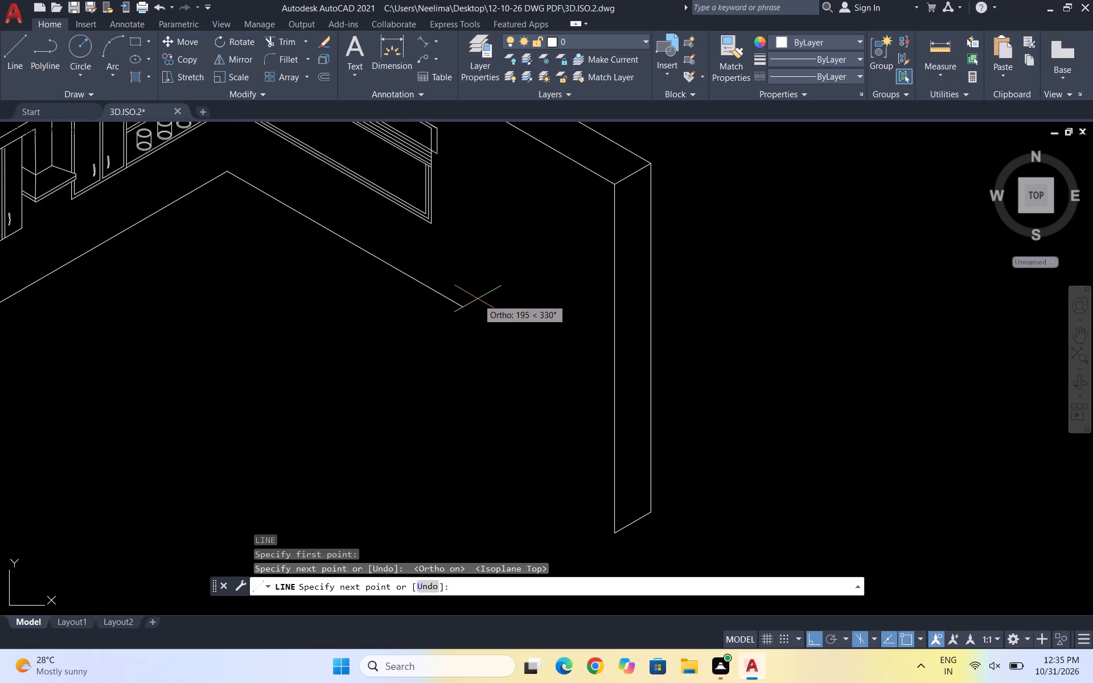
pyautogui.click(479, 301)
pyautogui.press('Escape')
# Copy the inner vertical edge at the long wall's open end about 127 units at 150°, placing it just beyond the window.
pyautogui.scroll(-3, 520, 191)
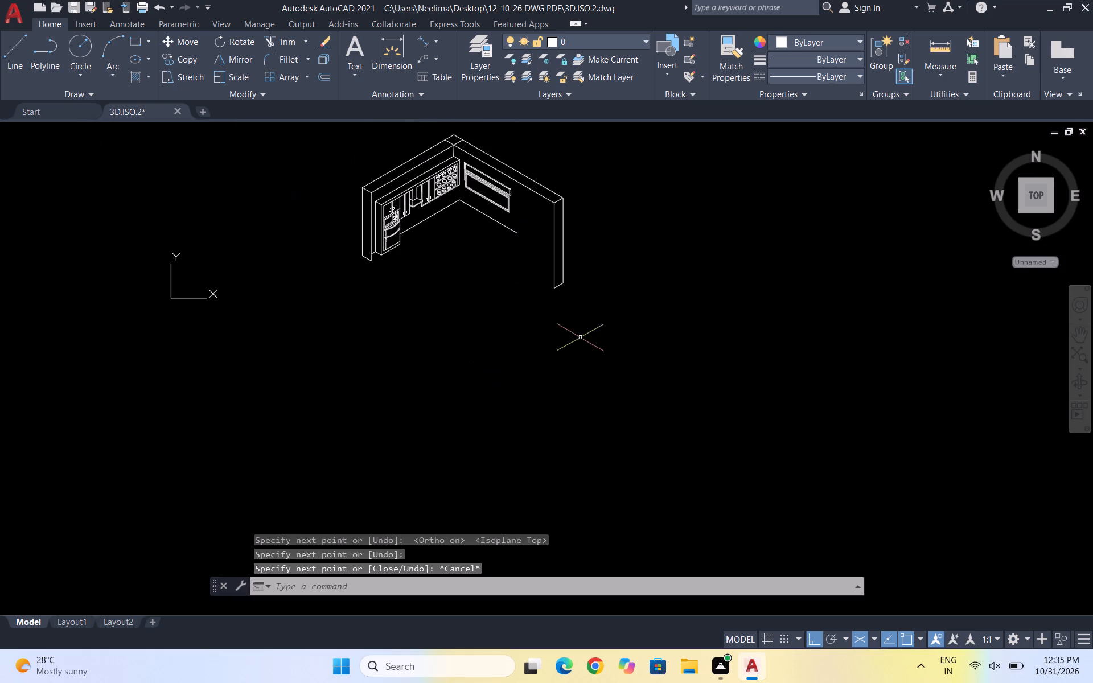
pyautogui.scroll(3, 557, 231)
pyautogui.moveTo(550, 231); pyautogui.dragTo(546, 224)
pyautogui.write('CO')
pyautogui.press('Return')
pyautogui.scroll(-4, 540, 273)
pyautogui.scroll(3, 568, 270)
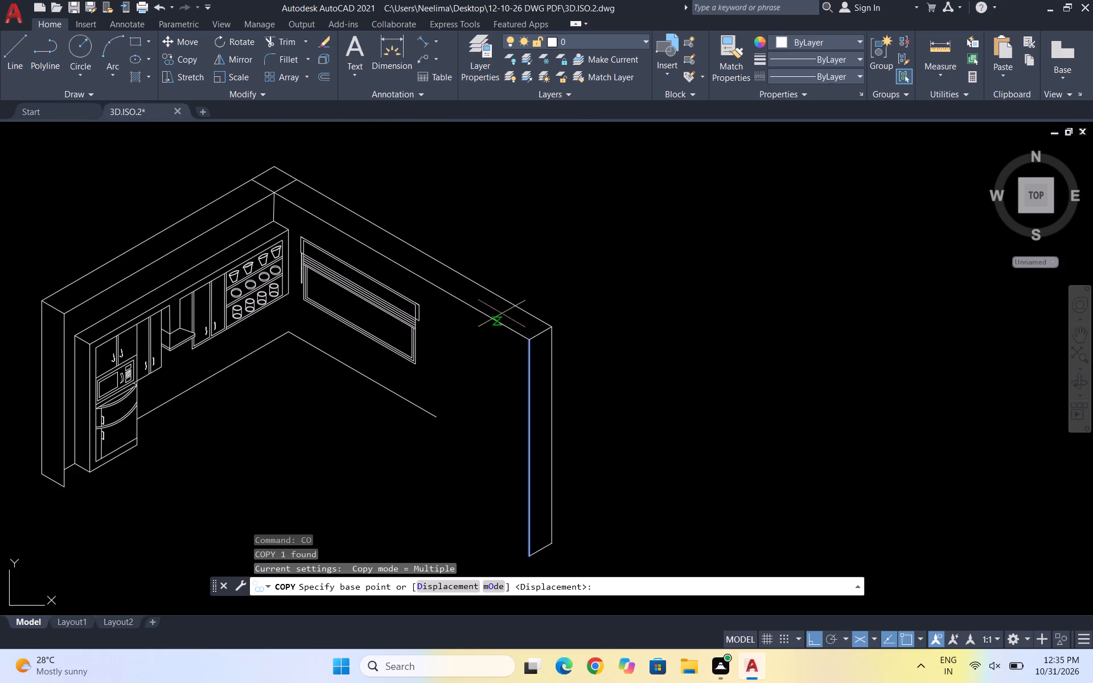
pyautogui.click(529, 337)
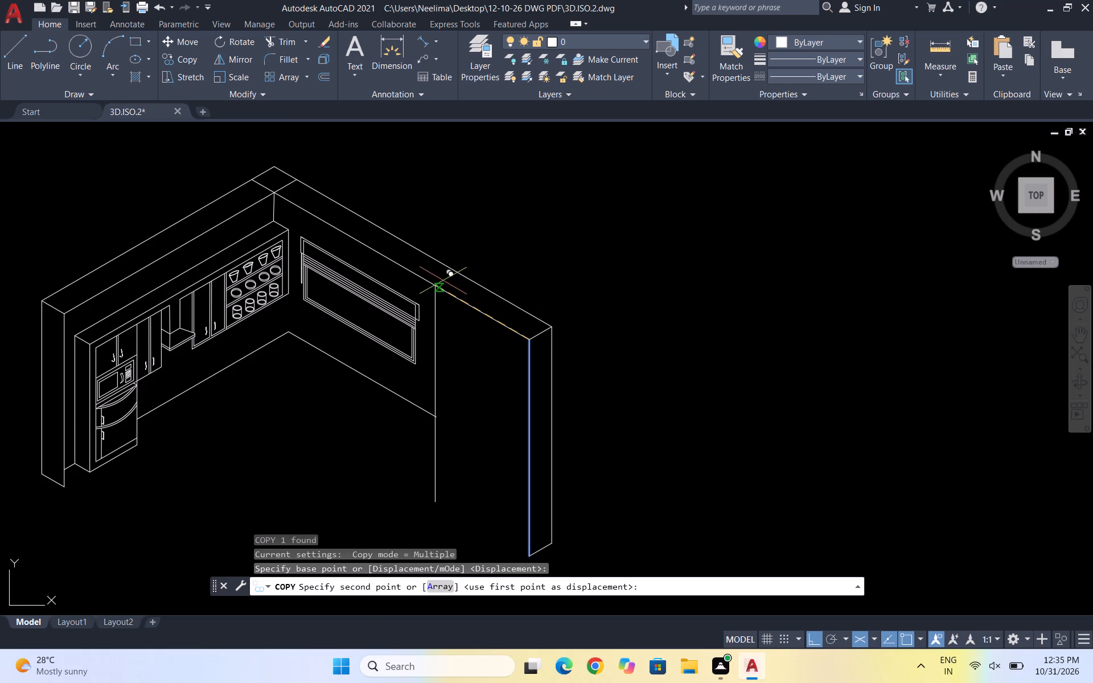
pyautogui.scroll(1, 443, 279)
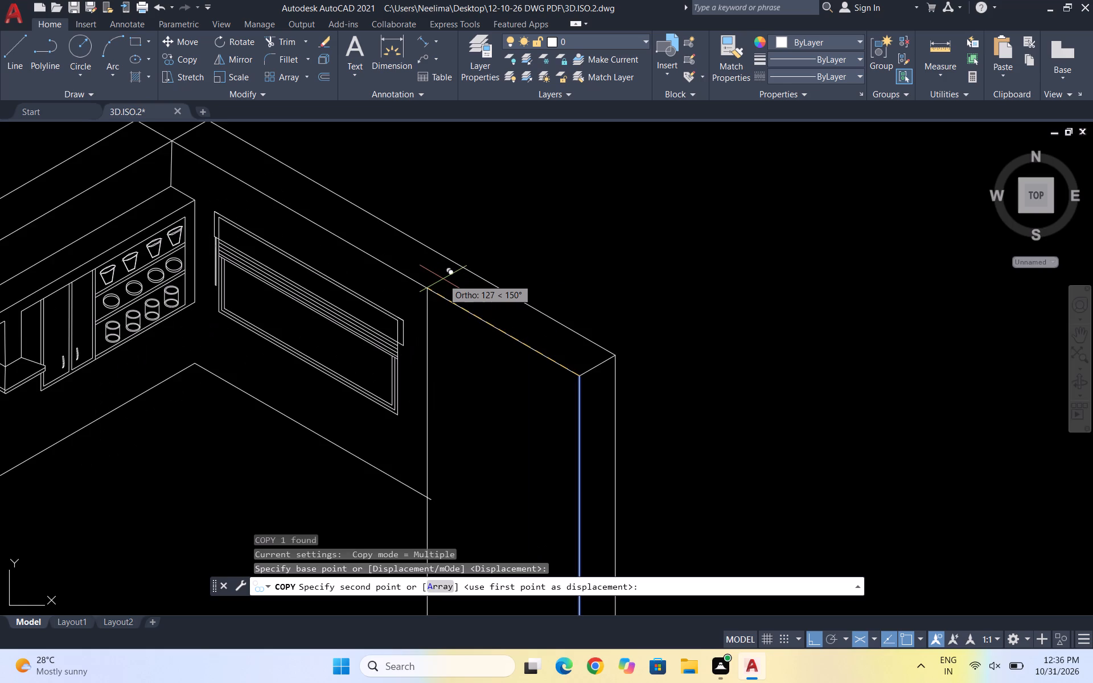
pyautogui.scroll(1, 443, 279)
pyautogui.click(443, 280)
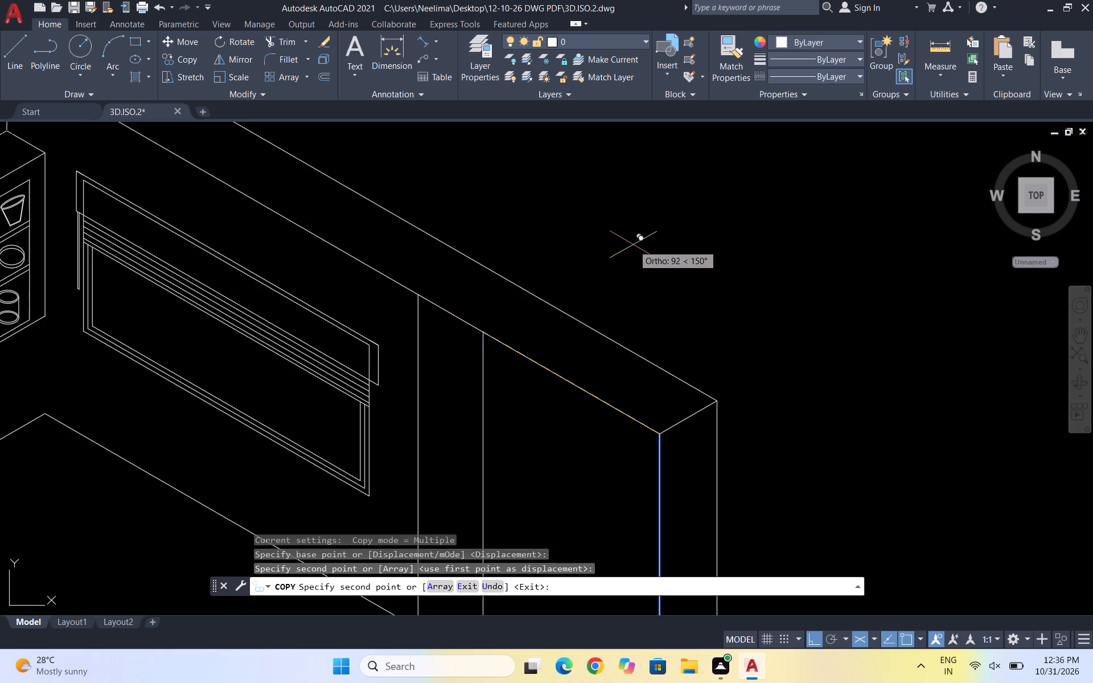
pyautogui.press('Escape')
# Trim the end of the long-wall line that overhangs the copied vertical line.
pyautogui.scroll(-2, 636, 239)
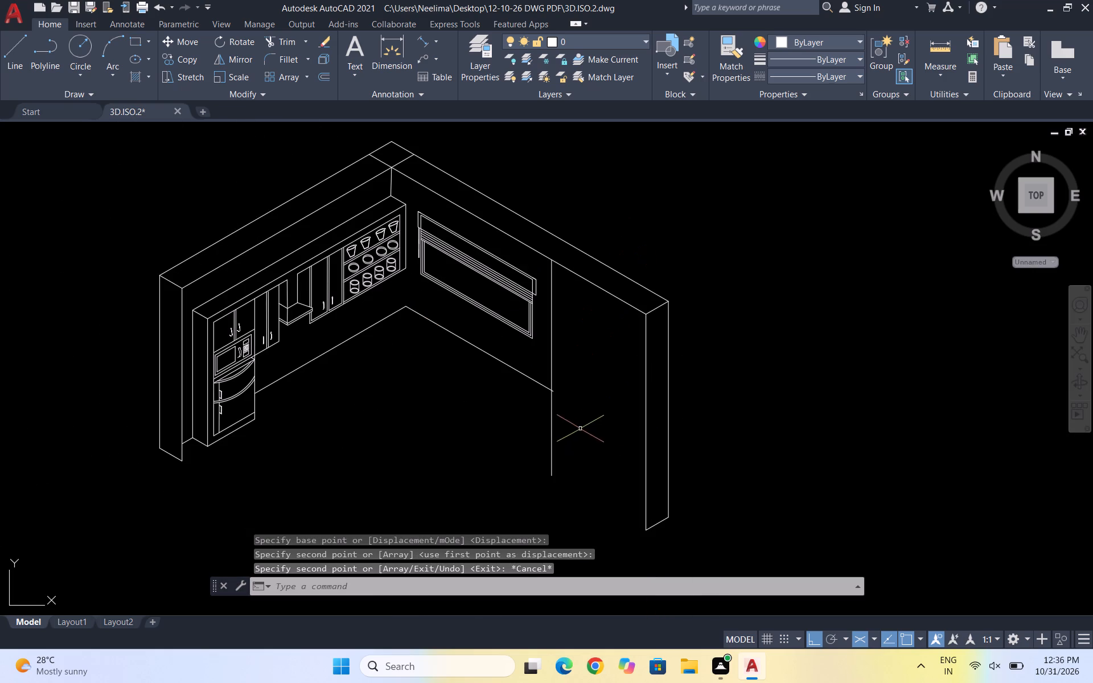
pyautogui.scroll(3, 566, 396)
pyautogui.scroll(3, 517, 402)
pyautogui.press('Escape')
pyautogui.write('TR')
pyautogui.press('Return')
pyautogui.click(495, 315)
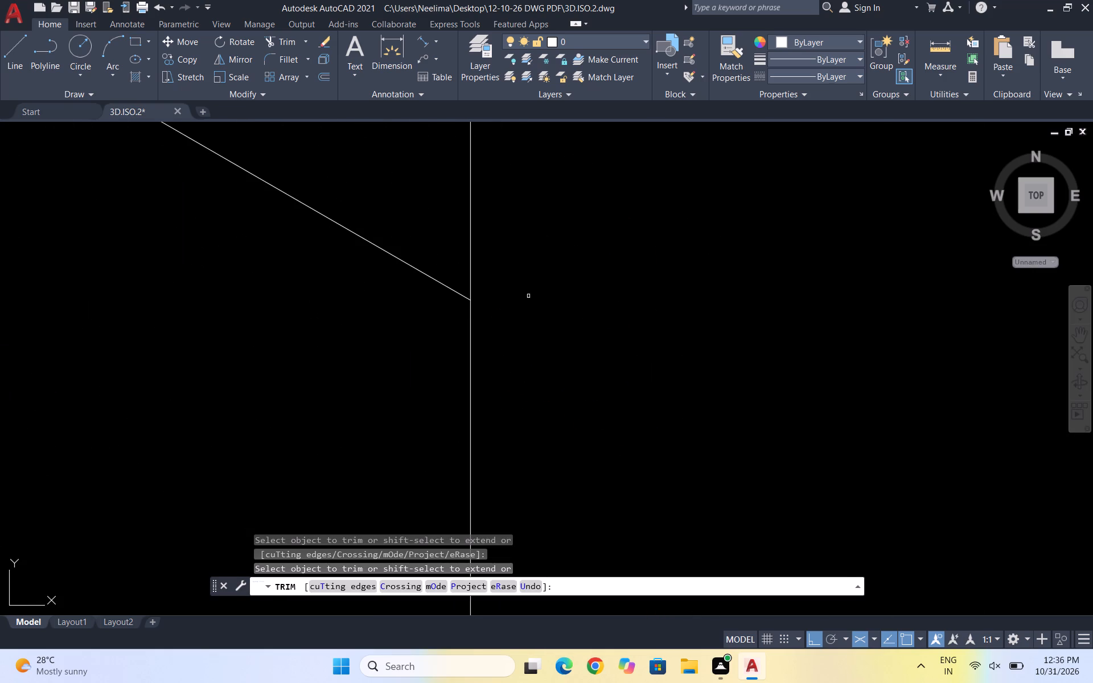
pyautogui.scroll(-4, 563, 276)
pyautogui.scroll(-4, 599, 310)
pyautogui.press('Escape')
# Draw the long wall's bottom line from the lower inner corner of its open end to the copied vertical's lower end.
pyautogui.scroll(2, 630, 285)
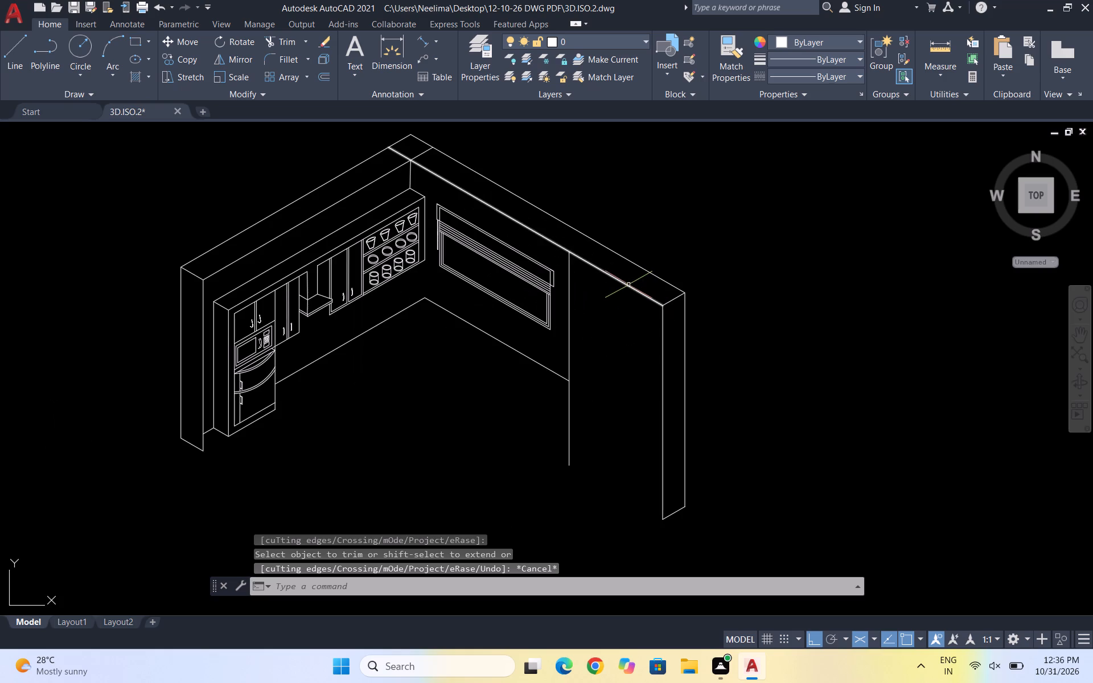
pyautogui.press('Escape')
pyautogui.press('l')
pyautogui.press('Return')
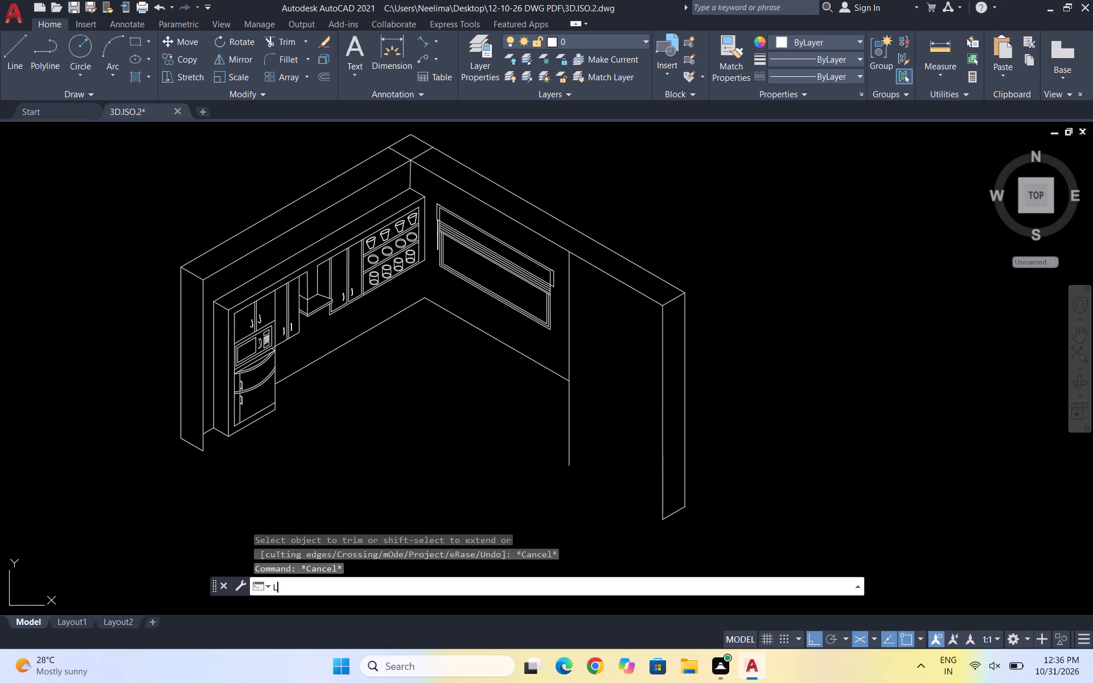
pyautogui.scroll(-1, 709, 430)
pyautogui.scroll(3, 651, 513)
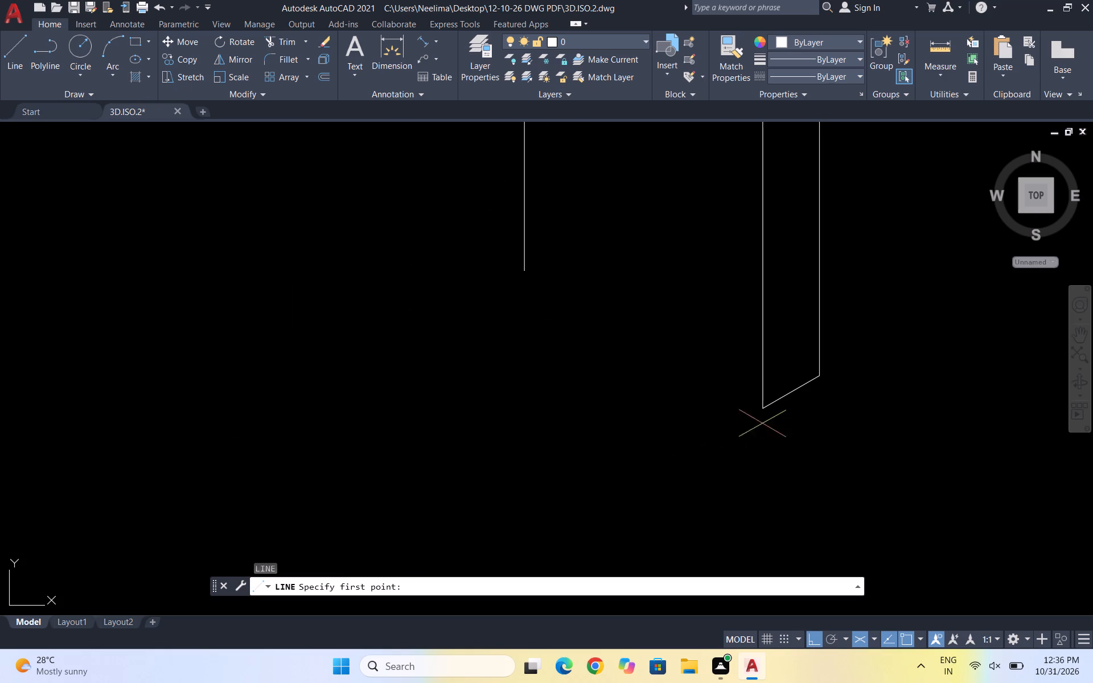
pyautogui.moveTo(762, 408); pyautogui.dragTo(741, 400)
pyautogui.click(528, 269)
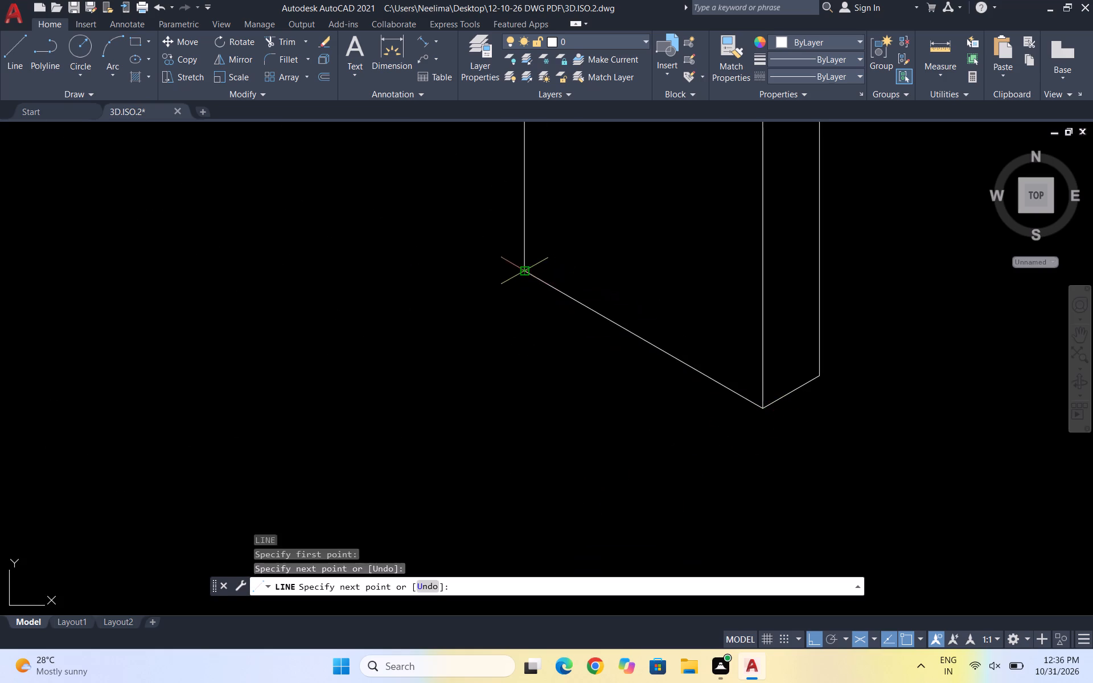
pyautogui.press('Escape')
pyautogui.scroll(-3, 692, 283)
pyautogui.scroll(-2, 649, 385)
pyautogui.press('Escape')
pyautogui.press('Escape')
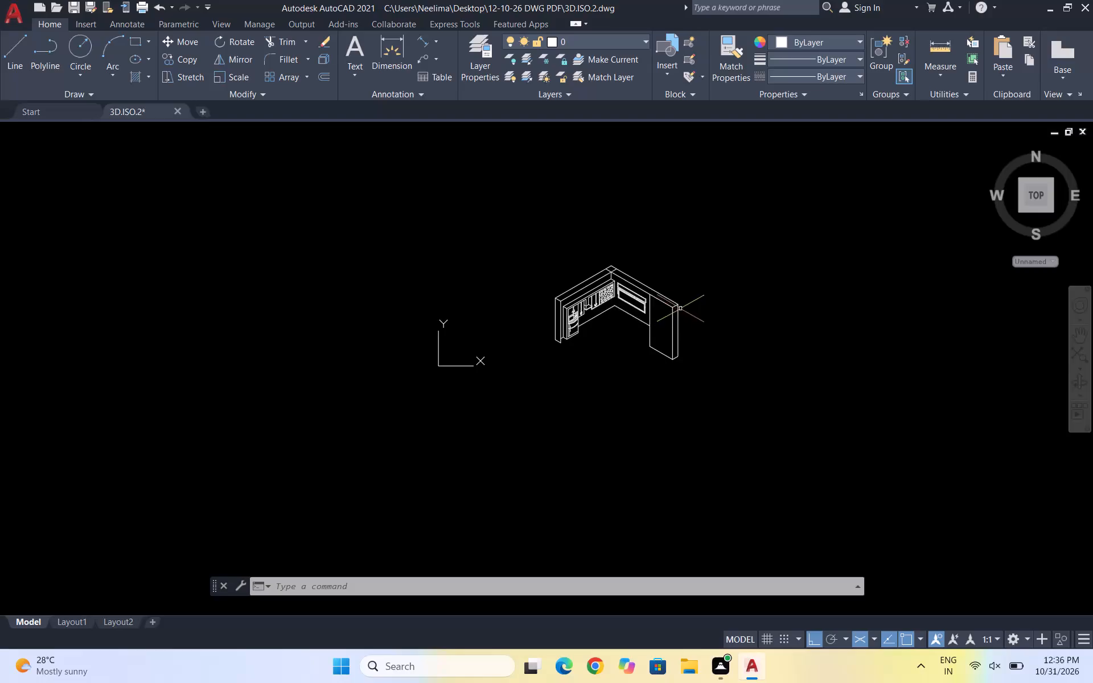
# Copy the vertical line beside the window a short distance at 330° along the long wall, toward the wall's open end.
pyautogui.scroll(1, 613, 307)
pyautogui.scroll(3, 685, 322)
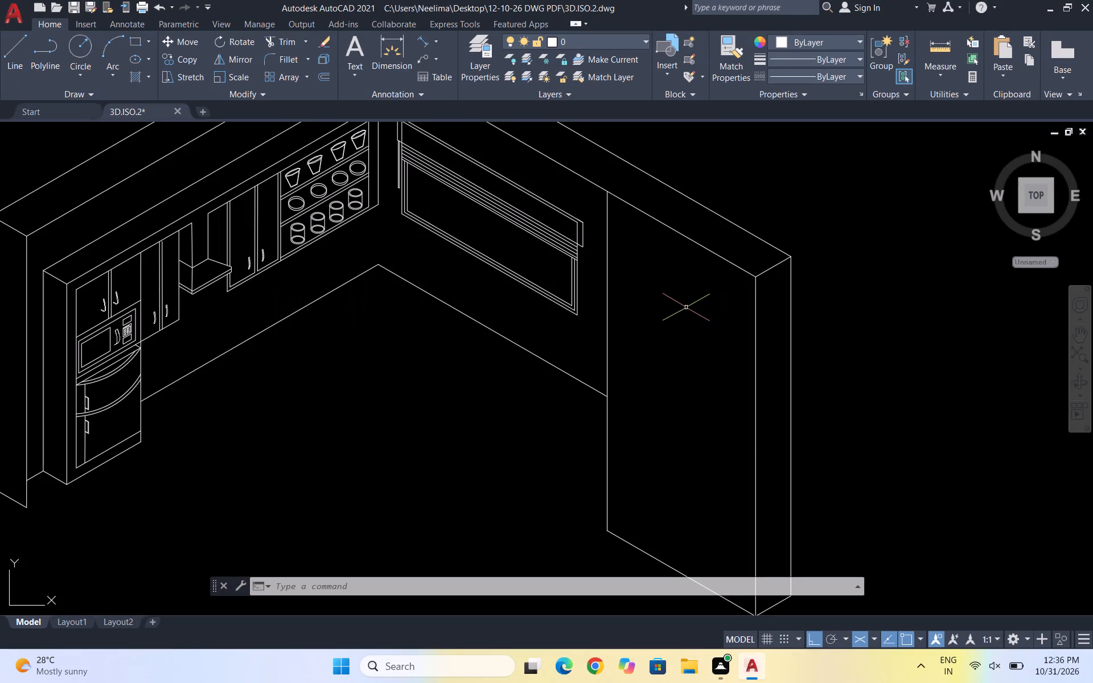
pyautogui.click(657, 265)
pyautogui.click(599, 255)
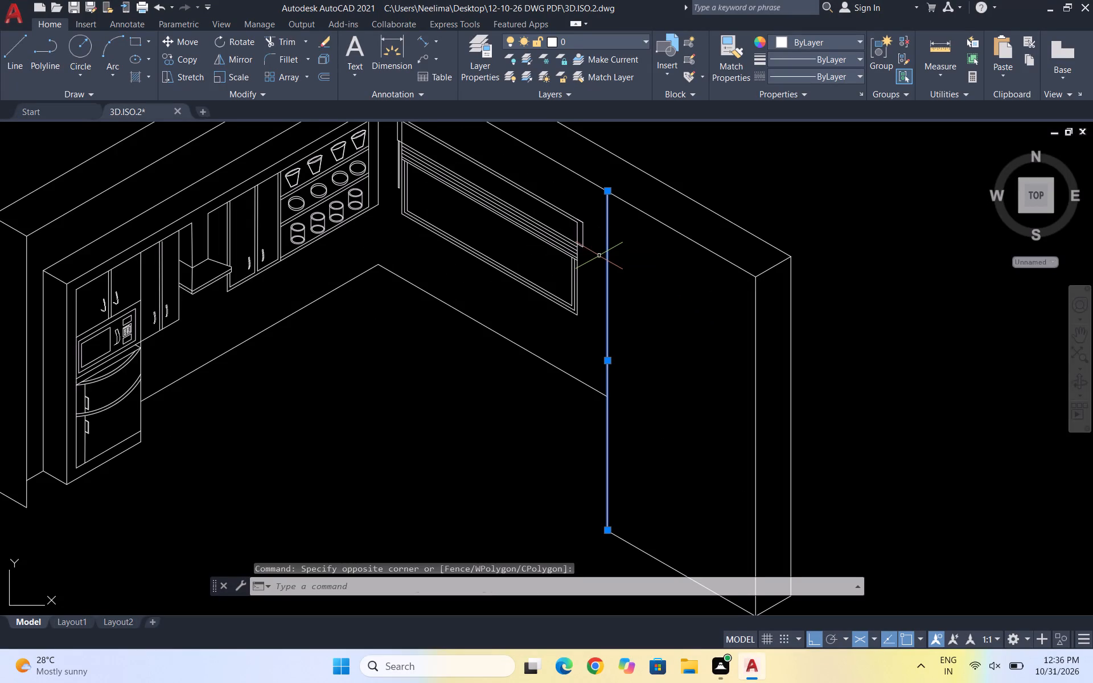
pyautogui.write('CO')
pyautogui.press('Return')
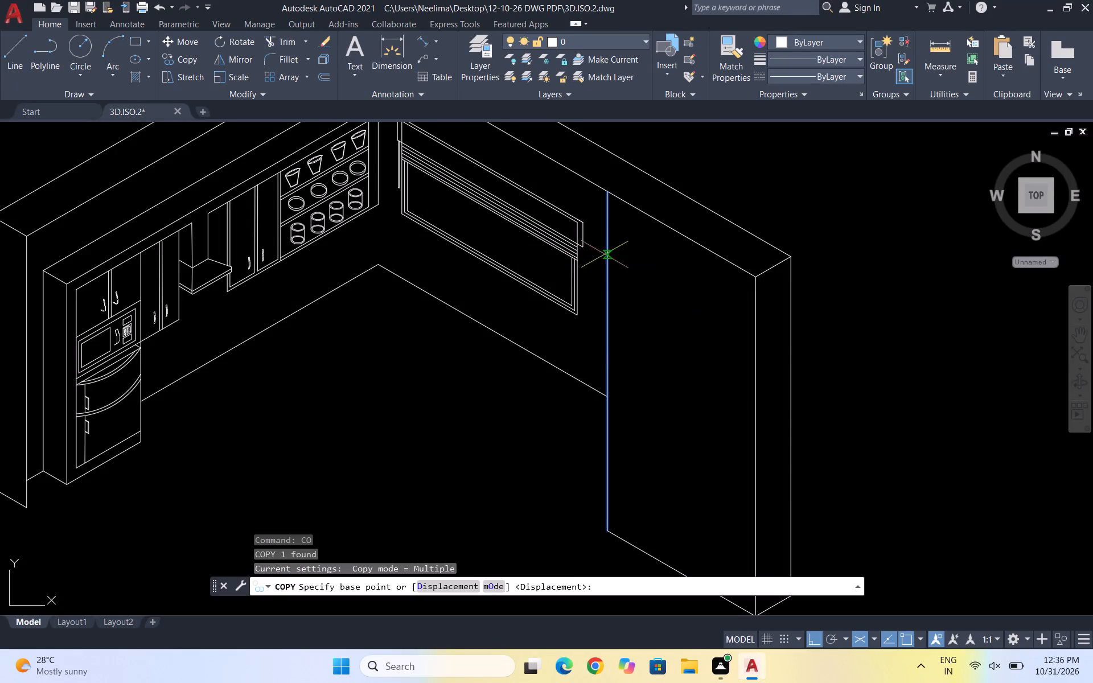
pyautogui.click(607, 192)
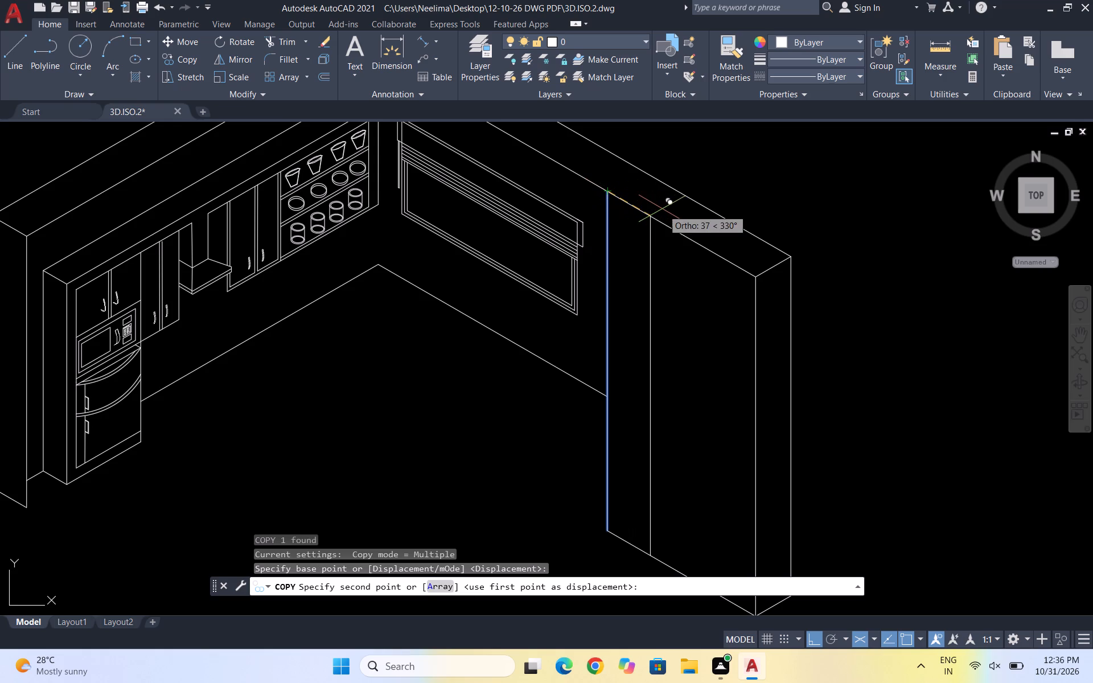
pyautogui.click(671, 213)
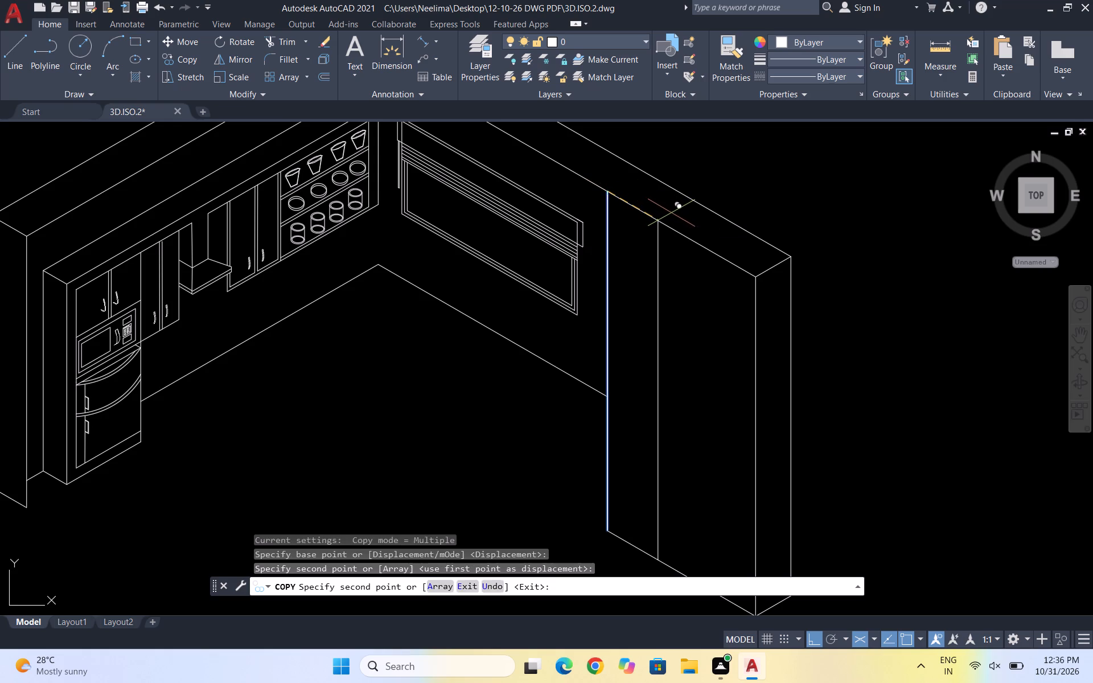
pyautogui.press('Escape')
pyautogui.press('Escape')
# Draw a 330° line joining the two verticals beside the window, slightly below the long wall's top edge.
pyautogui.press('l')
pyautogui.press('Return')
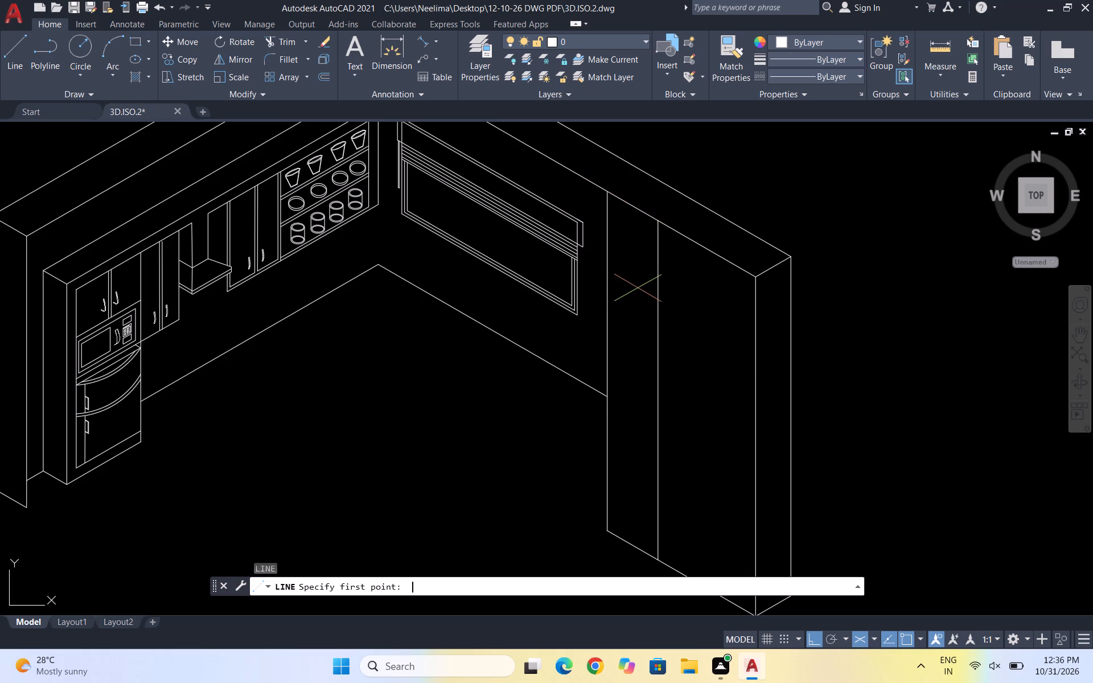
pyautogui.click(607, 235)
pyautogui.click(658, 265)
pyautogui.press('Escape')
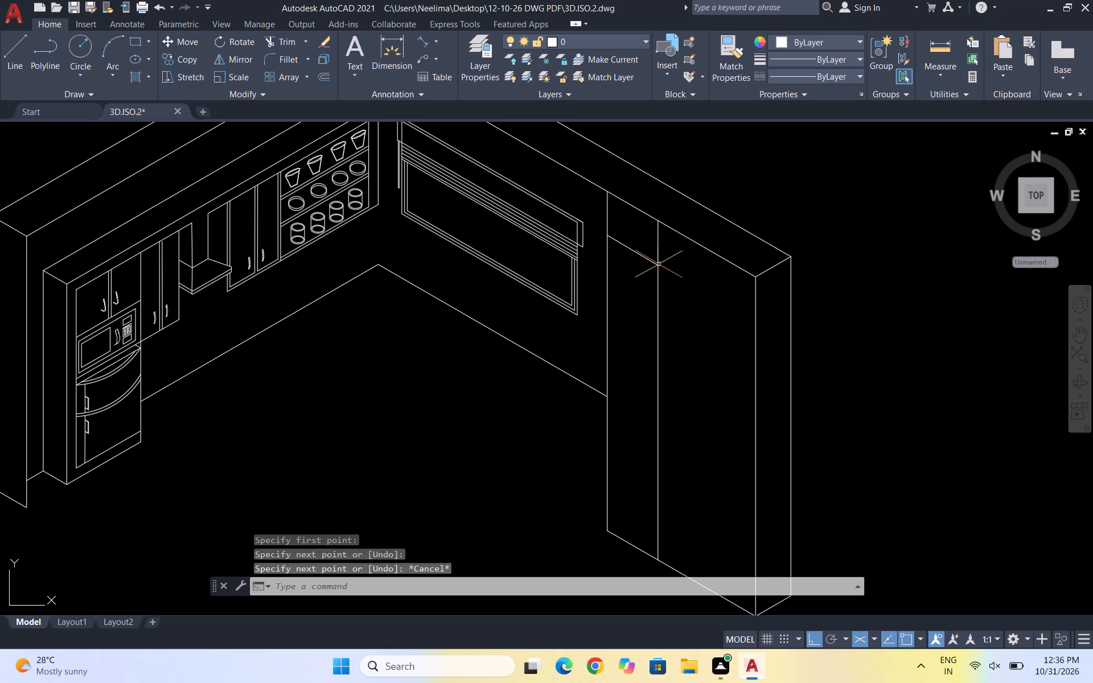
# Trim both verticals above the sloping line that joins them, leaving a tall narrow outline beside the window.
pyautogui.write('TR')
pyautogui.press('Return')
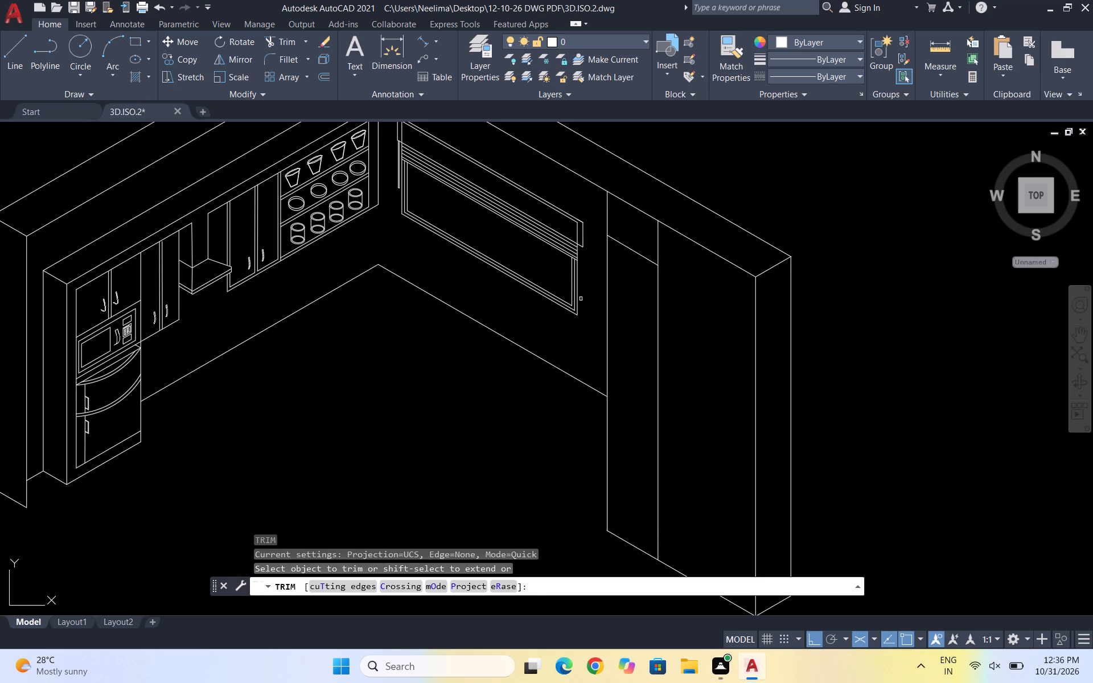
pyautogui.scroll(3, 589, 218)
pyautogui.moveTo(603, 209); pyautogui.dragTo(928, 348)
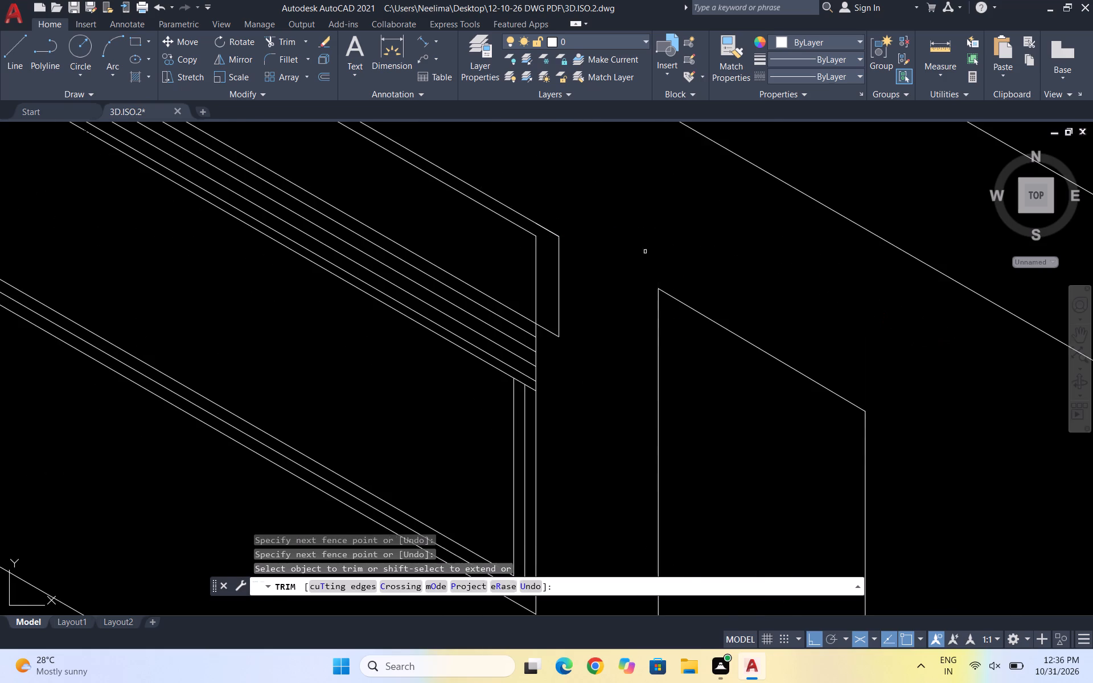
pyautogui.scroll(-3, 640, 244)
pyautogui.press('Escape')
pyautogui.press('Escape')
pyautogui.press('Escape')
pyautogui.press('Escape')
pyautogui.press('Escape')
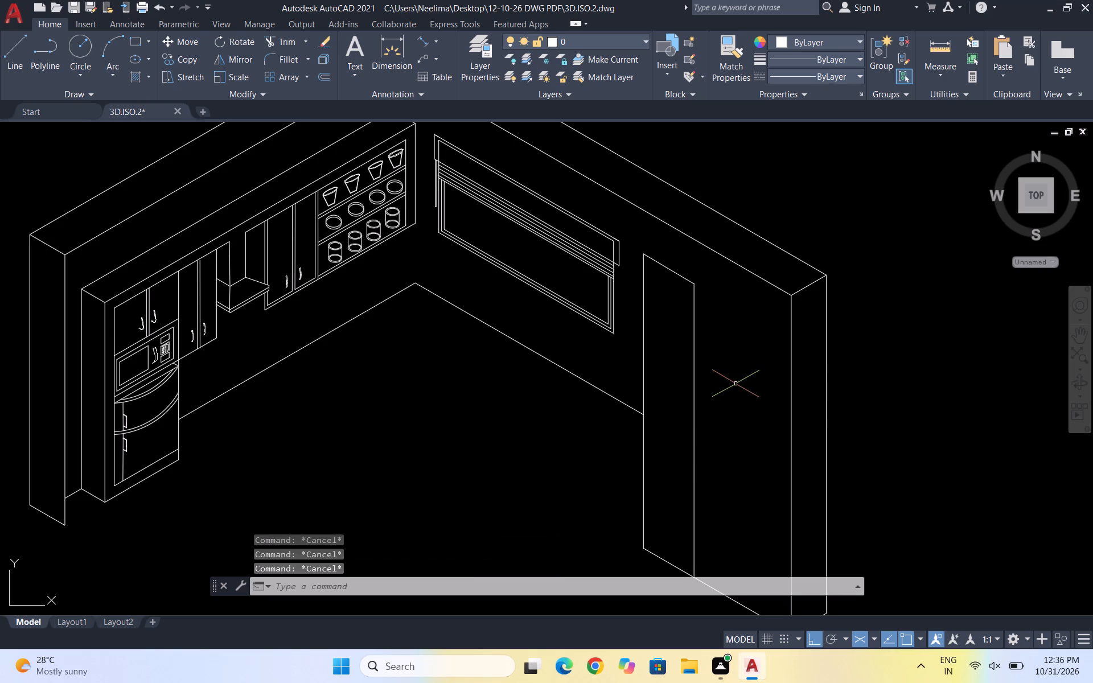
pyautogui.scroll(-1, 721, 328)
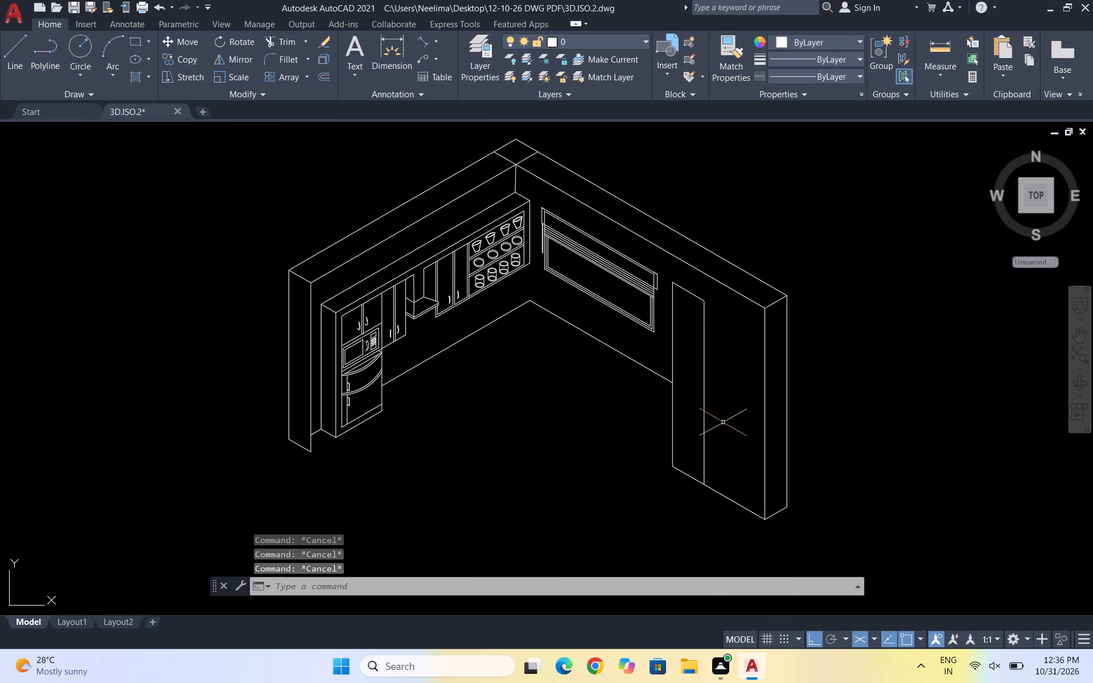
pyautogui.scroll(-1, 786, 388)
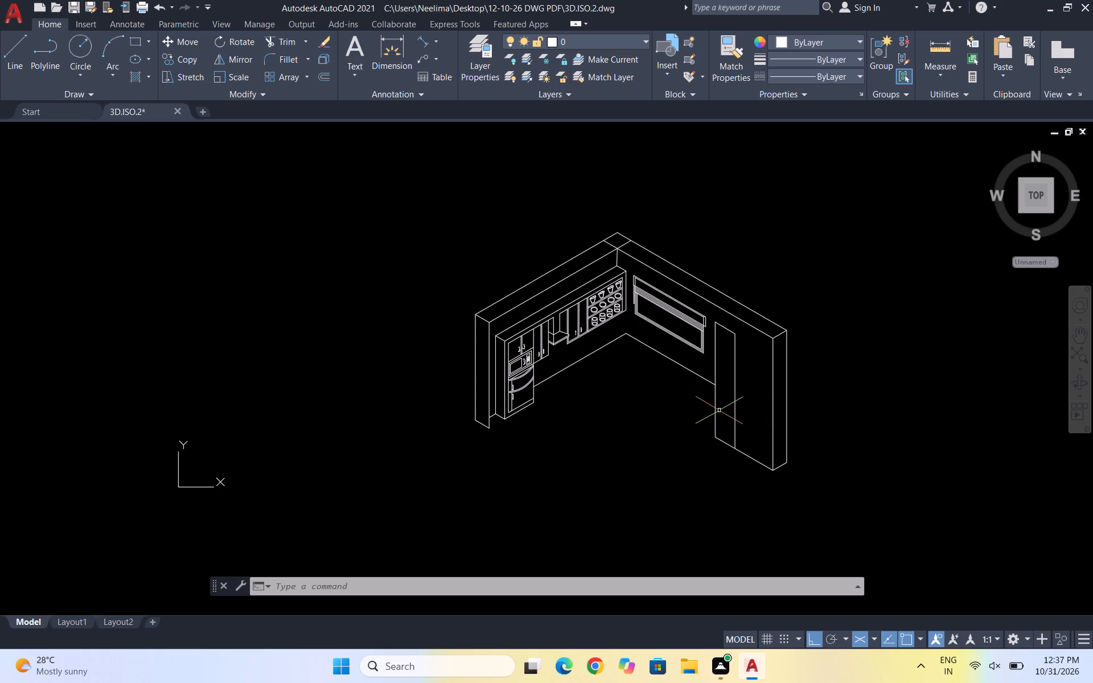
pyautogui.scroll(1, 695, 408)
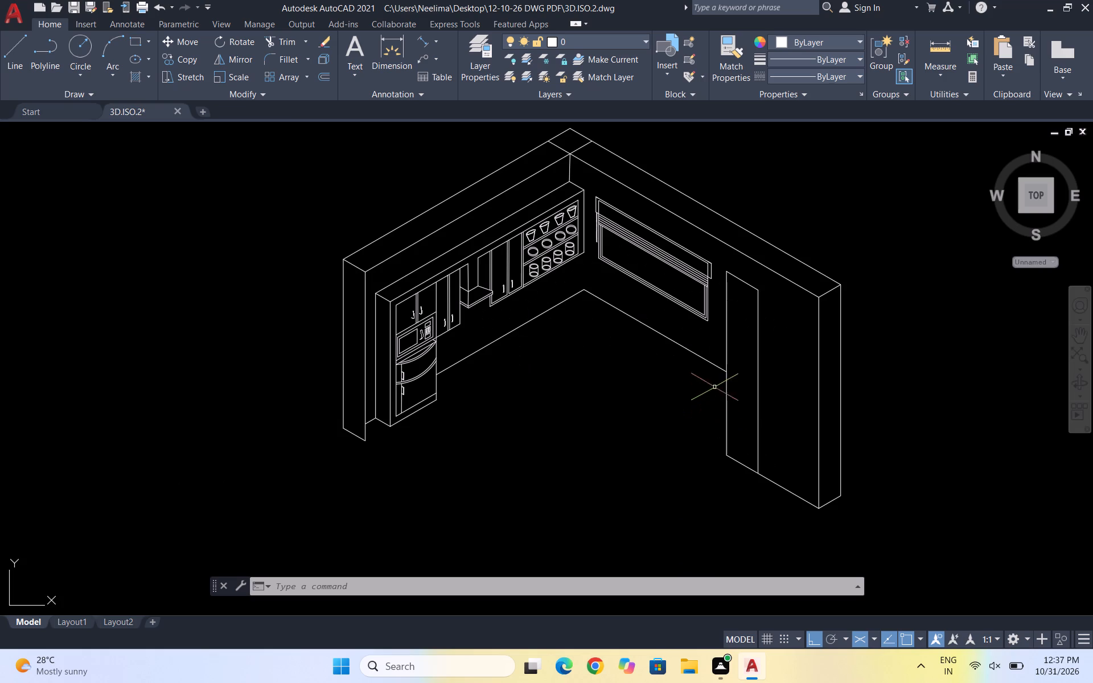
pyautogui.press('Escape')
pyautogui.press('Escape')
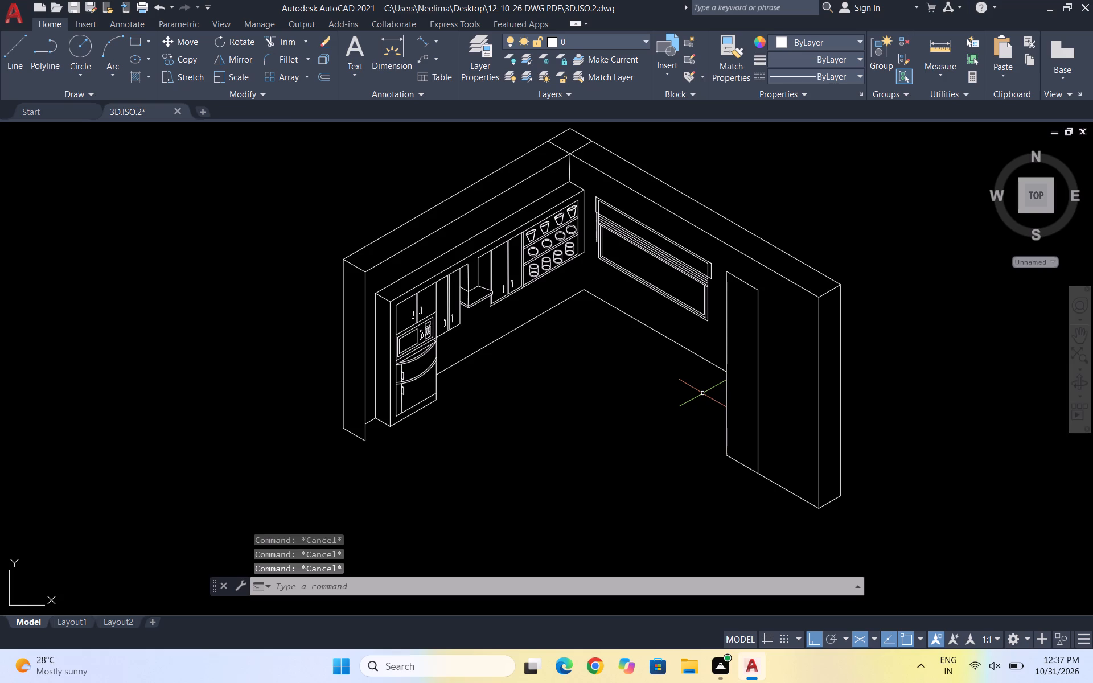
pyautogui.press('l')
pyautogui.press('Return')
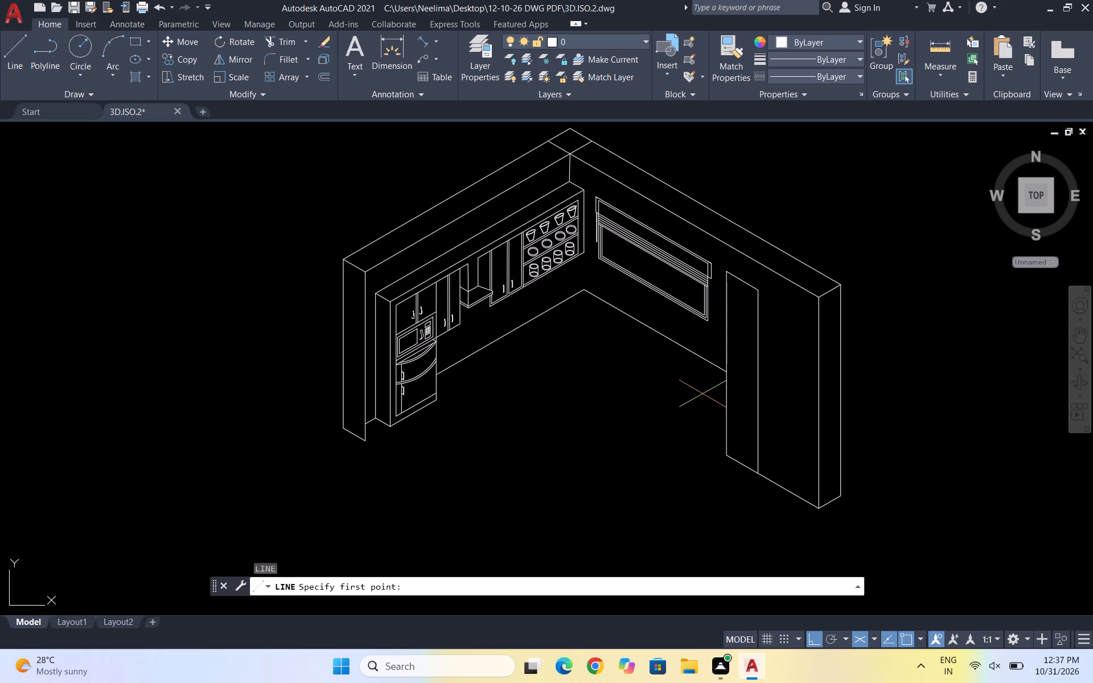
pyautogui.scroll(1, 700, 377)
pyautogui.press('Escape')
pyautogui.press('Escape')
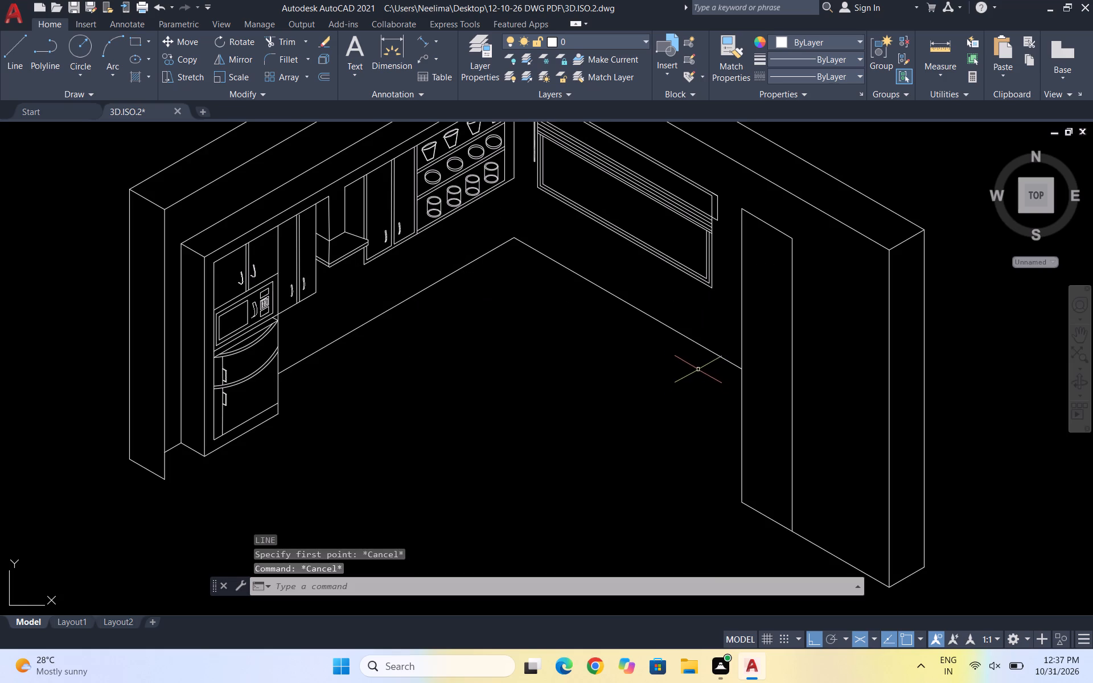
# Move the line below the window straight up in the right isoplane, keeping its far end on the tall outline's vertical.
pyautogui.moveTo(669, 348); pyautogui.dragTo(669, 341)
pyautogui.click(581, 293)
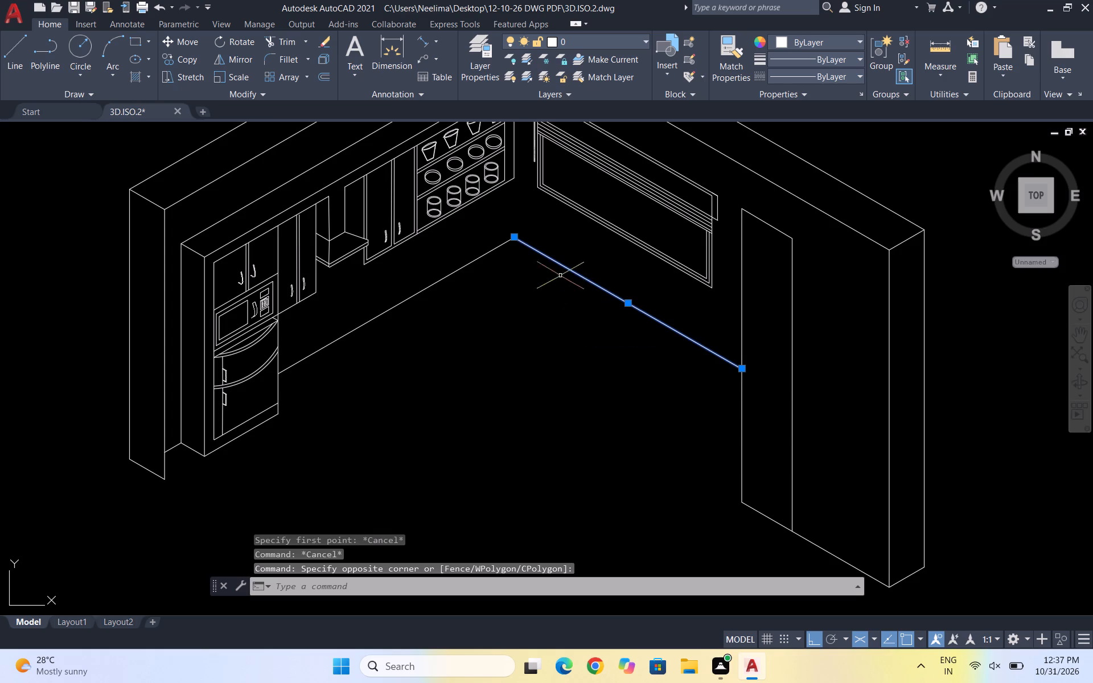
pyautogui.press('Escape')
pyautogui.moveTo(658, 344); pyautogui.dragTo(623, 316)
pyautogui.click(603, 291)
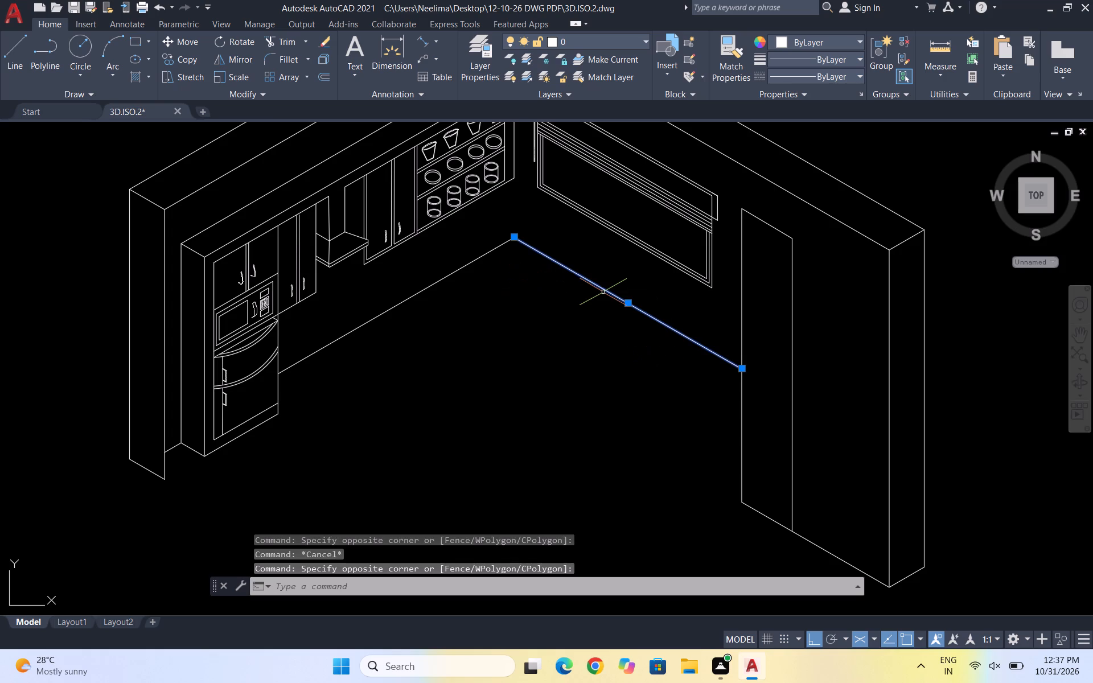
pyautogui.press('m')
pyautogui.press('Return')
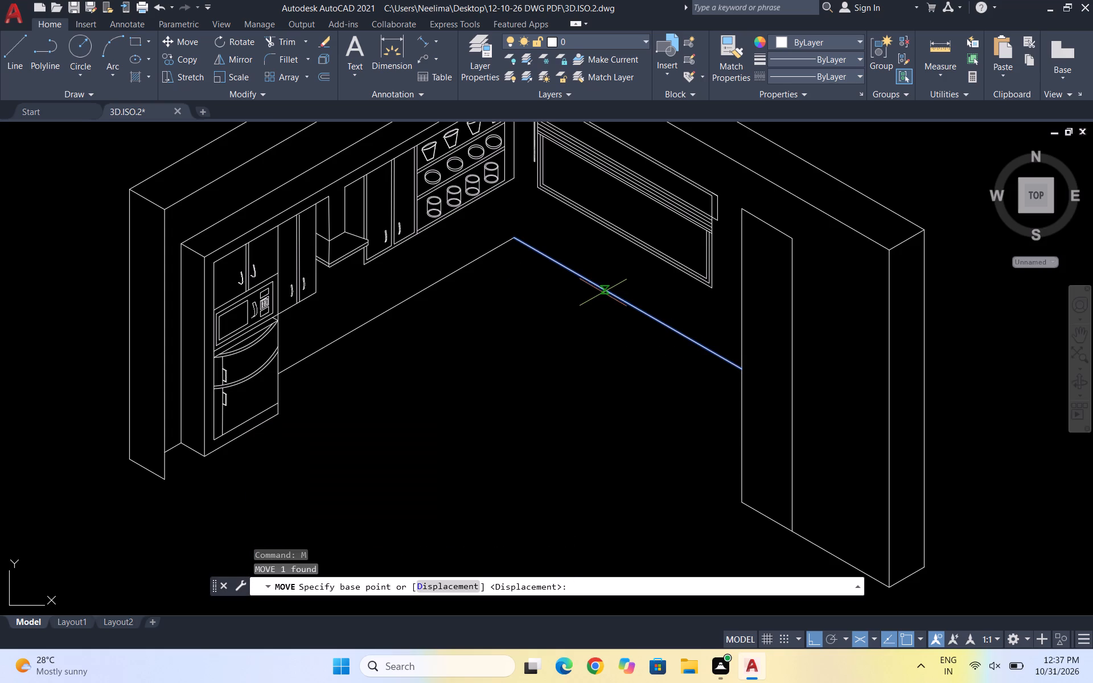
pyautogui.scroll(2, 710, 302)
pyautogui.moveTo(788, 473); pyautogui.dragTo(791, 464)
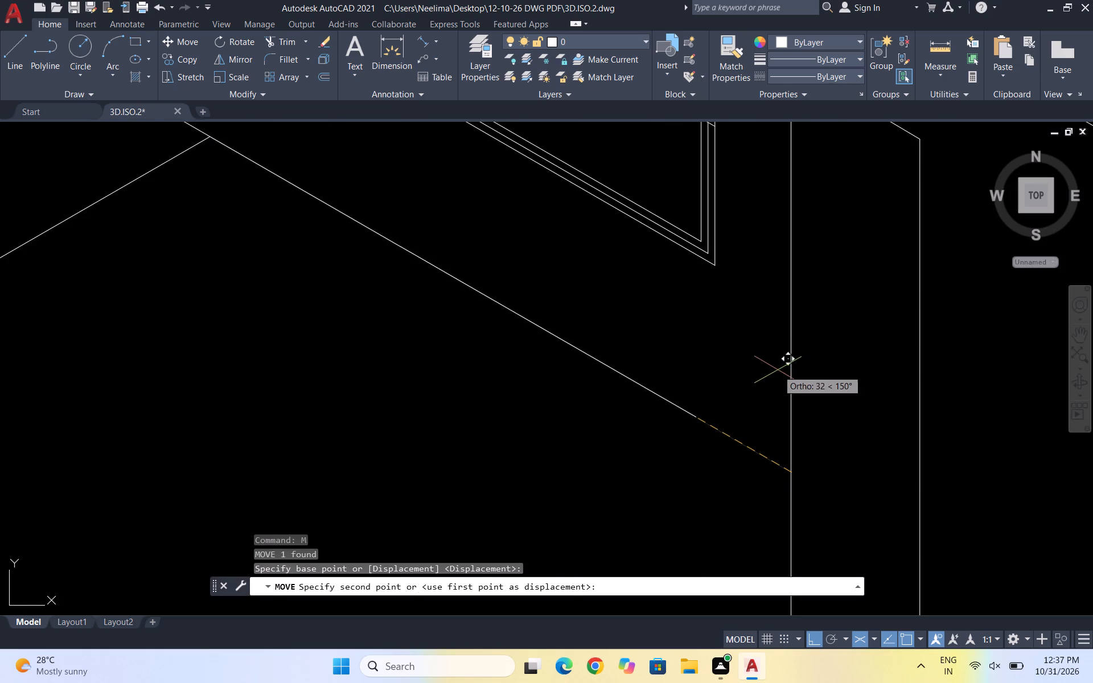
pyautogui.press('F5')
pyautogui.scroll(-1, 789, 384)
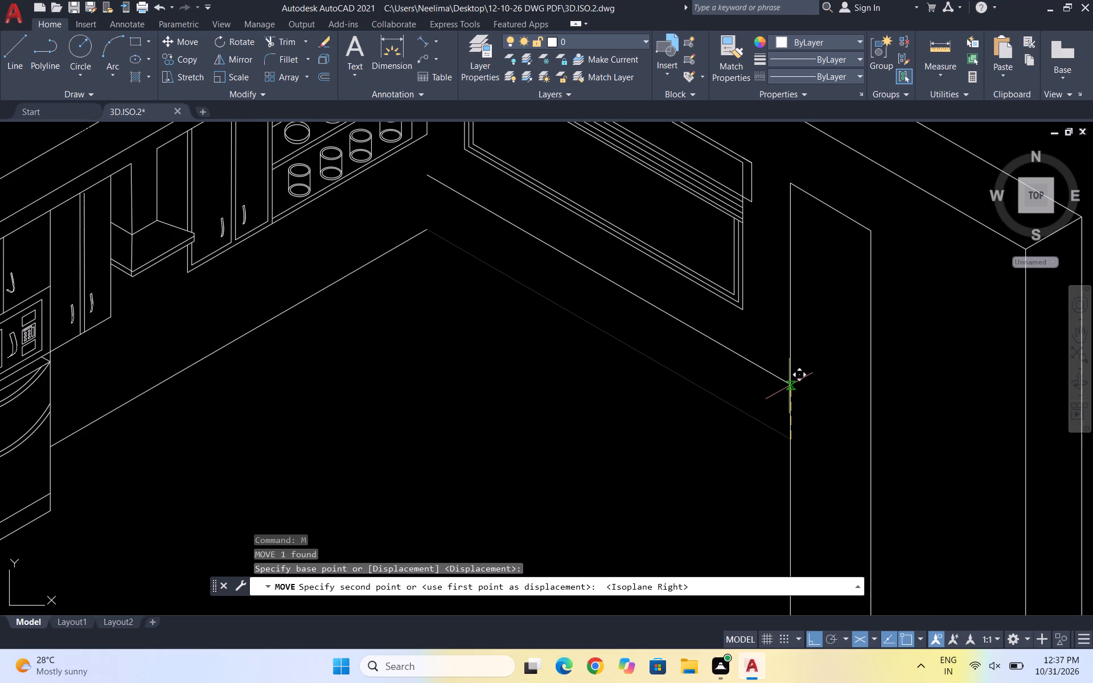
pyautogui.click(789, 386)
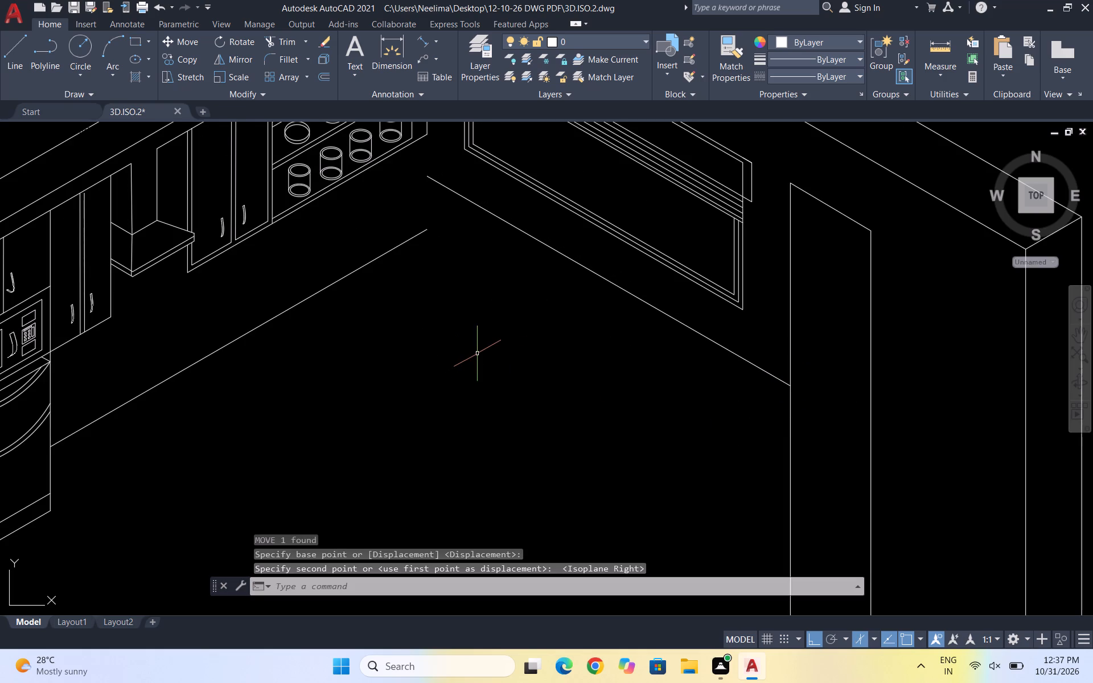
# Extend the line below the cabinets to meet the line below the window, and trim the window line's overshoot at the corner.
pyautogui.write('EX')
pyautogui.press('Return')
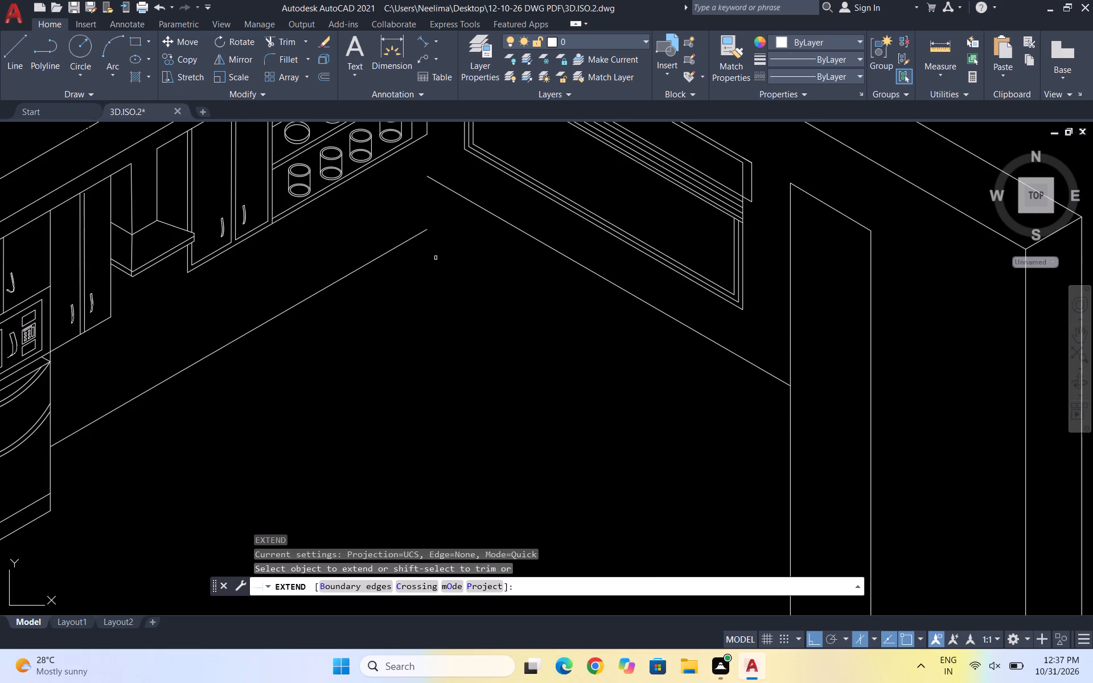
pyautogui.click(417, 233)
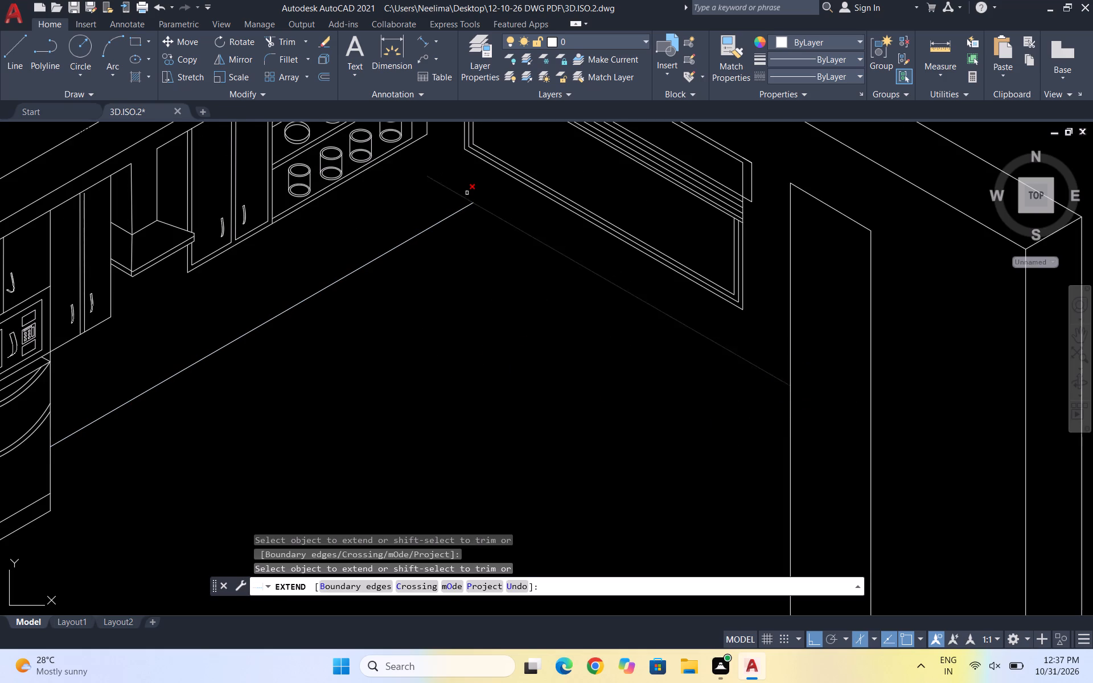
pyautogui.keyDown('shift'); pyautogui.moveTo(467, 190); pyautogui.dragTo(368, 236); pyautogui.keyUp('shift')
pyautogui.scroll(-1, 496, 207)
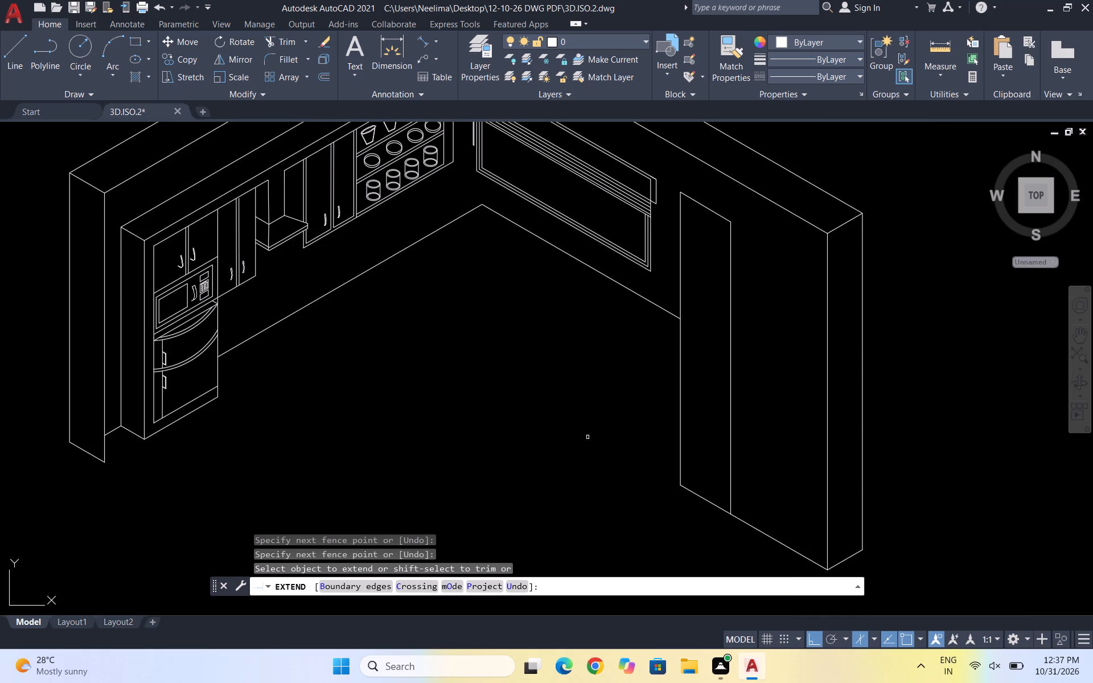
pyautogui.press('Escape')
pyautogui.press('Escape')
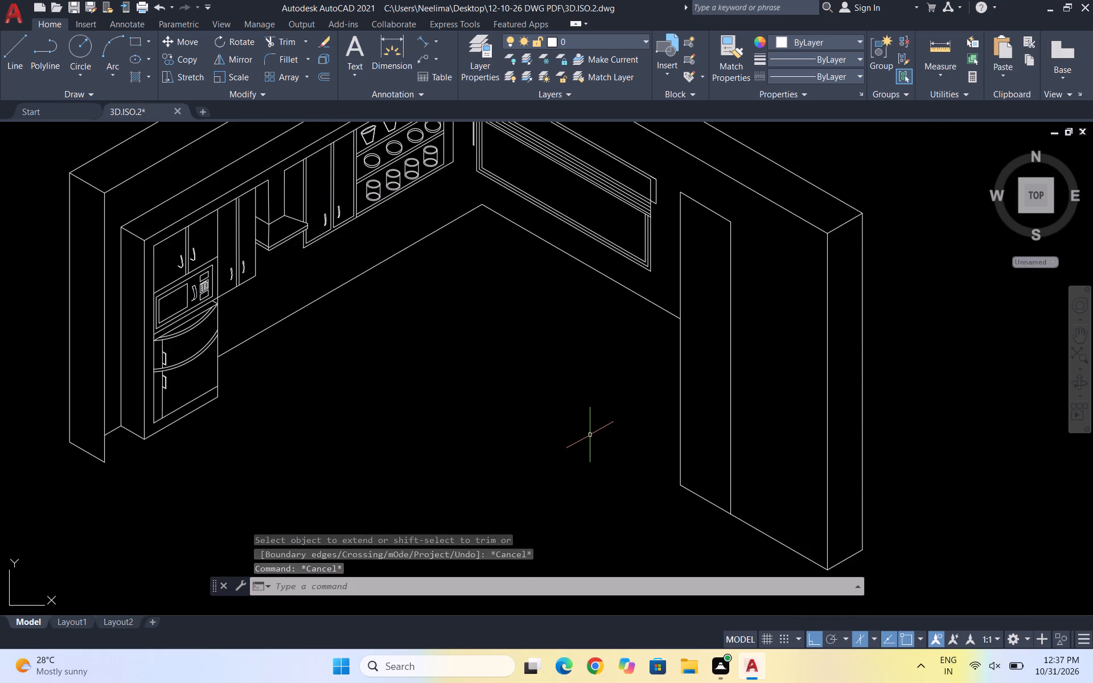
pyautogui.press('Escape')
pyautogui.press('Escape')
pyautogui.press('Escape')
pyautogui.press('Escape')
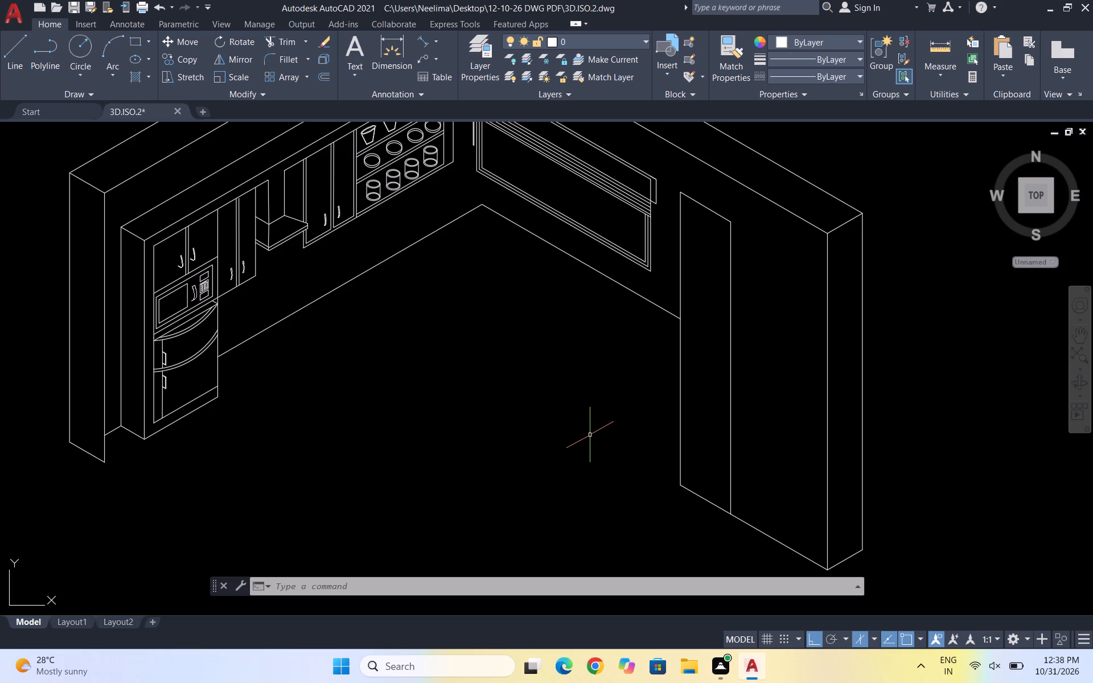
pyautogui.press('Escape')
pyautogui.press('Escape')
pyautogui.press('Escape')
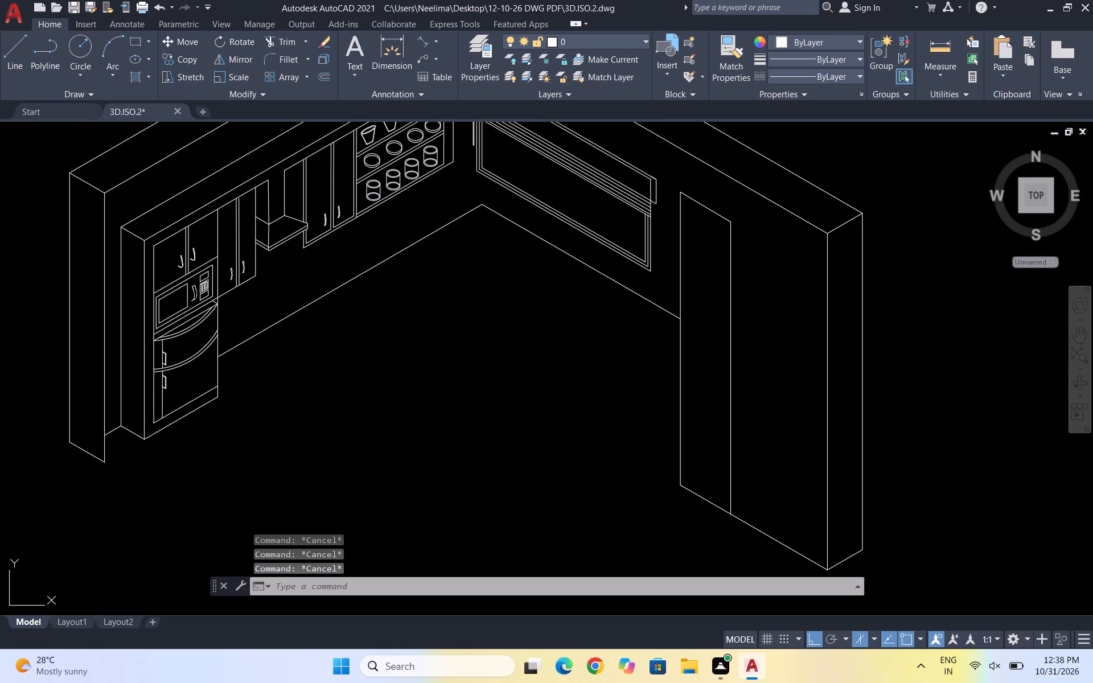
# Draw a vertical line about 145 units long between the tall outline and the long wall's open end.
pyautogui.press('l')
pyautogui.press('Return')
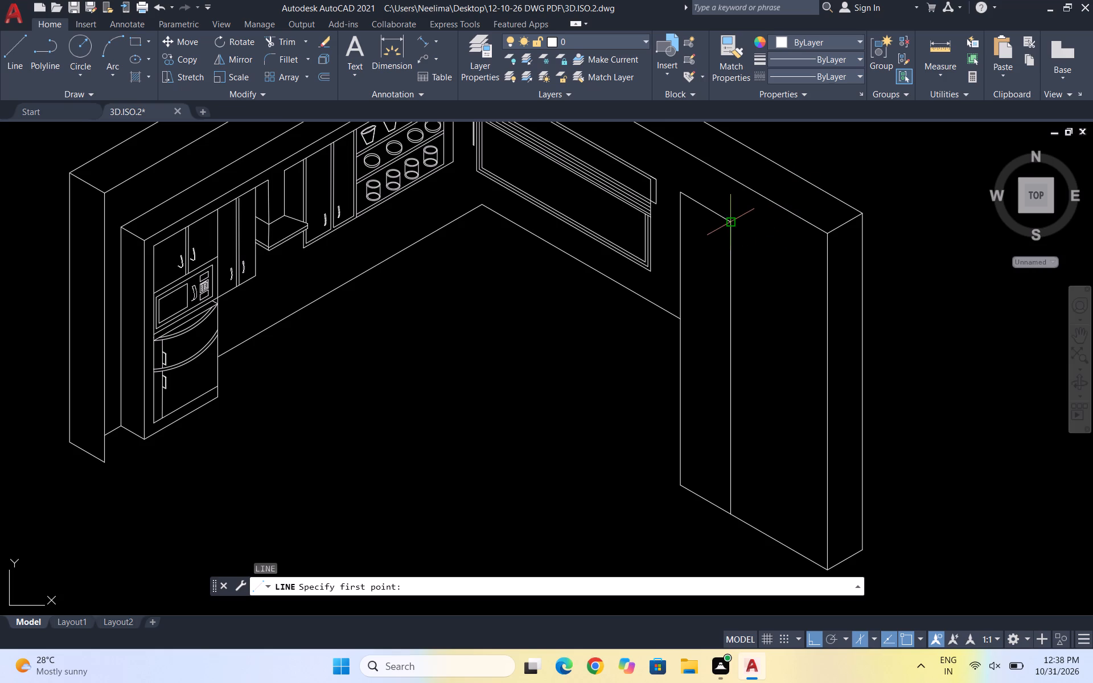
pyautogui.scroll(1, 724, 223)
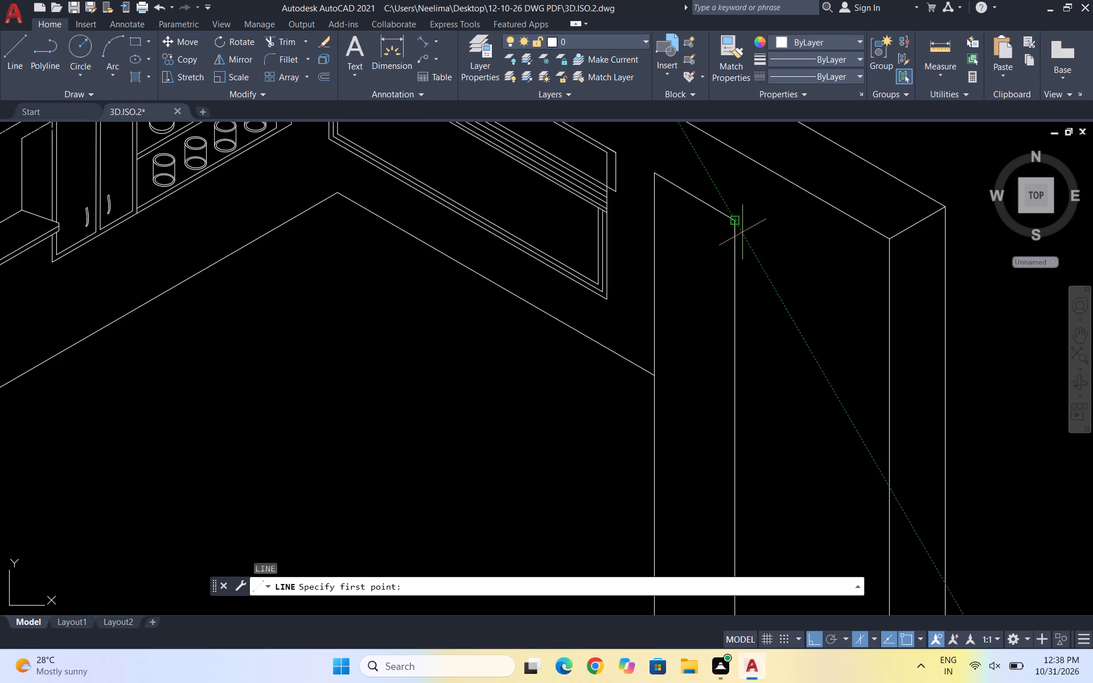
pyautogui.click(767, 244)
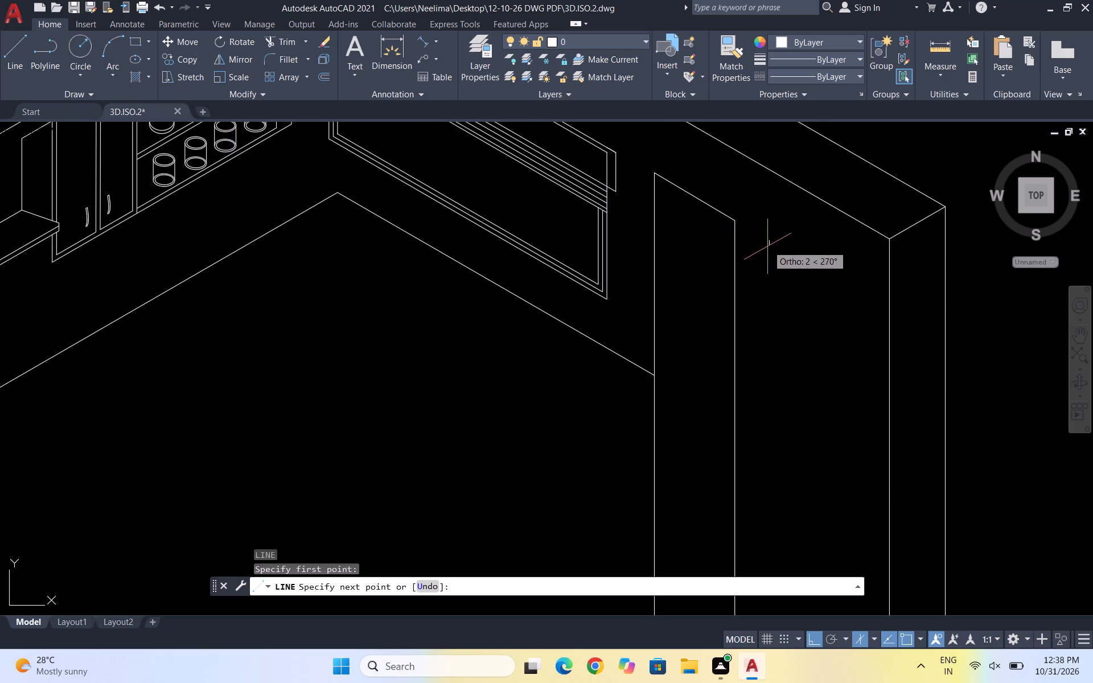
pyautogui.scroll(-1, 800, 257)
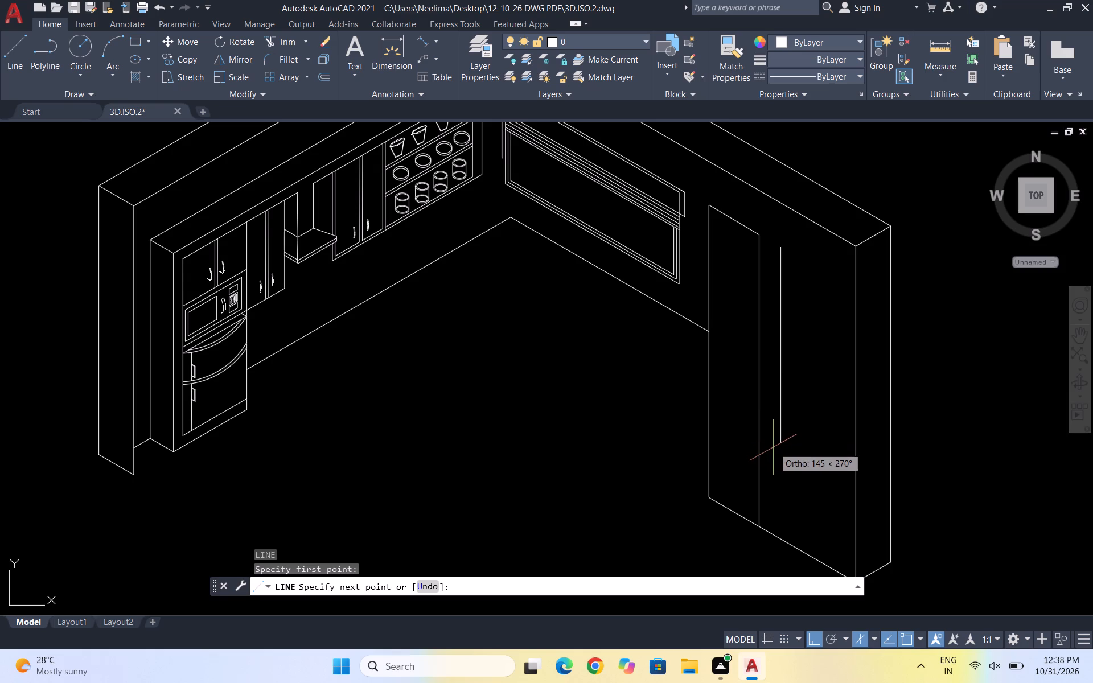
pyautogui.click(775, 449)
pyautogui.press('Escape')
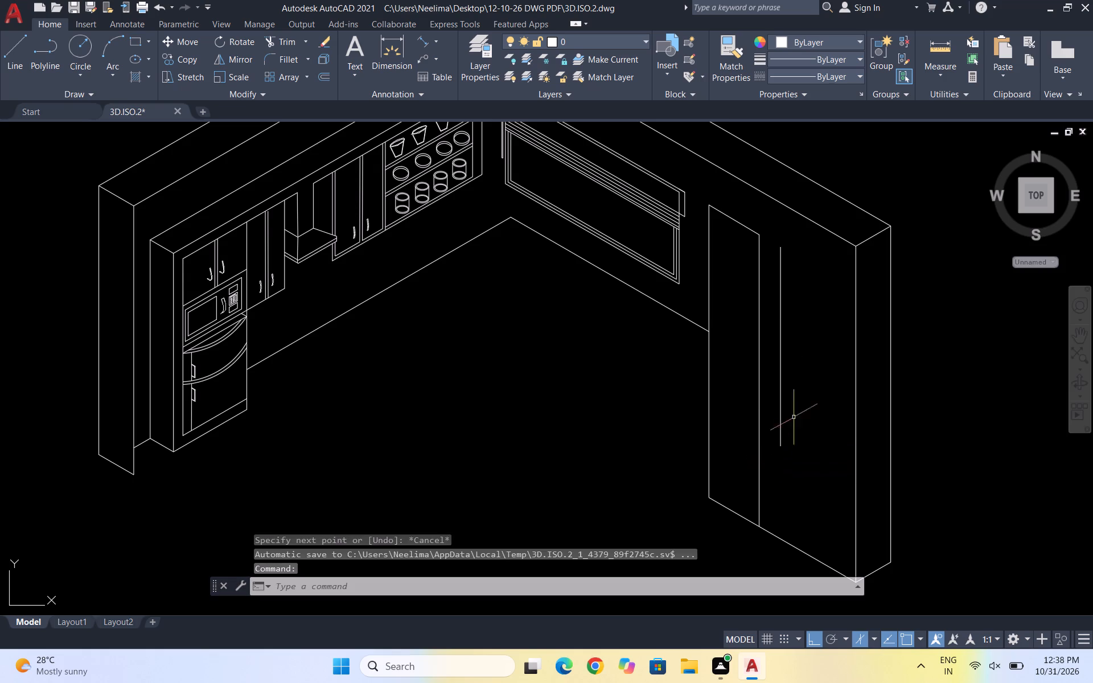
# Copy the new vertical line about 47 units at 330° in the left isoplane, toward the long wall's open end.
pyautogui.scroll(1, 781, 236)
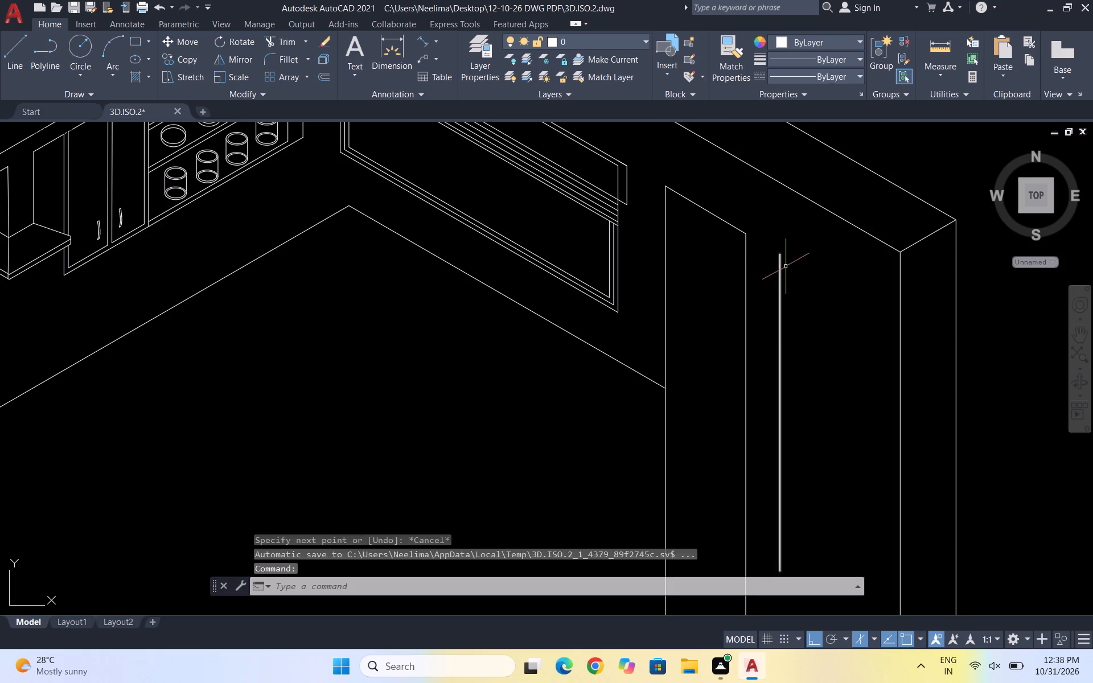
pyautogui.click(786, 268)
pyautogui.click(767, 255)
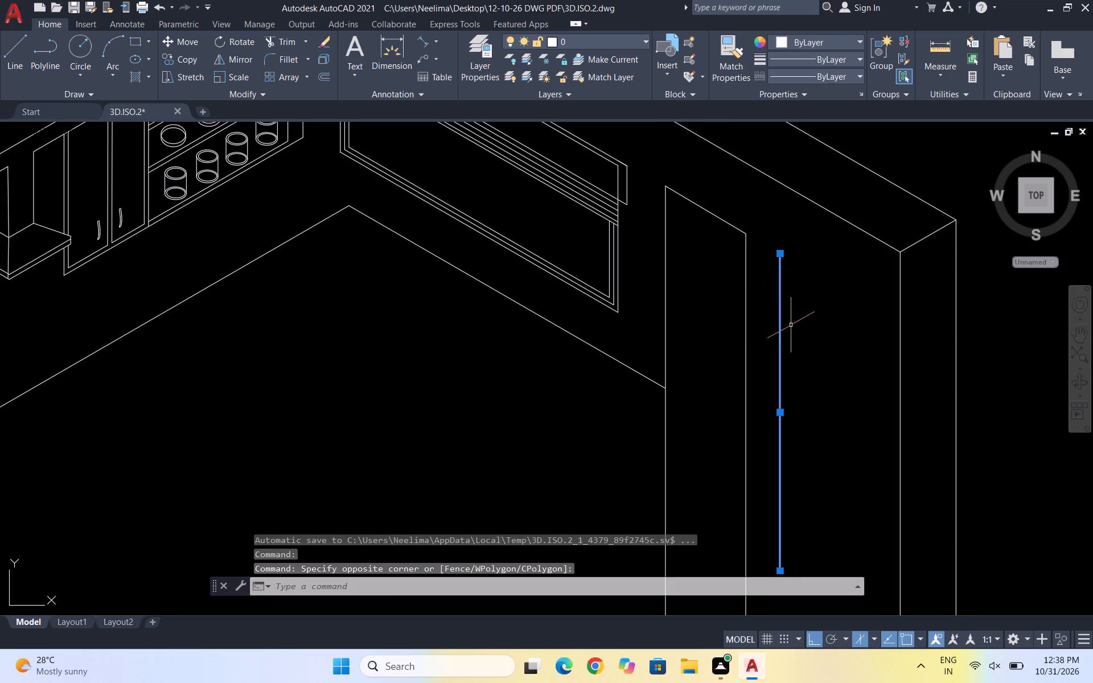
pyautogui.write('CO')
pyautogui.press('Return')
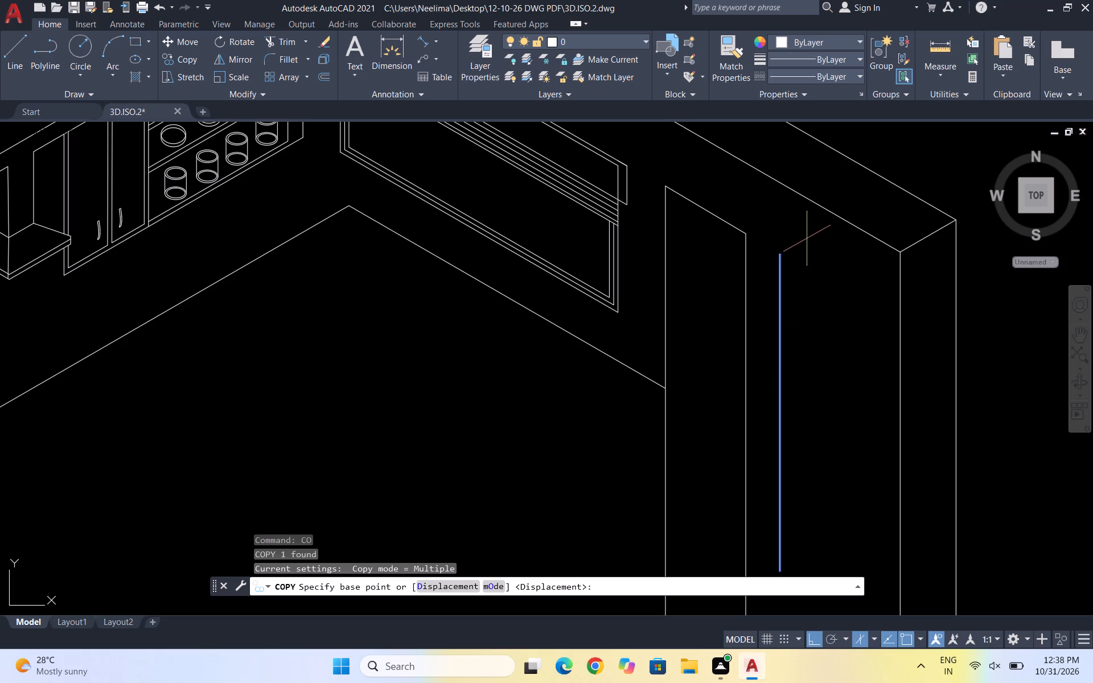
pyautogui.click(779, 254)
pyautogui.scroll(-2, 778, 254)
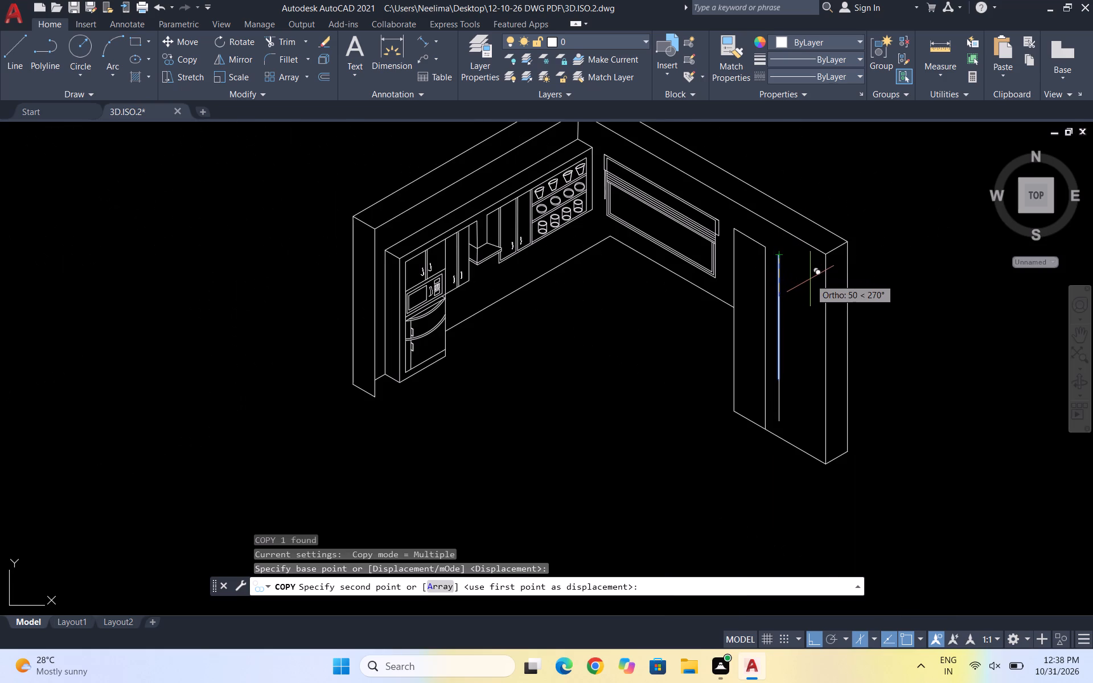
pyautogui.press('F5')
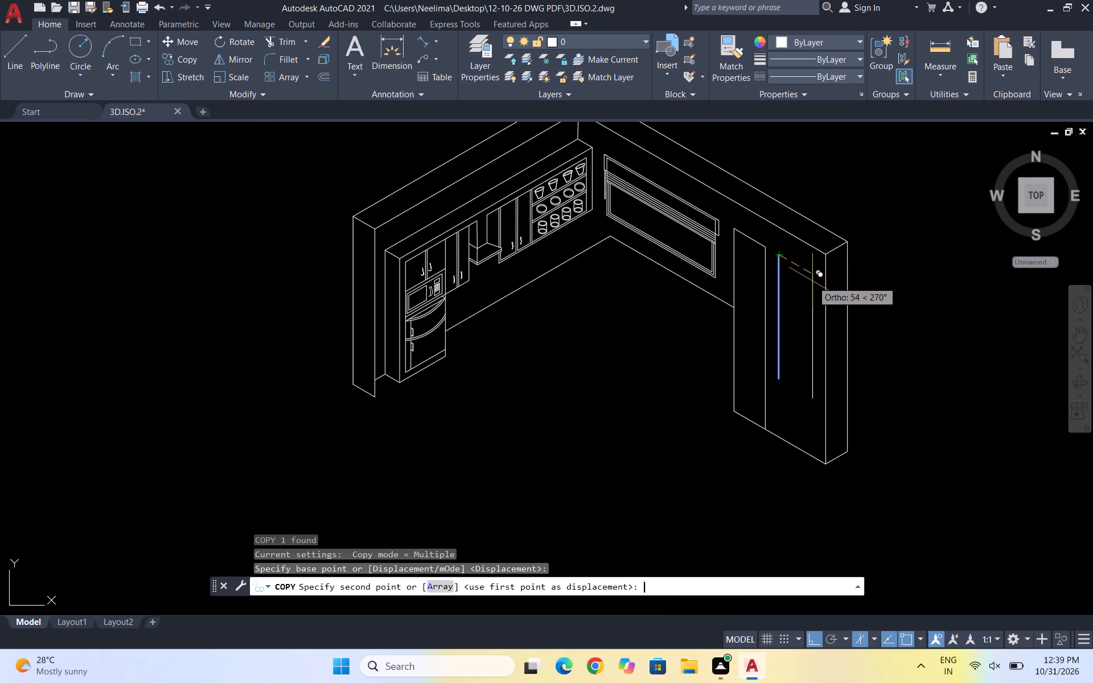
pyautogui.scroll(2, 807, 285)
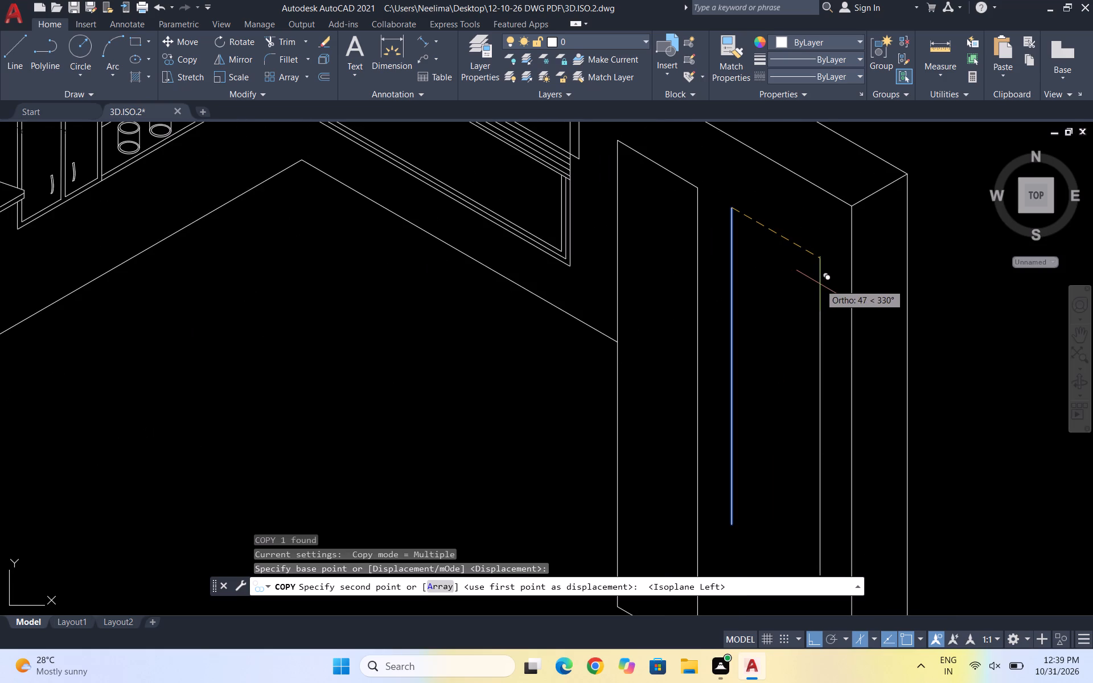
pyautogui.click(820, 284)
pyautogui.press('Escape')
pyautogui.press('Escape')
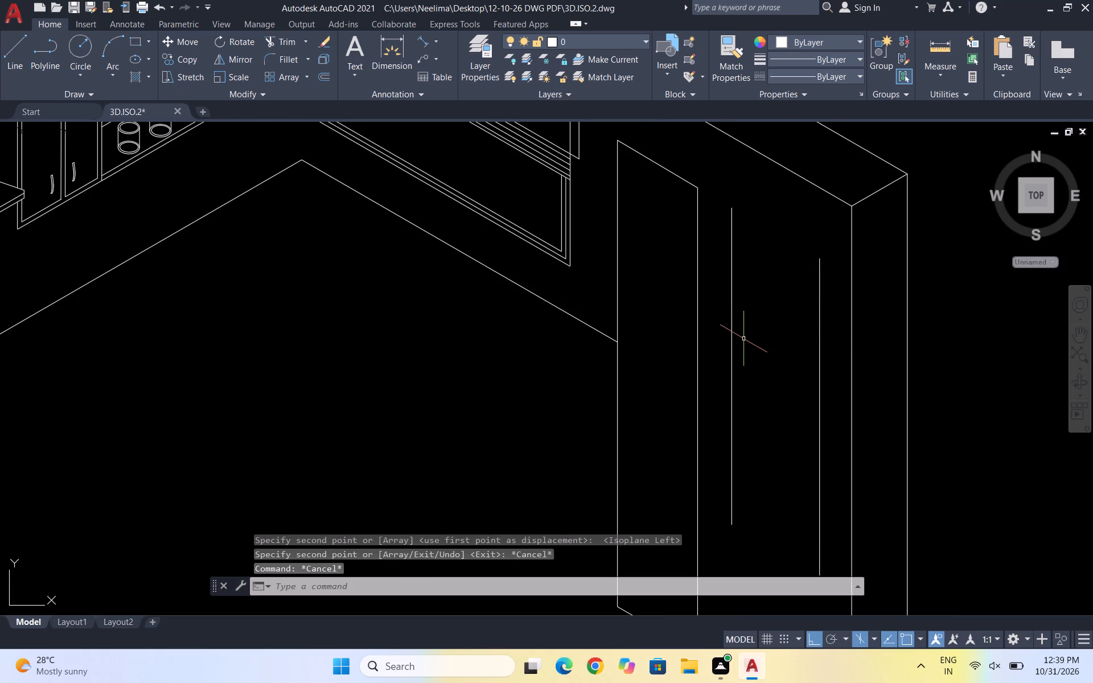
# Draw a 330° line joining the top ends of the two new verticals.
pyautogui.press('l')
pyautogui.press('Return')
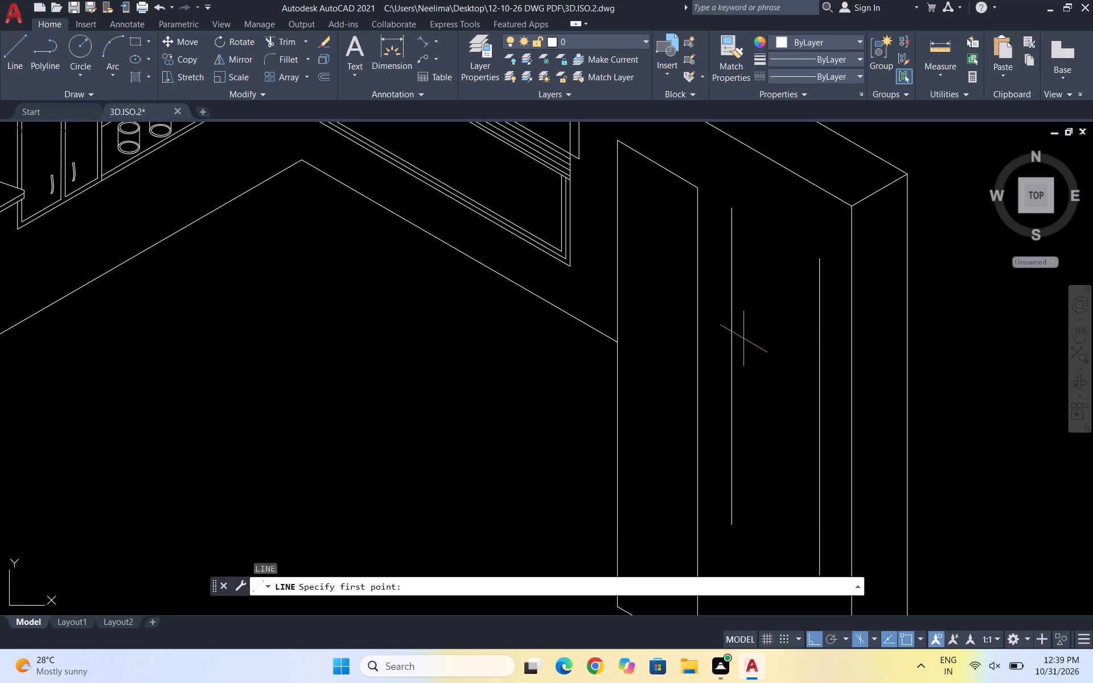
pyautogui.click(734, 208)
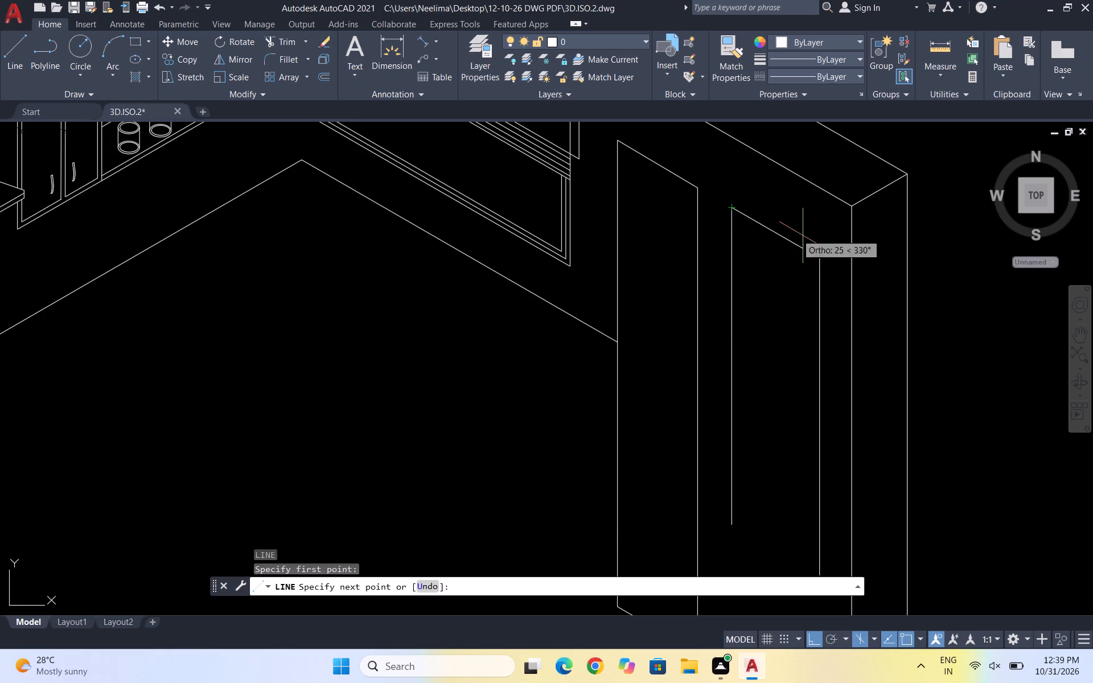
pyautogui.click(823, 261)
pyautogui.press('Escape')
# Copy the sloping top line straight down to the bottom ends of the two verticals, closing the panel outline.
pyautogui.moveTo(769, 260); pyautogui.dragTo(770, 248)
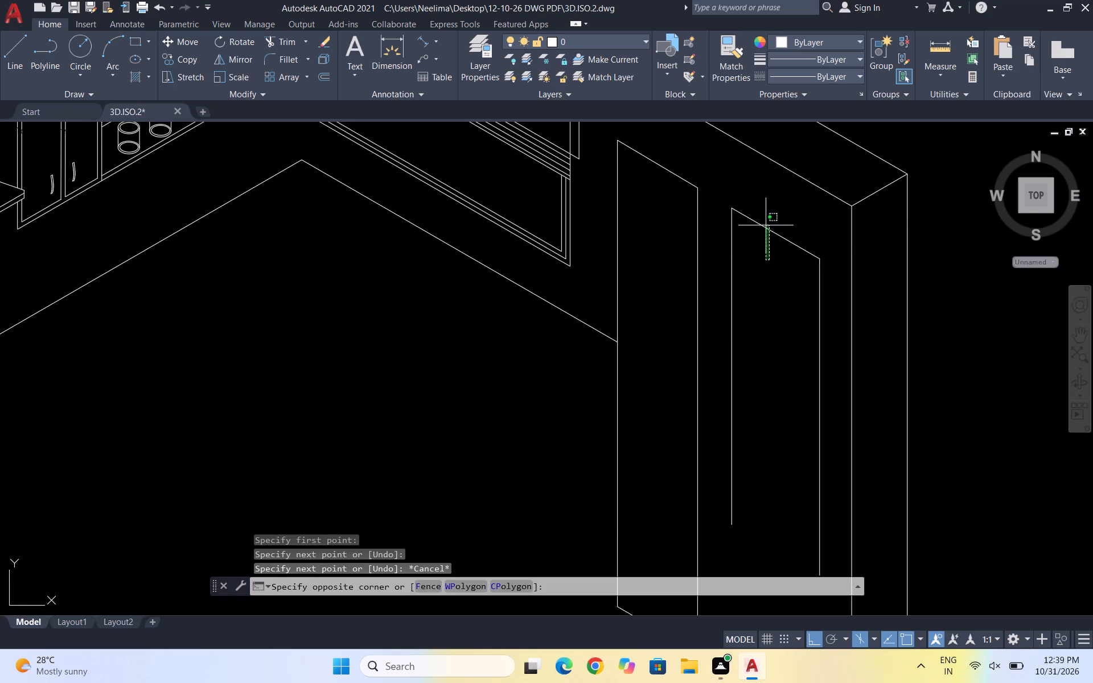
pyautogui.click(765, 221)
pyautogui.write('CO')
pyautogui.press('Return')
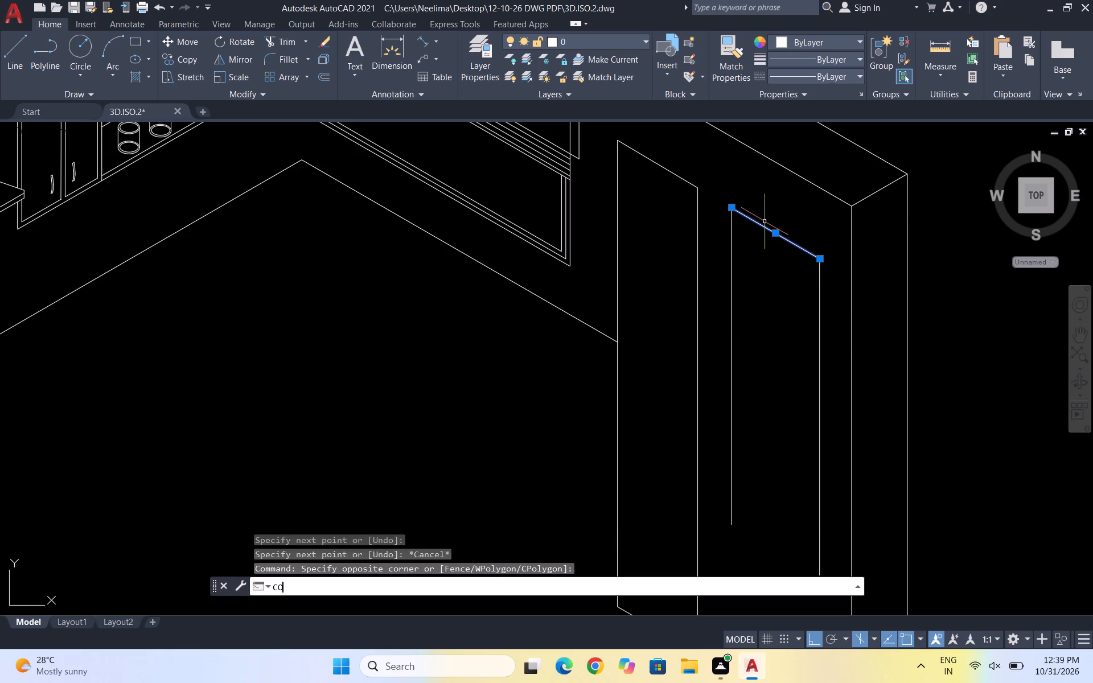
pyautogui.click(732, 210)
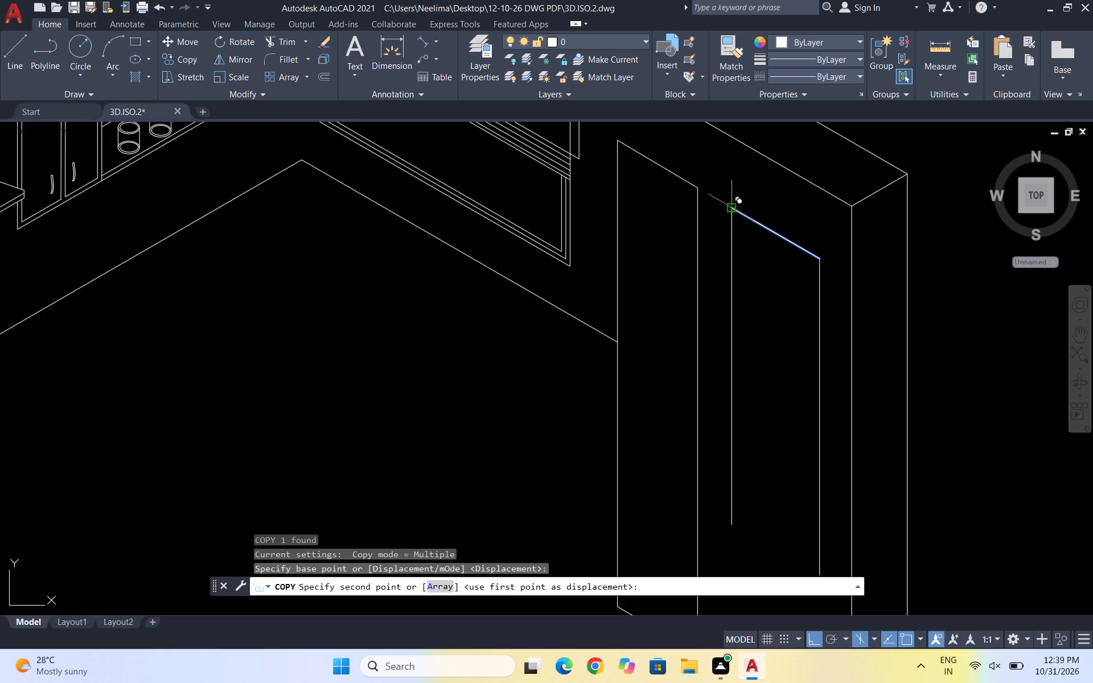
pyautogui.scroll(-3, 732, 209)
pyautogui.scroll(3, 731, 255)
pyautogui.scroll(2, 737, 365)
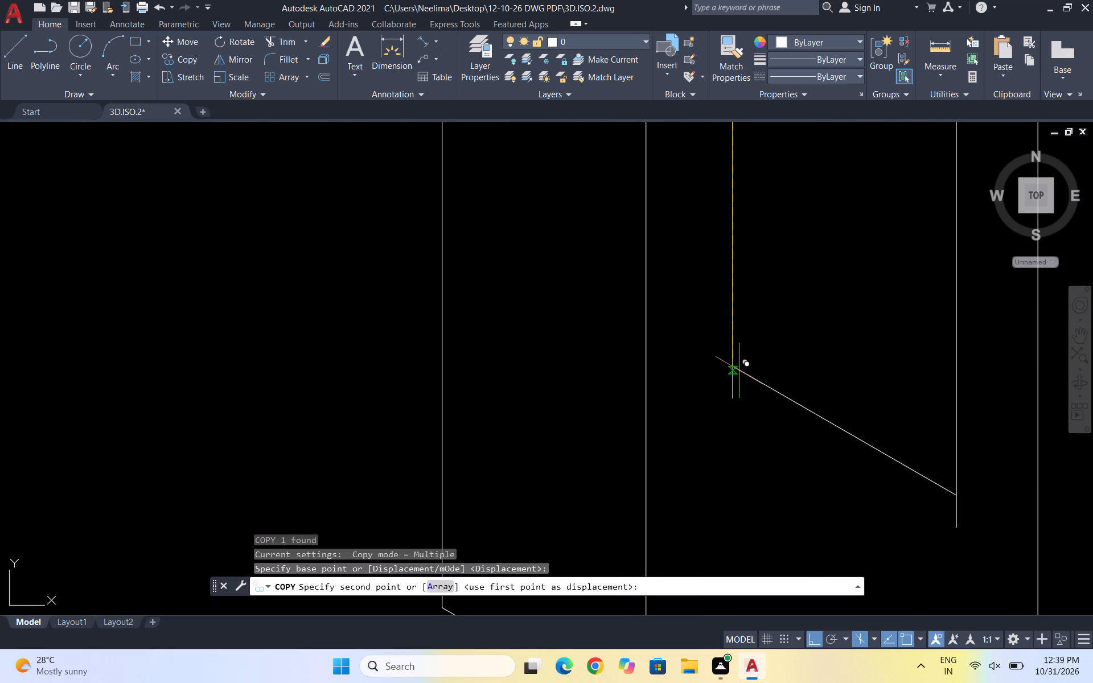
pyautogui.click(734, 398)
pyautogui.press('Escape')
pyautogui.scroll(-2, 759, 365)
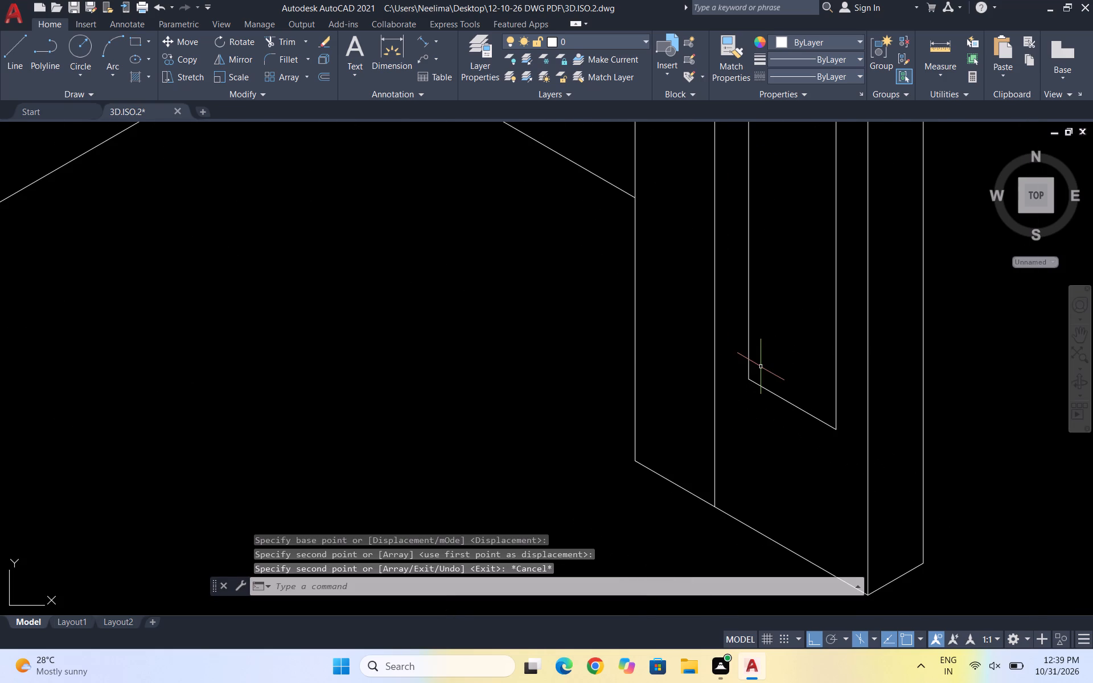
pyautogui.press('Escape')
pyautogui.press('Escape')
pyautogui.scroll(-2, 807, 343)
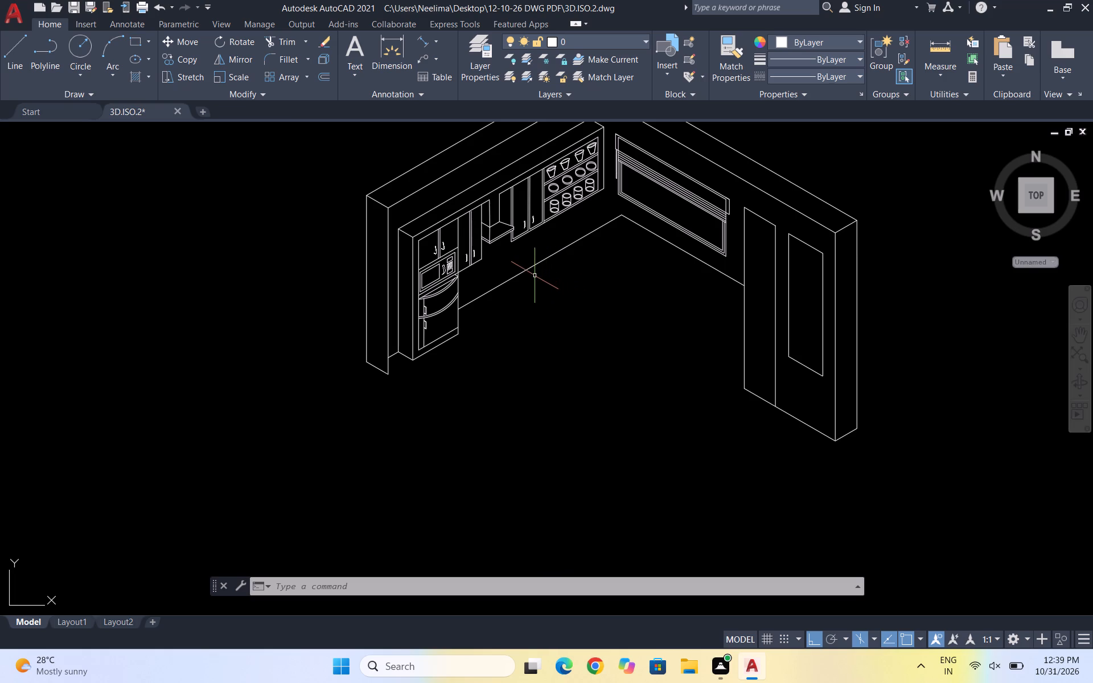
# Move the line below the cabinets a short distance straight up, keeping its near end on the refrigerator's side edge.
pyautogui.scroll(1, 569, 240)
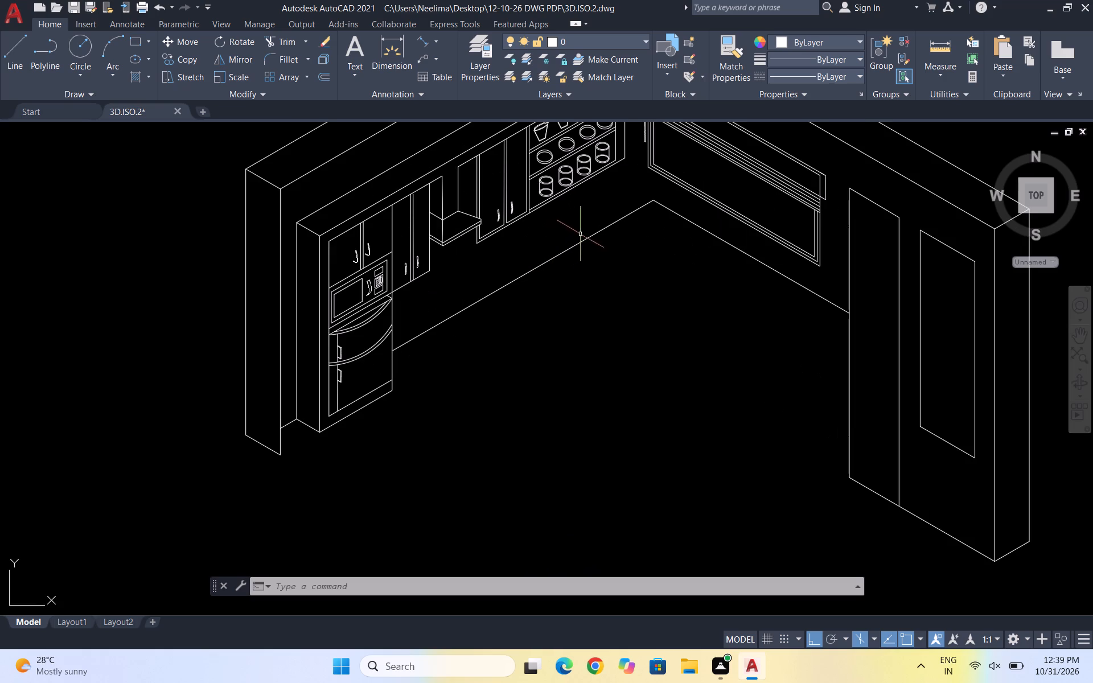
pyautogui.moveTo(529, 282); pyautogui.dragTo(499, 281)
pyautogui.click(488, 274)
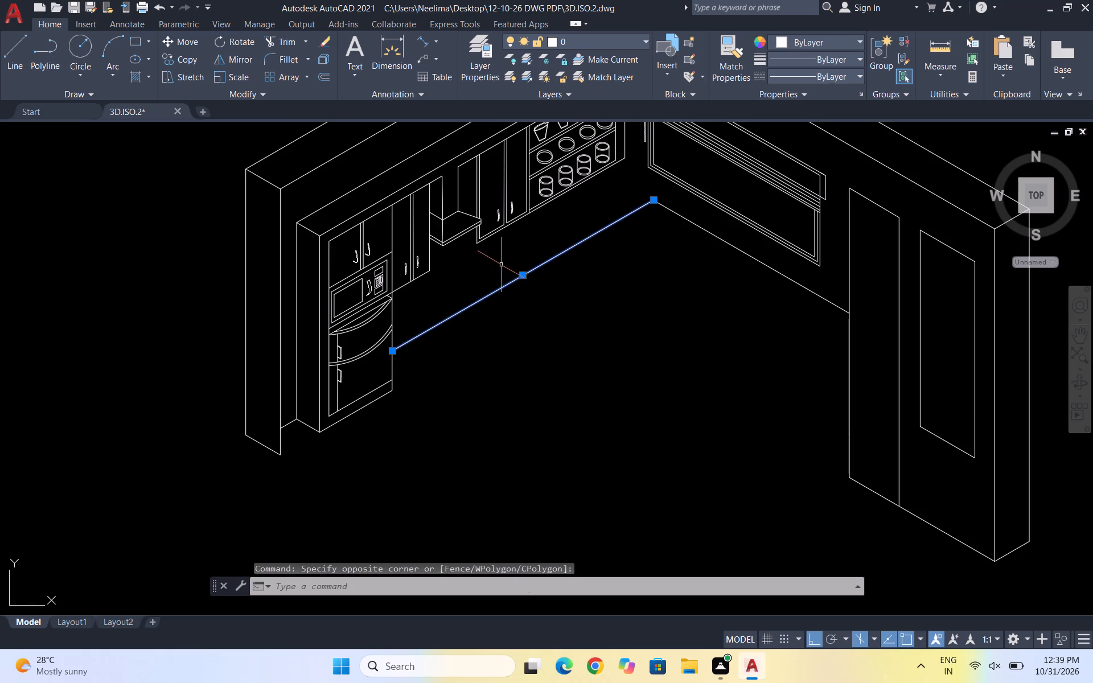
pyautogui.press('m')
pyautogui.press('Return')
pyautogui.scroll(1, 384, 349)
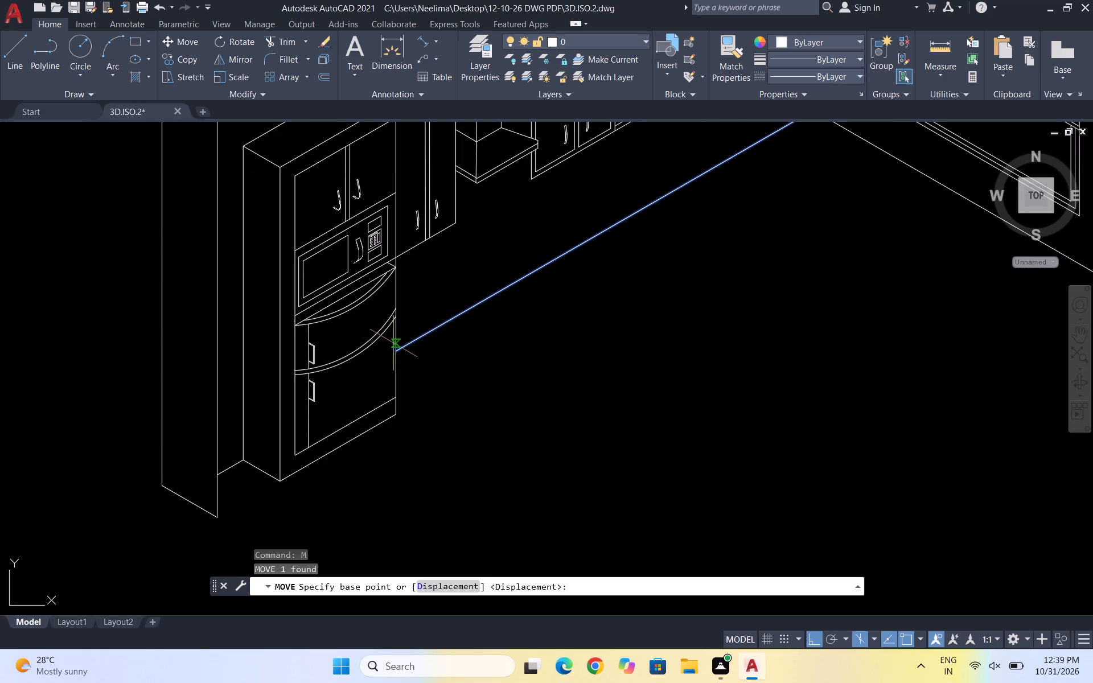
pyautogui.scroll(3, 405, 341)
pyautogui.click(361, 373)
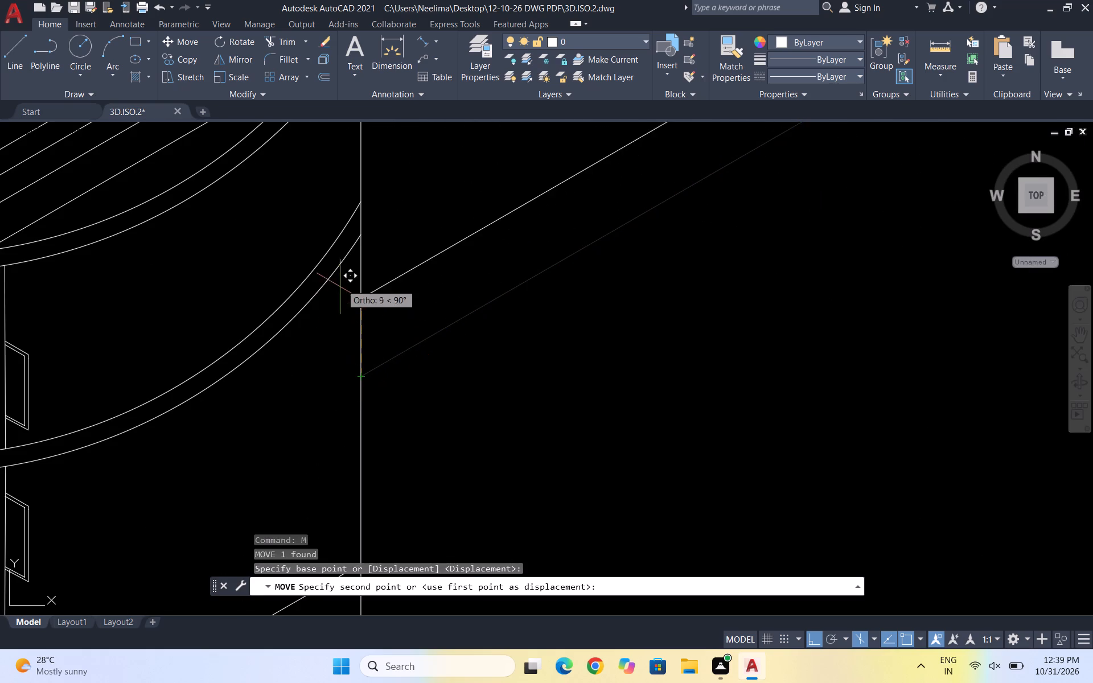
pyautogui.click(360, 266)
pyautogui.scroll(-4, 347, 299)
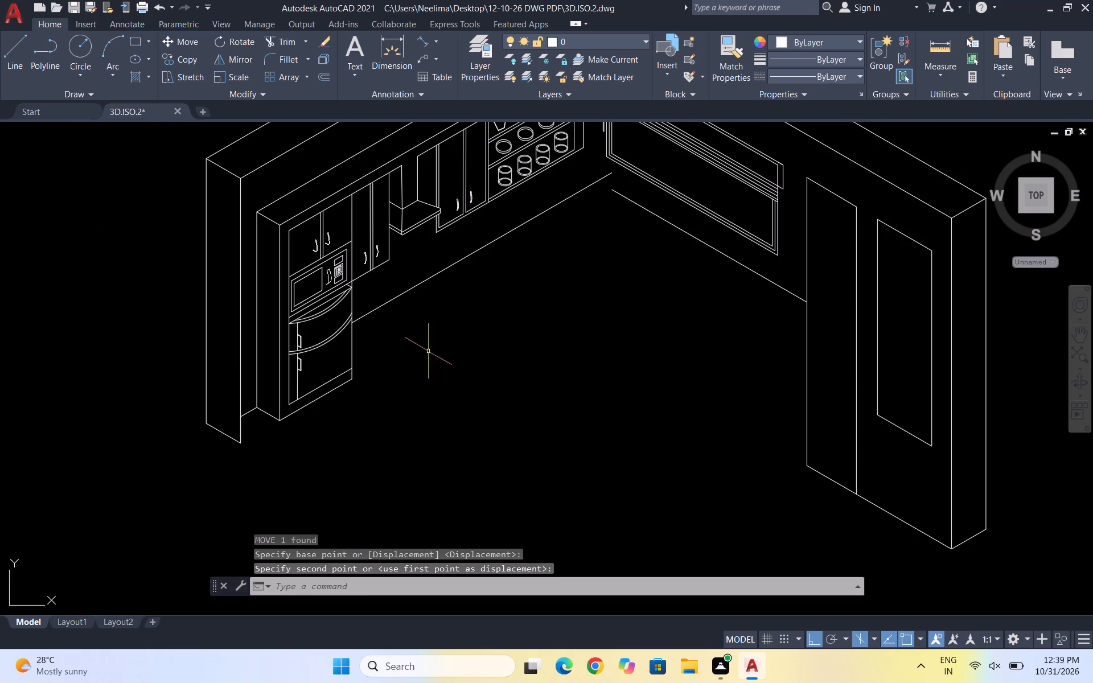
pyautogui.press('Escape')
# Extend the line below the window to meet the line below the cabinets, and trim the cabinet line's overshoot at the corner.
pyautogui.write('EX')
pyautogui.press('Return')
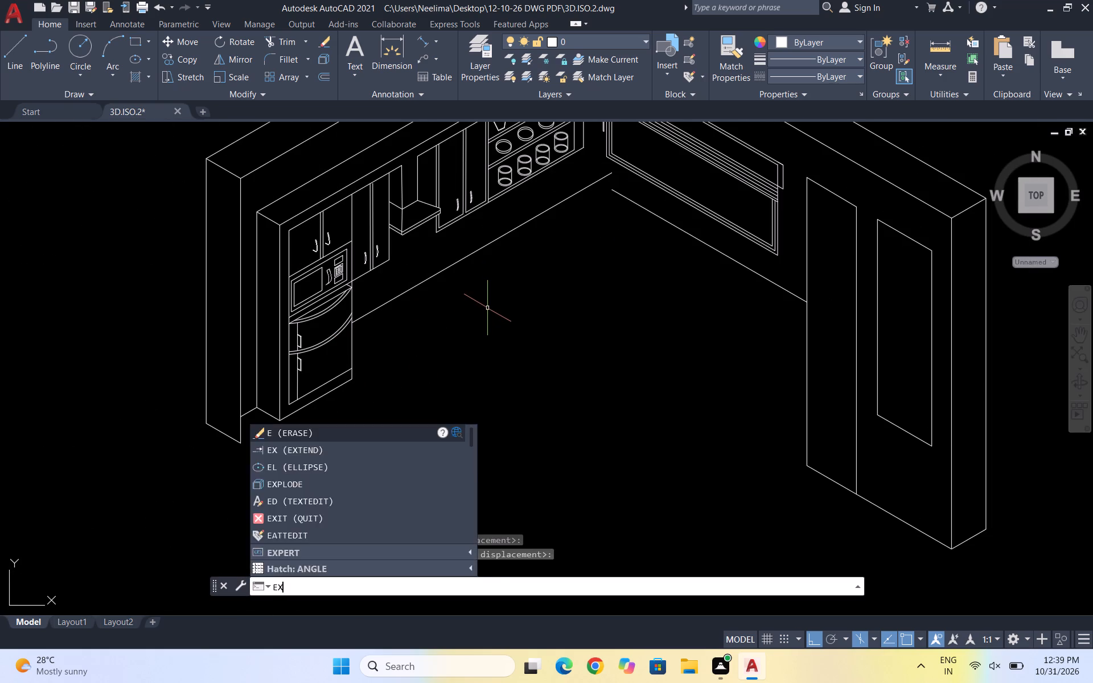
pyautogui.click(622, 196)
pyautogui.keyDown('shift'); pyautogui.scroll(4, 603, 168); pyautogui.keyUp('shift')
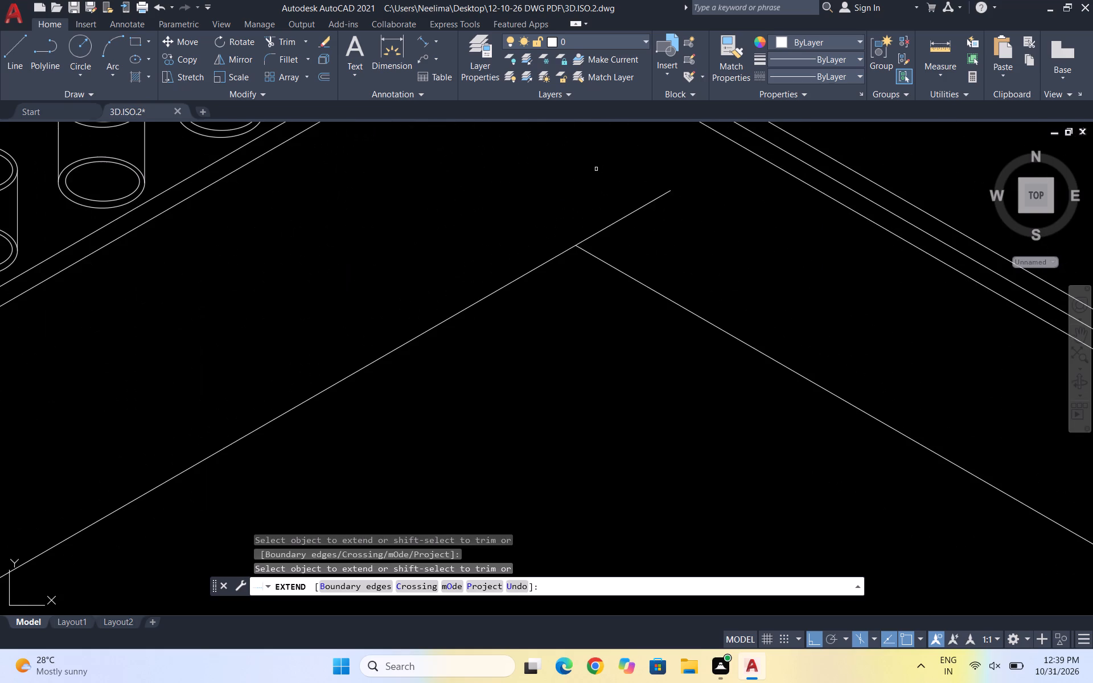
pyautogui.keyDown('shift'); pyautogui.moveTo(591, 173); pyautogui.dragTo(692, 234); pyautogui.keyUp('shift')
pyautogui.scroll(-3, 582, 186)
pyautogui.scroll(-2, 583, 313)
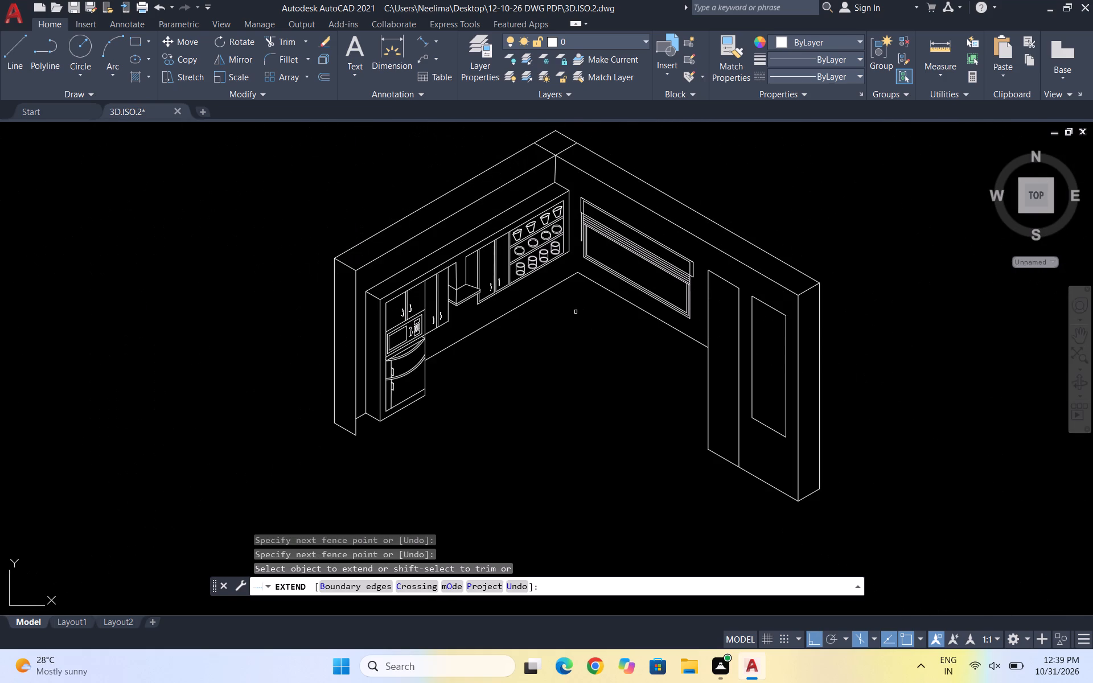
pyautogui.press('Escape')
pyautogui.press('Escape')
pyautogui.press('Escape')
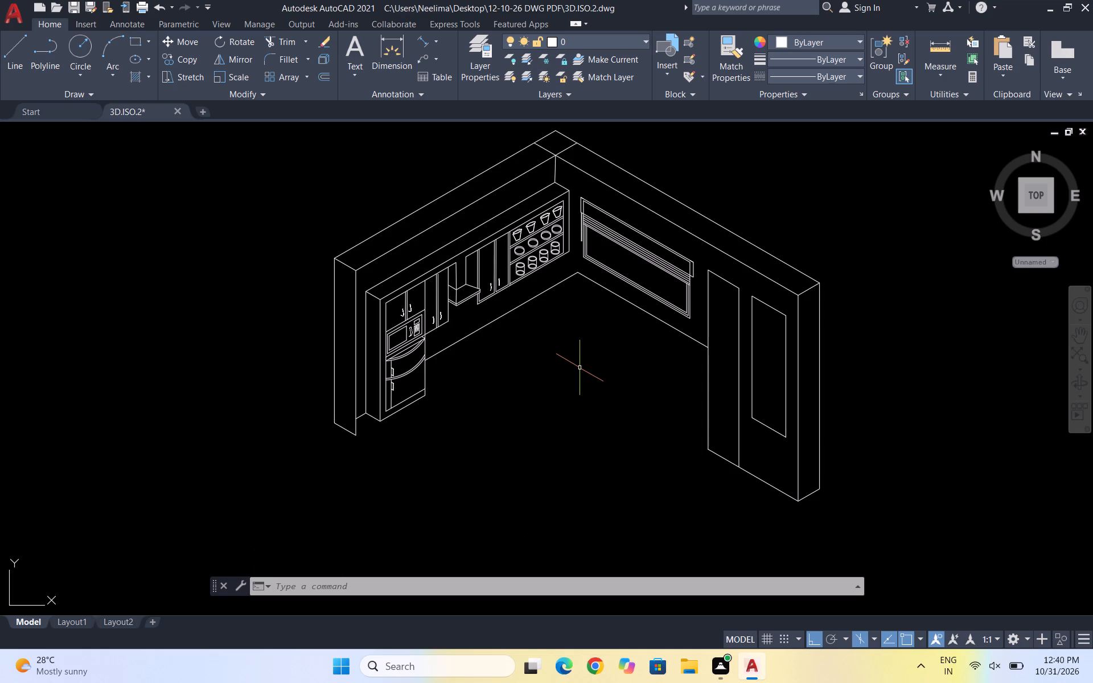
# Copy the line below the window 56 units at 210° in the top isoplane, parallel to the original.
pyautogui.press('Escape')
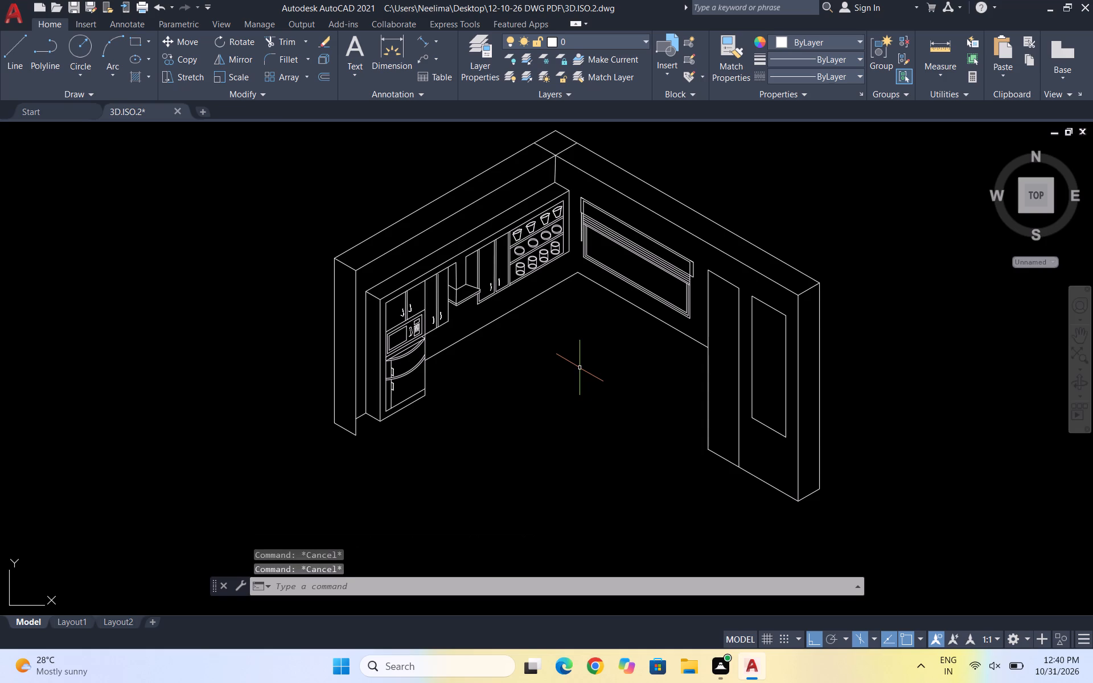
pyautogui.press('Escape')
pyautogui.press('Escape')
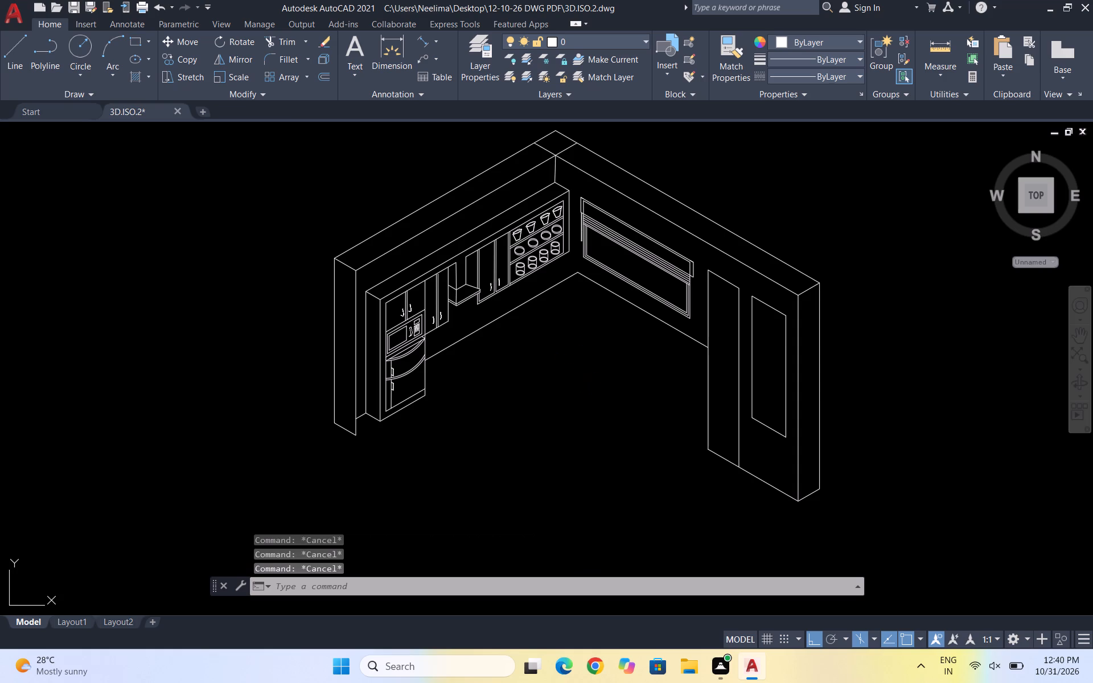
pyautogui.press('Escape')
pyautogui.click(641, 313)
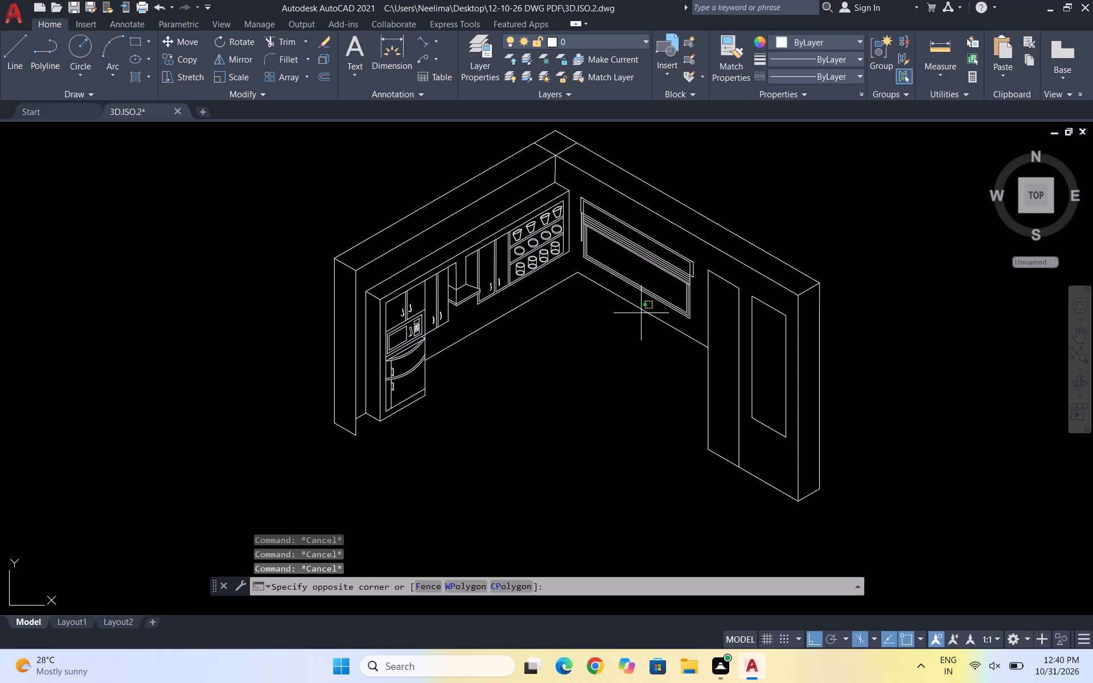
pyautogui.click(628, 305)
pyautogui.write('CO')
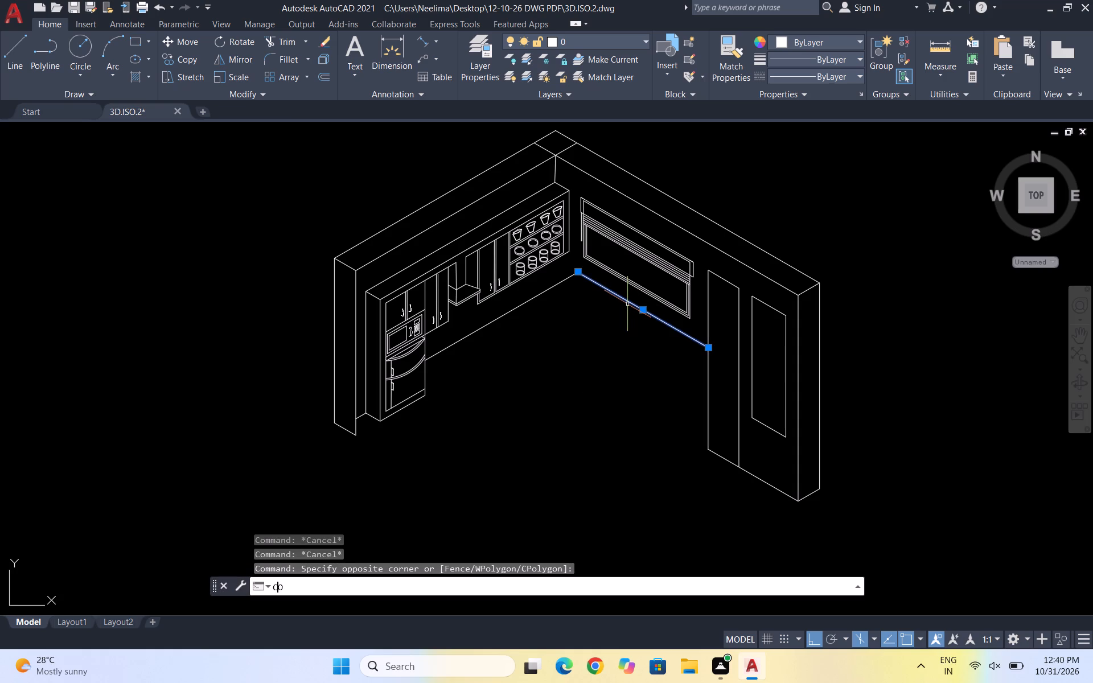
pyautogui.press('Return')
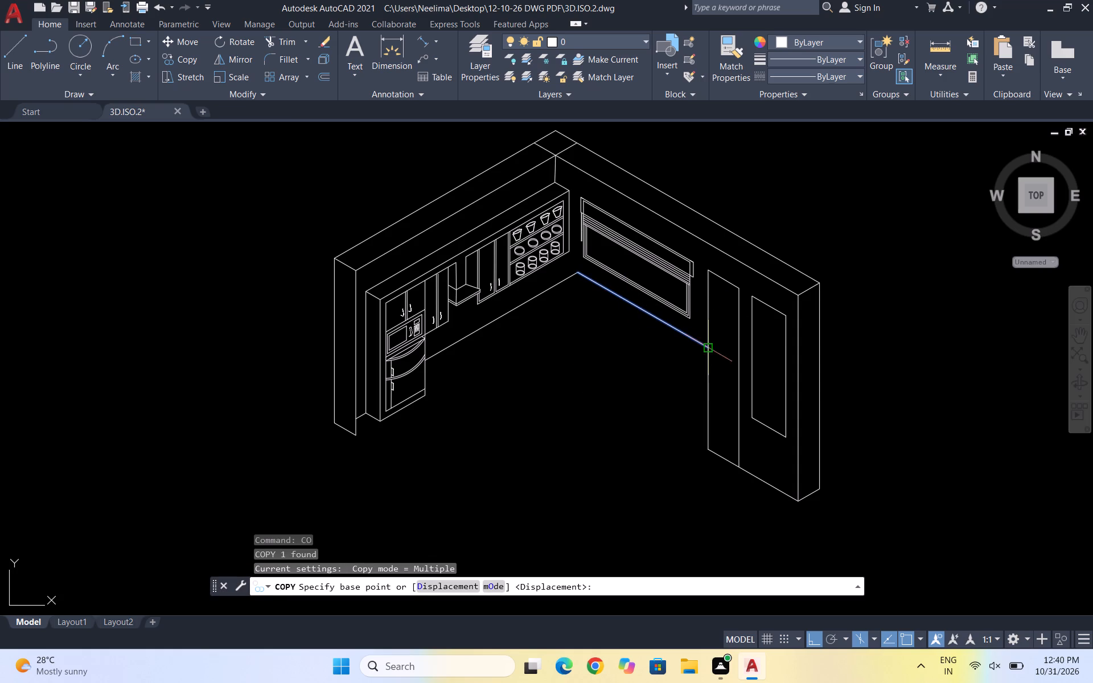
pyautogui.click(702, 349)
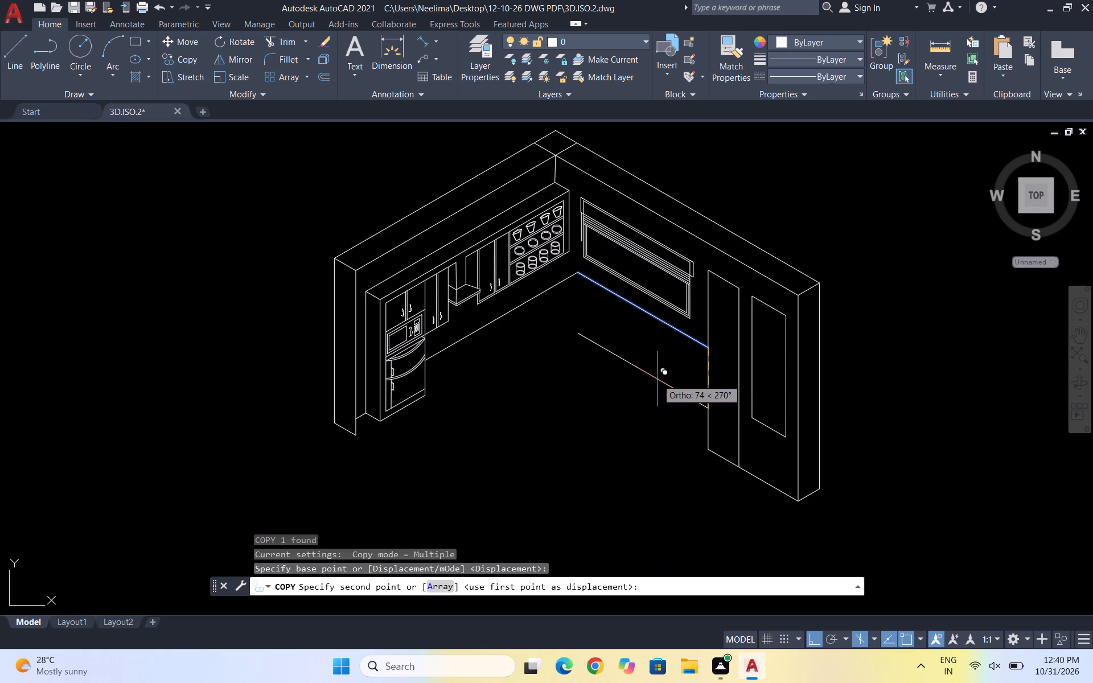
pyautogui.press('F5')
pyautogui.scroll(1, 661, 375)
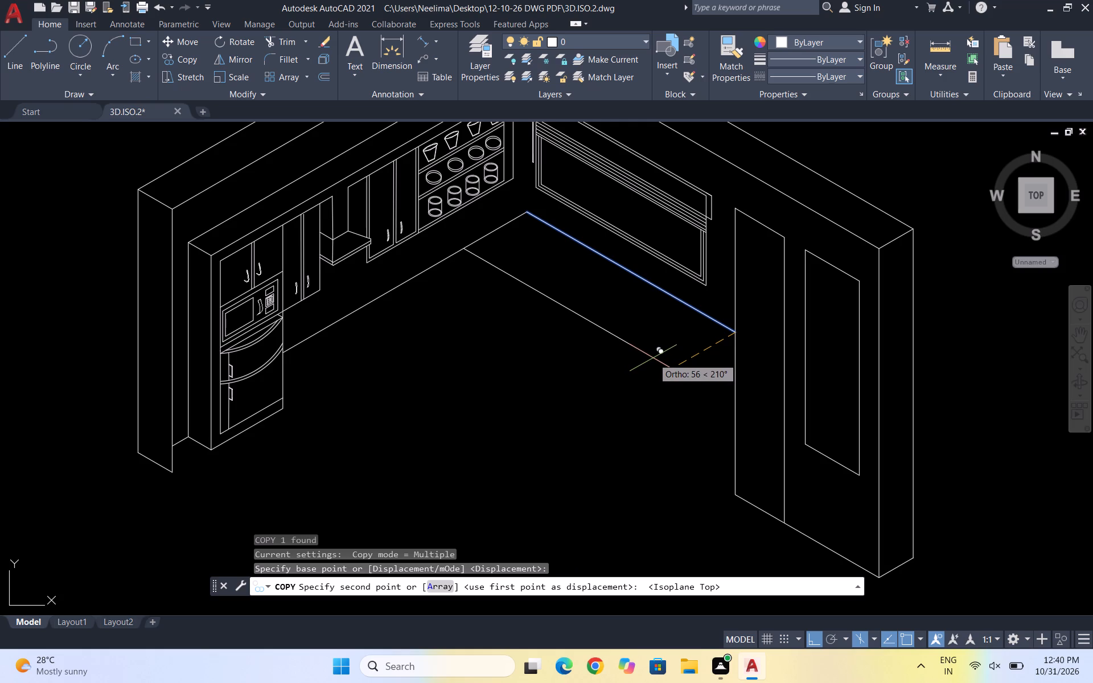
pyautogui.click(653, 358)
pyautogui.press('Escape')
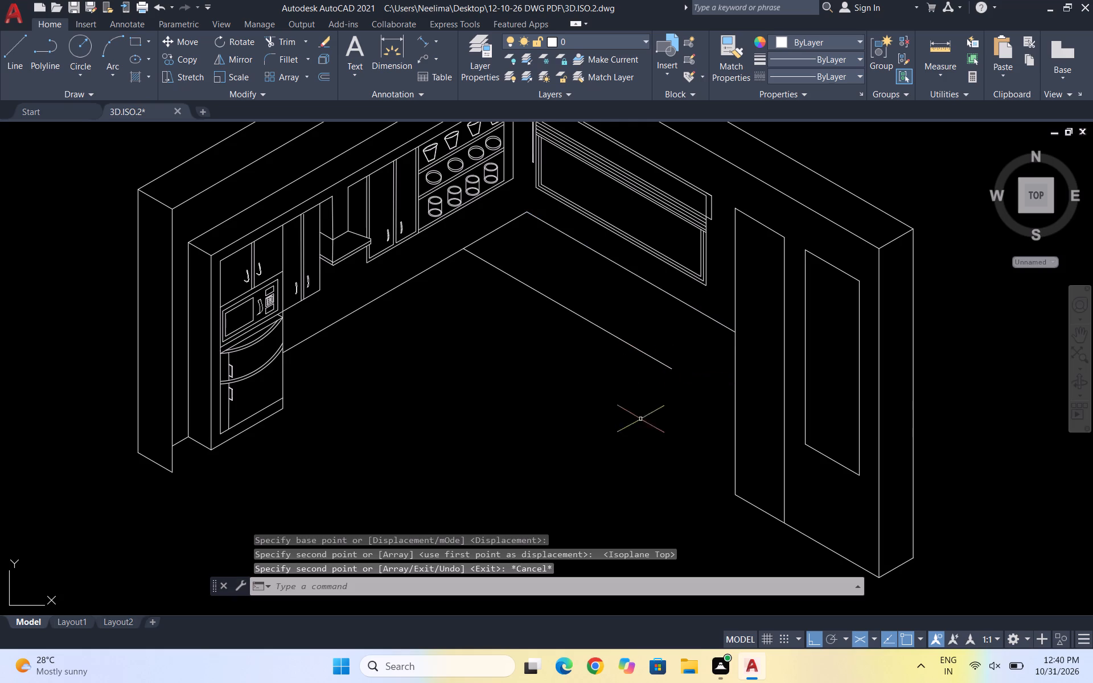
pyautogui.press('Escape')
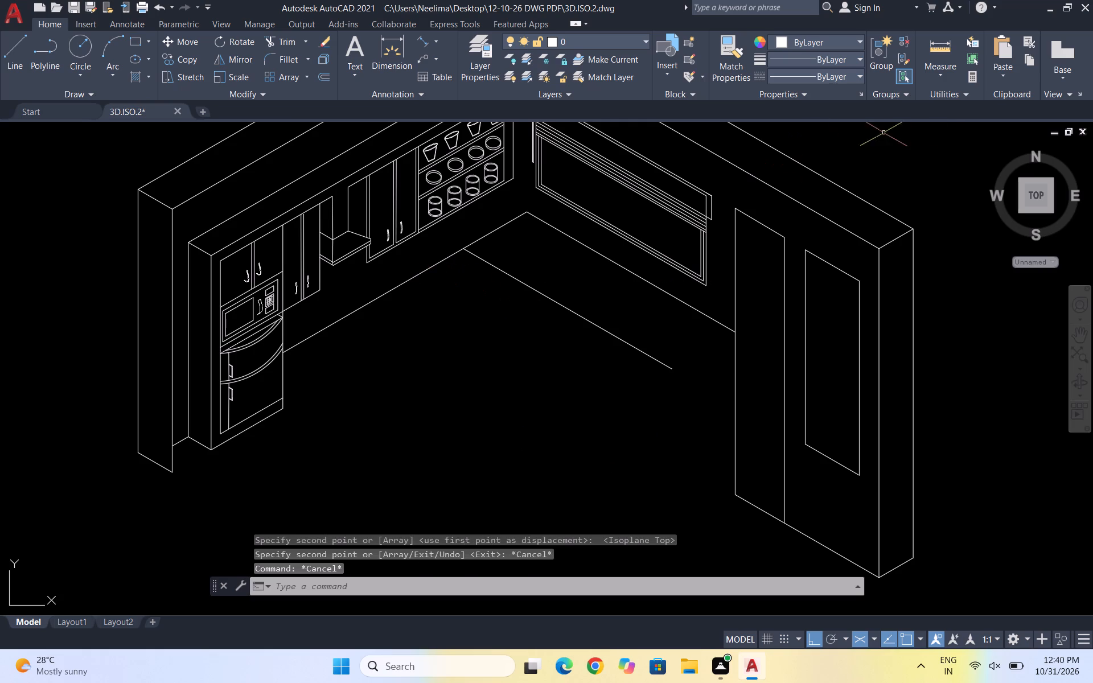
pyautogui.press('Escape')
# Measure the distance between the near ends of the line below the window and its copy.
pyautogui.click(932, 75)
pyautogui.click(938, 136)
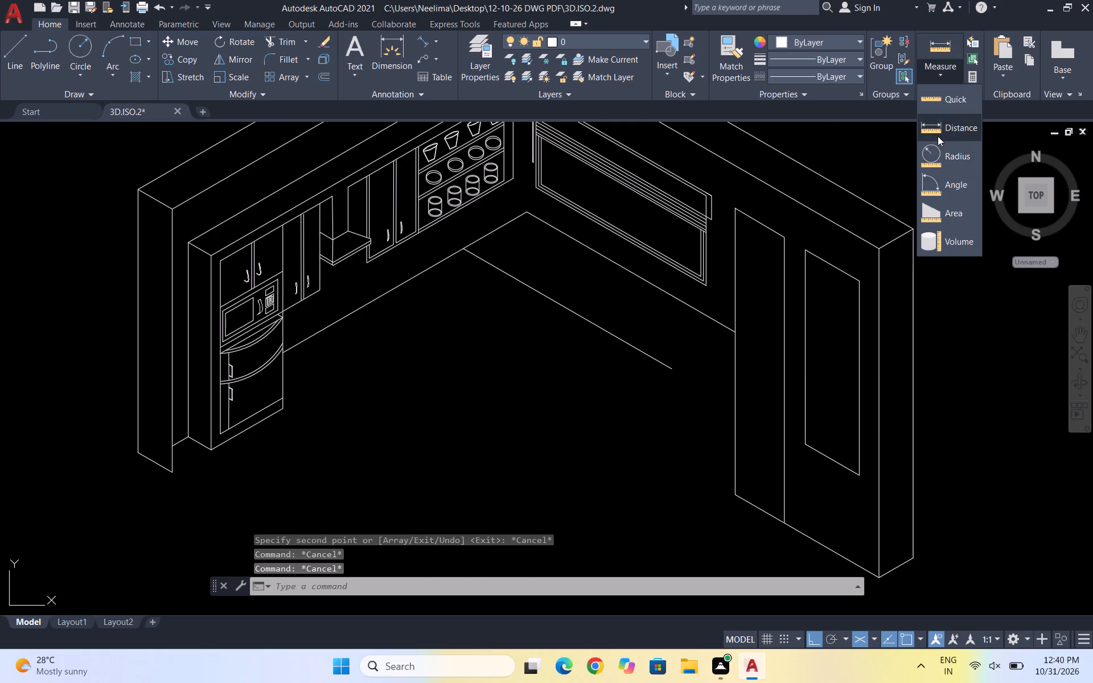
pyautogui.click(673, 369)
pyautogui.click(735, 334)
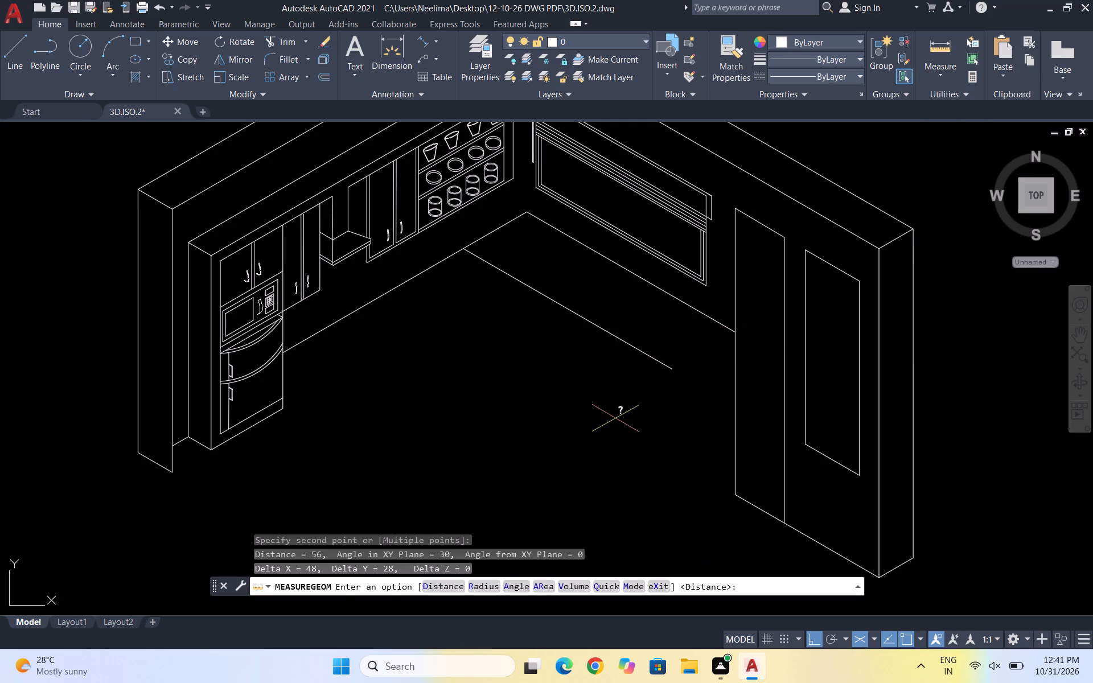
pyautogui.press('Escape')
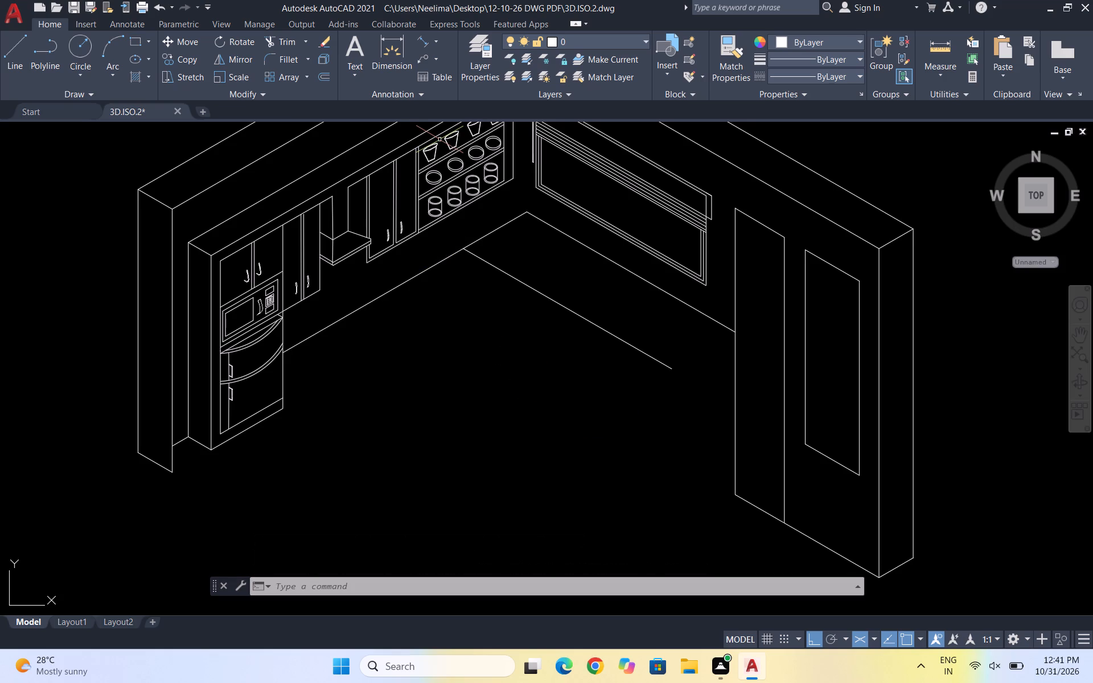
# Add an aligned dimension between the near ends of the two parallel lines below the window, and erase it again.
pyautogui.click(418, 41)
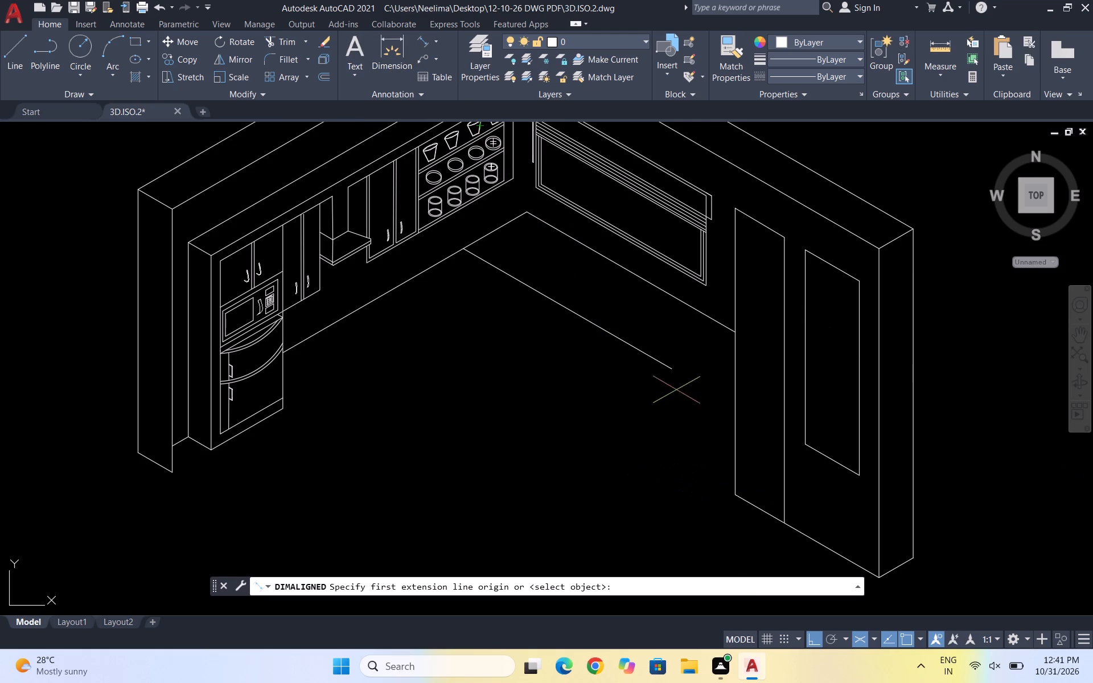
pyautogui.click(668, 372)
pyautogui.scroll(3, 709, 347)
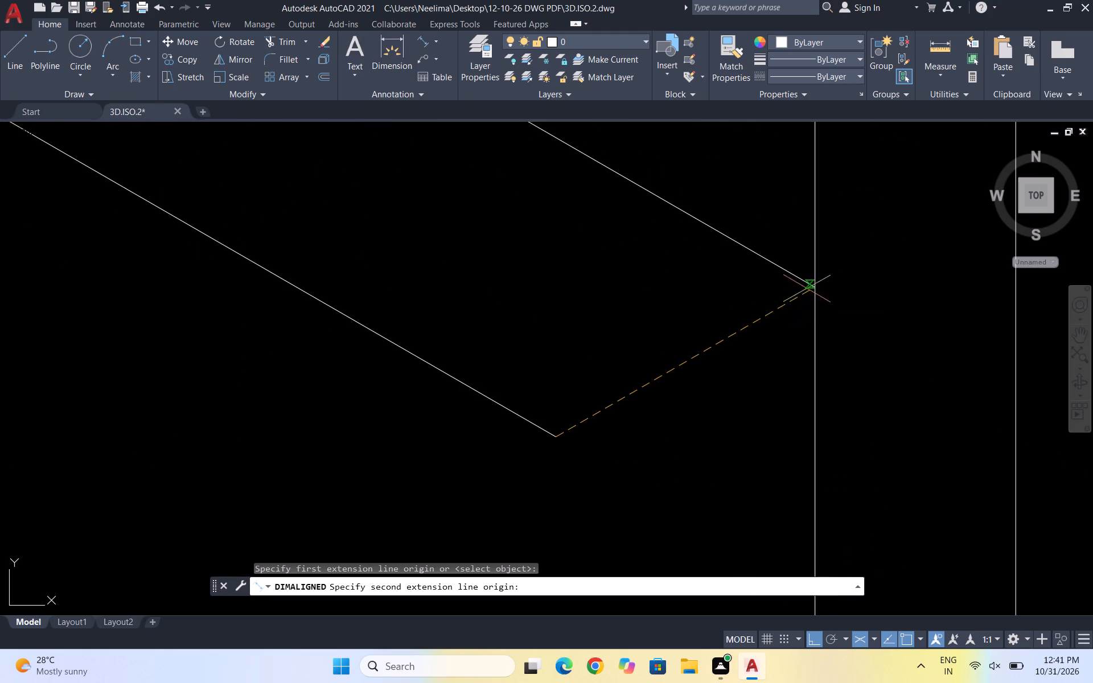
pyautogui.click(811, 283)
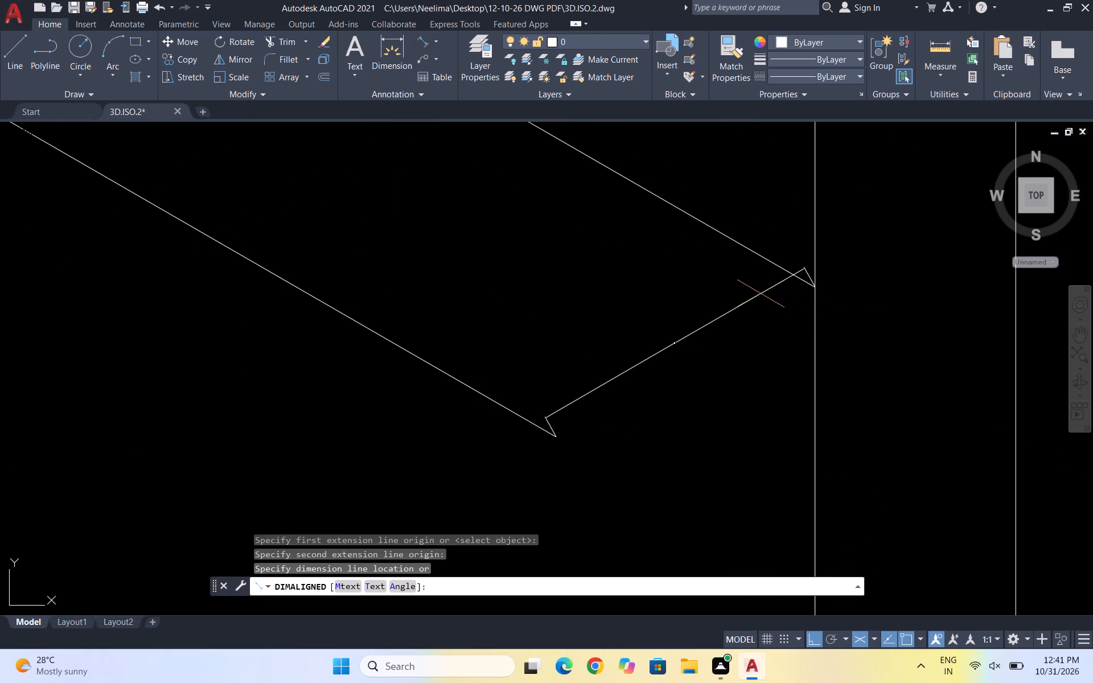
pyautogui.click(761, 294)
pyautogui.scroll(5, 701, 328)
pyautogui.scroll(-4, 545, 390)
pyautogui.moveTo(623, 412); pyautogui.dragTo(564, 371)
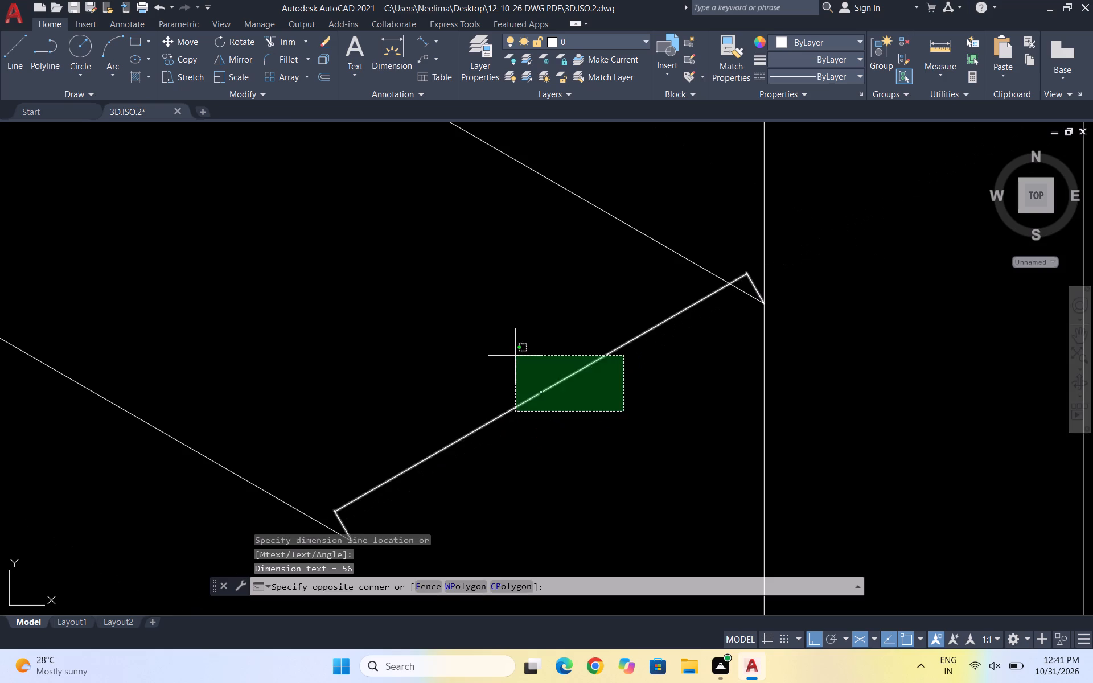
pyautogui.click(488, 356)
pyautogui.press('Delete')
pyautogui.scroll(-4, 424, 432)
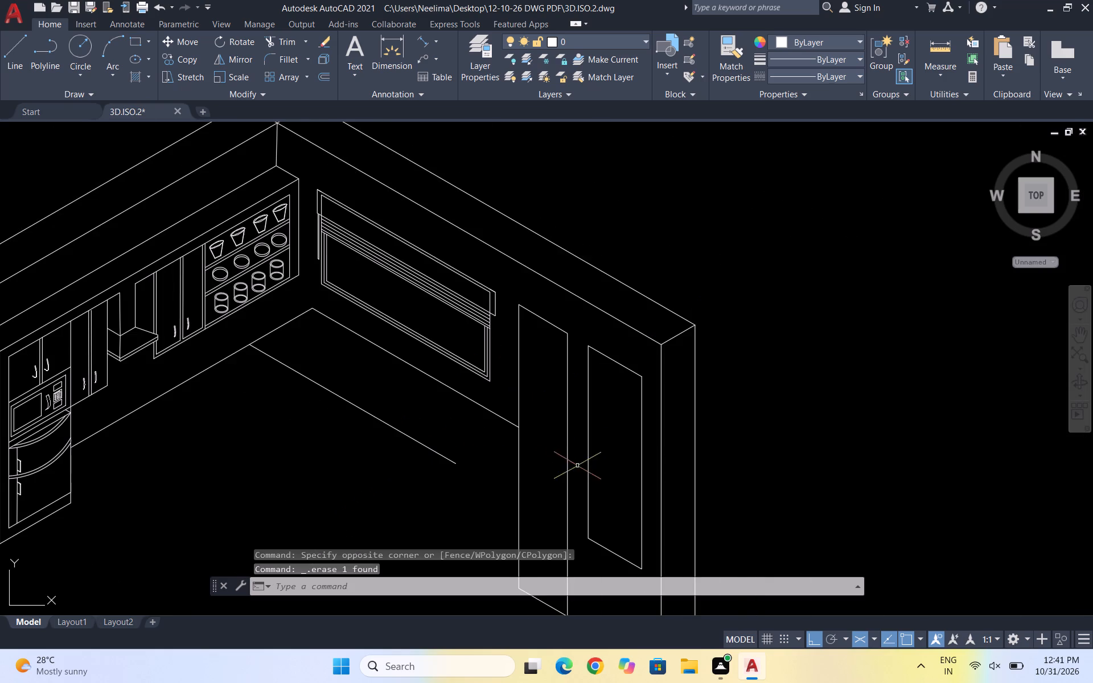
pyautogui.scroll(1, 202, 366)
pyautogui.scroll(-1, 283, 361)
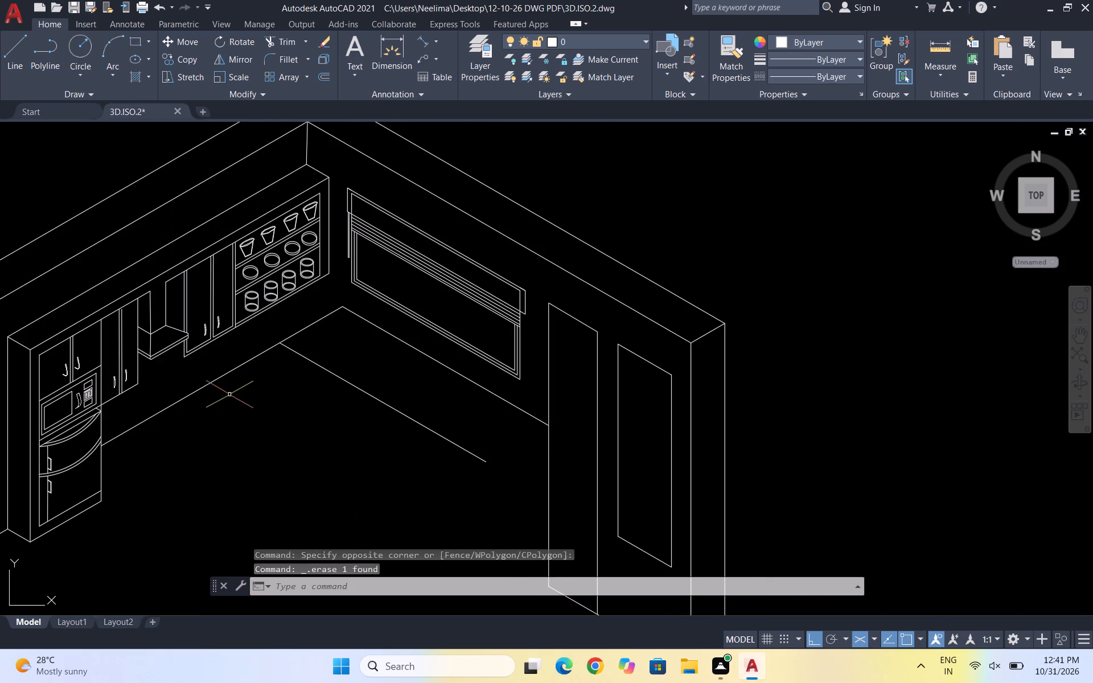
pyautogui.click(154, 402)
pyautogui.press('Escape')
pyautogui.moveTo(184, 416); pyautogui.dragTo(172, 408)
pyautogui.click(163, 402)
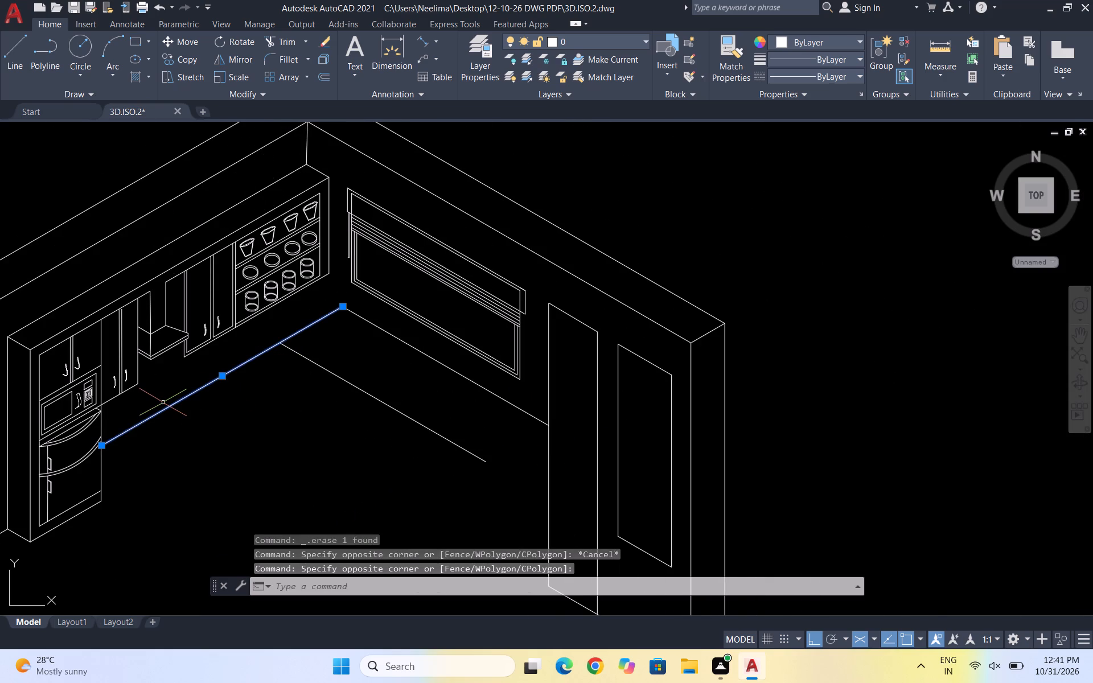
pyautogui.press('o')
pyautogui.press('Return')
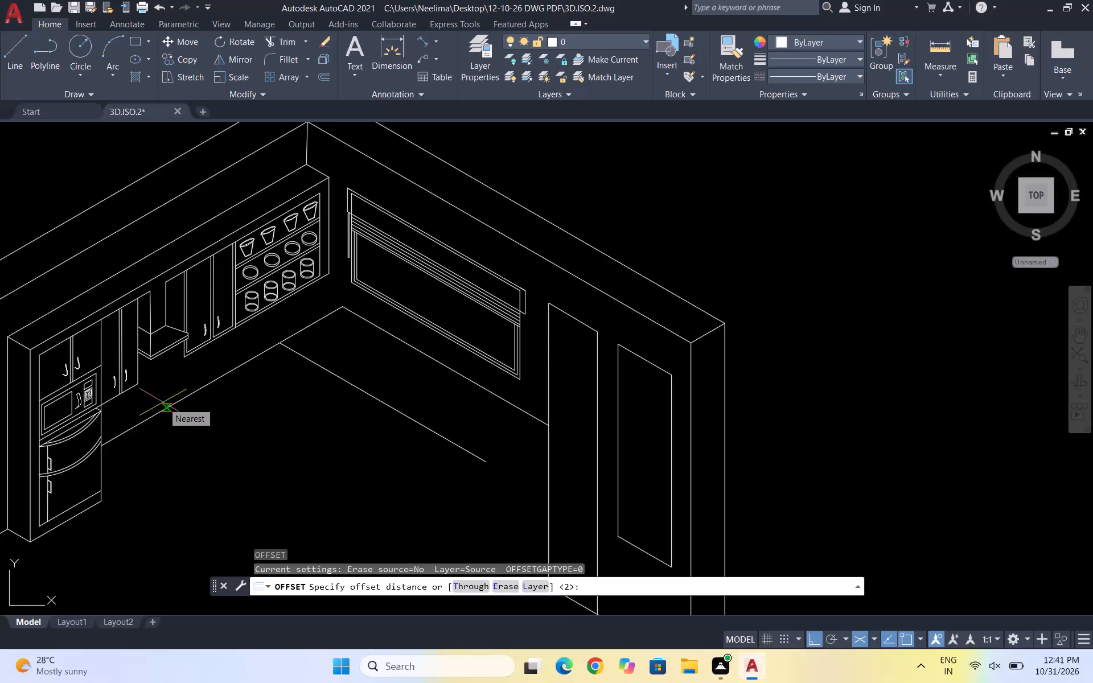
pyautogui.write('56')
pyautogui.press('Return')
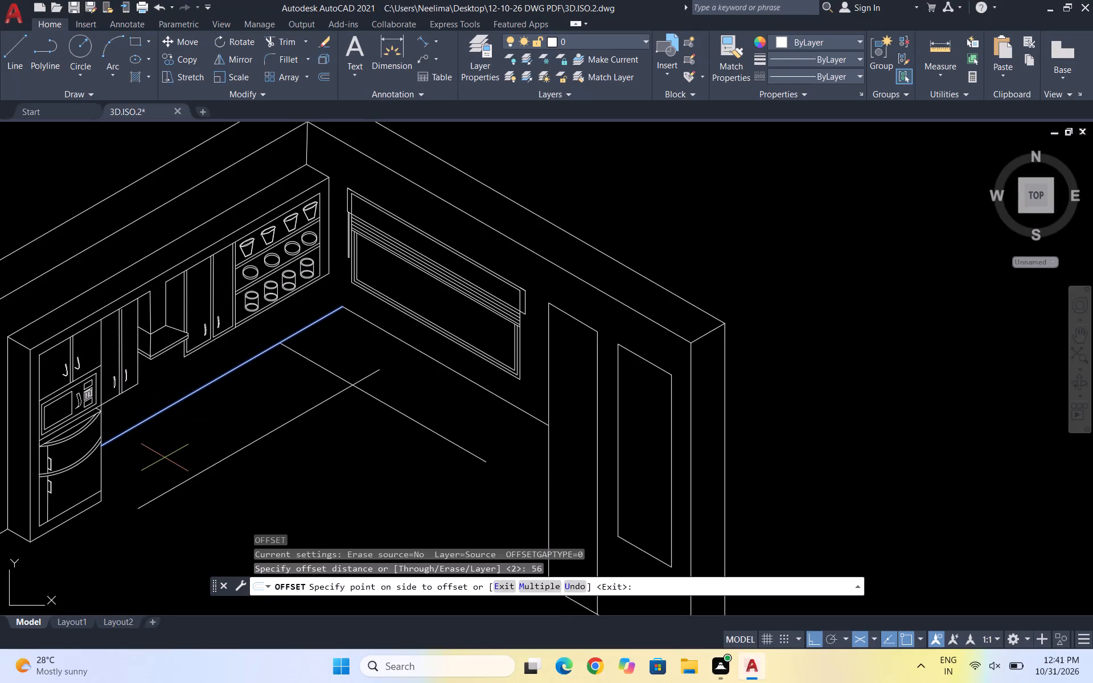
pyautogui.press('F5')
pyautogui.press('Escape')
# Copy the line below the cabinets 56 units straight down from its end on the refrigerator's side edge.
pyautogui.moveTo(165, 459); pyautogui.dragTo(158, 429)
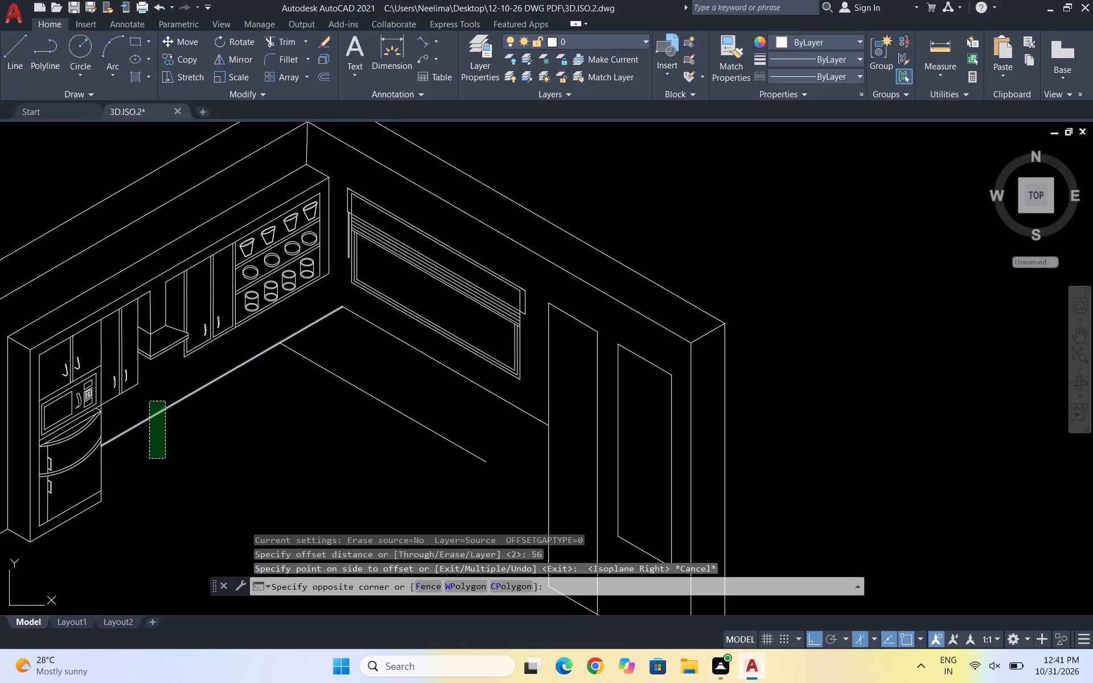
pyautogui.click(149, 401)
pyautogui.write('CO')
pyautogui.press('Return')
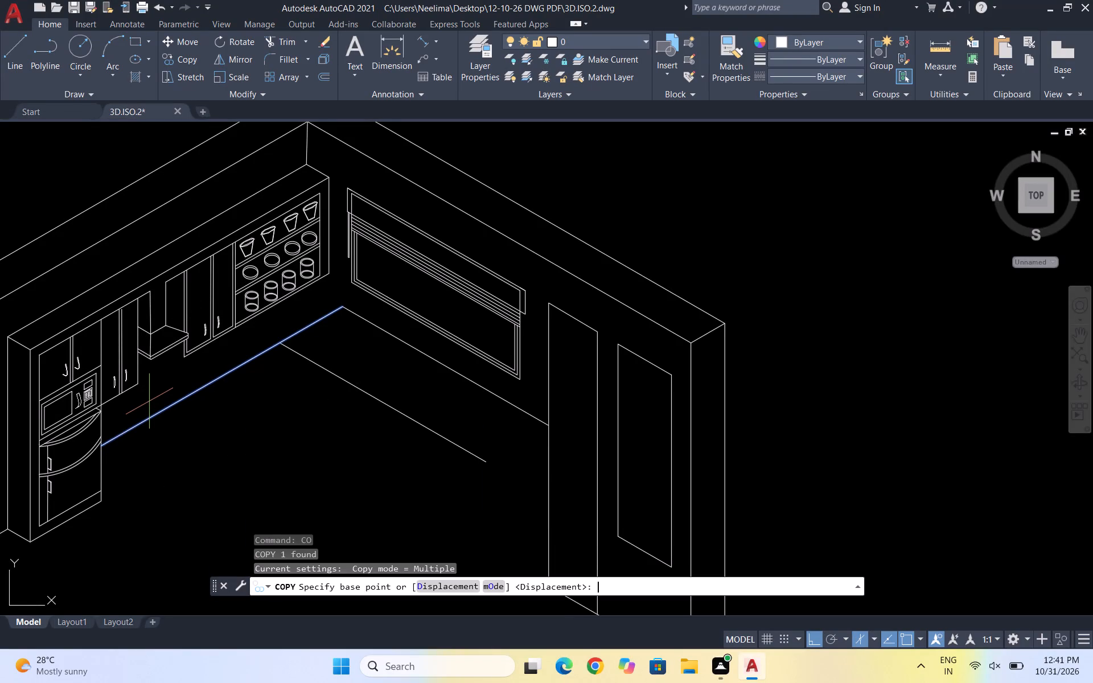
pyautogui.scroll(5, 94, 438)
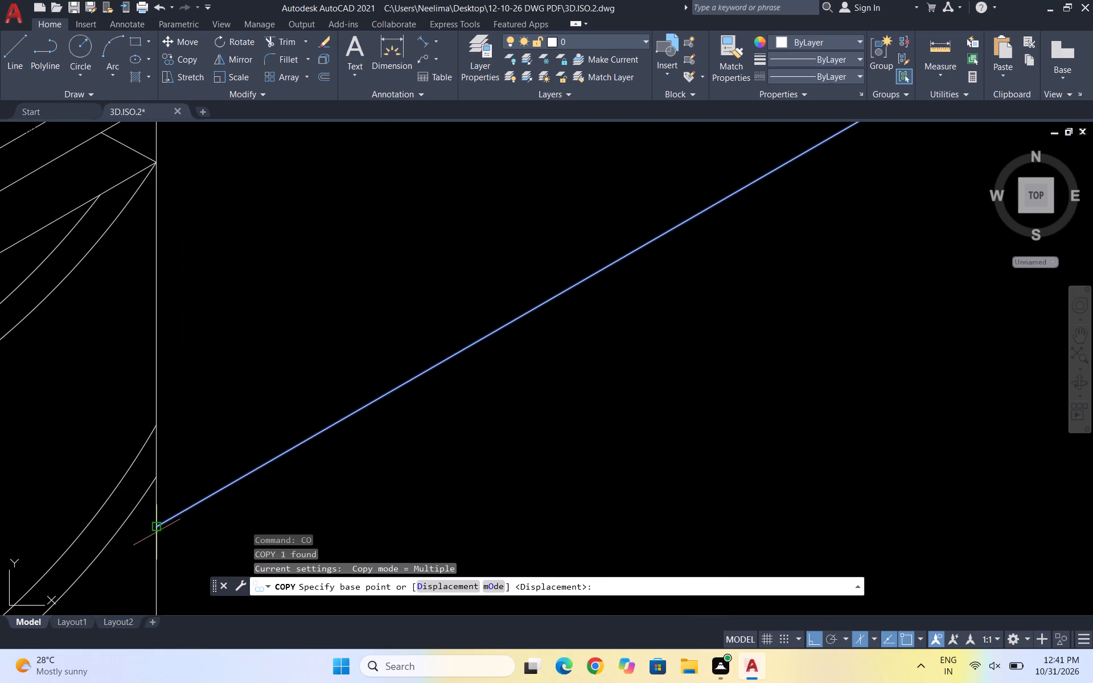
pyautogui.click(154, 531)
pyautogui.scroll(-3, 143, 503)
pyautogui.scroll(-2, 213, 609)
pyautogui.scroll(-3, 243, 502)
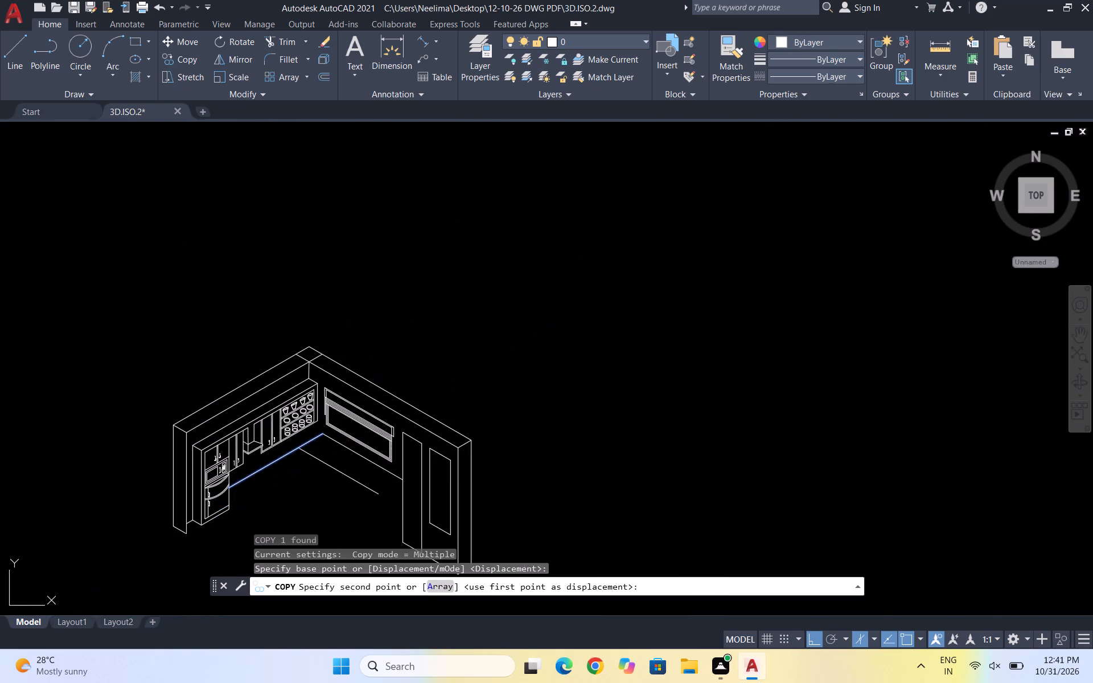
pyautogui.scroll(3, 258, 501)
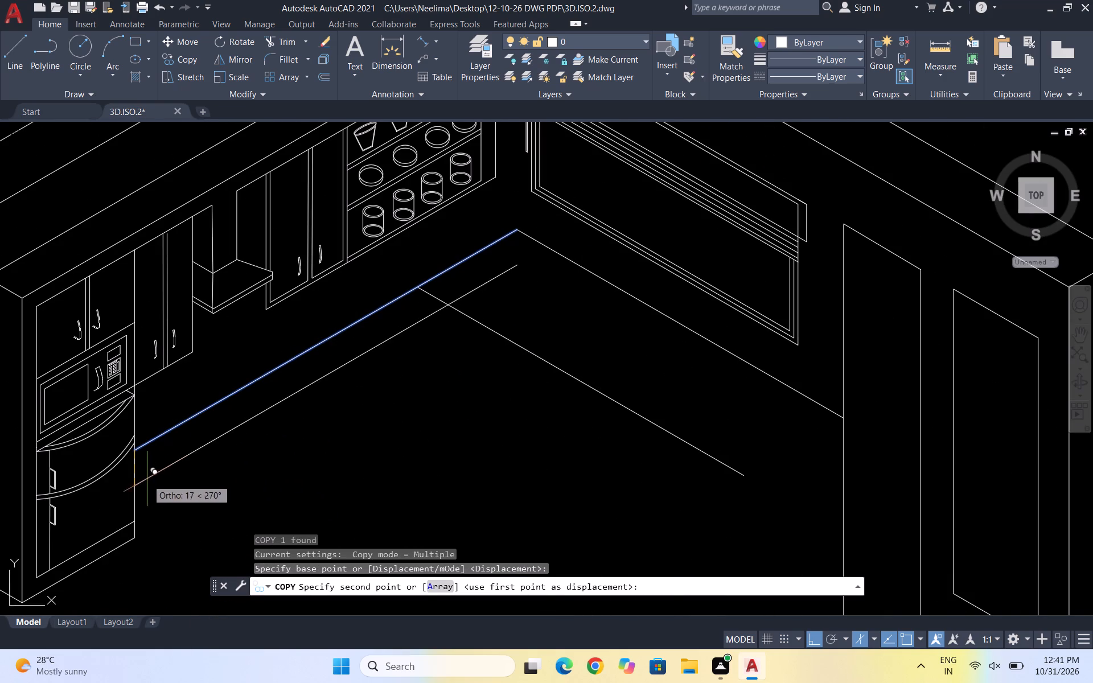
pyautogui.write('56')
pyautogui.press('Return')
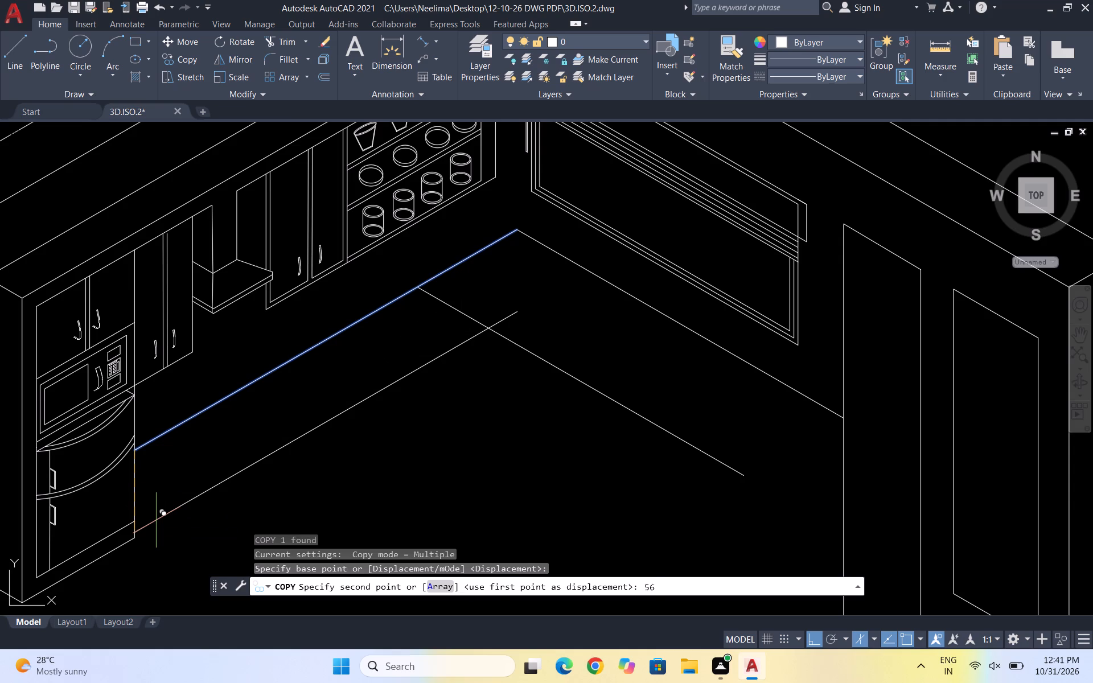
pyautogui.press('Escape')
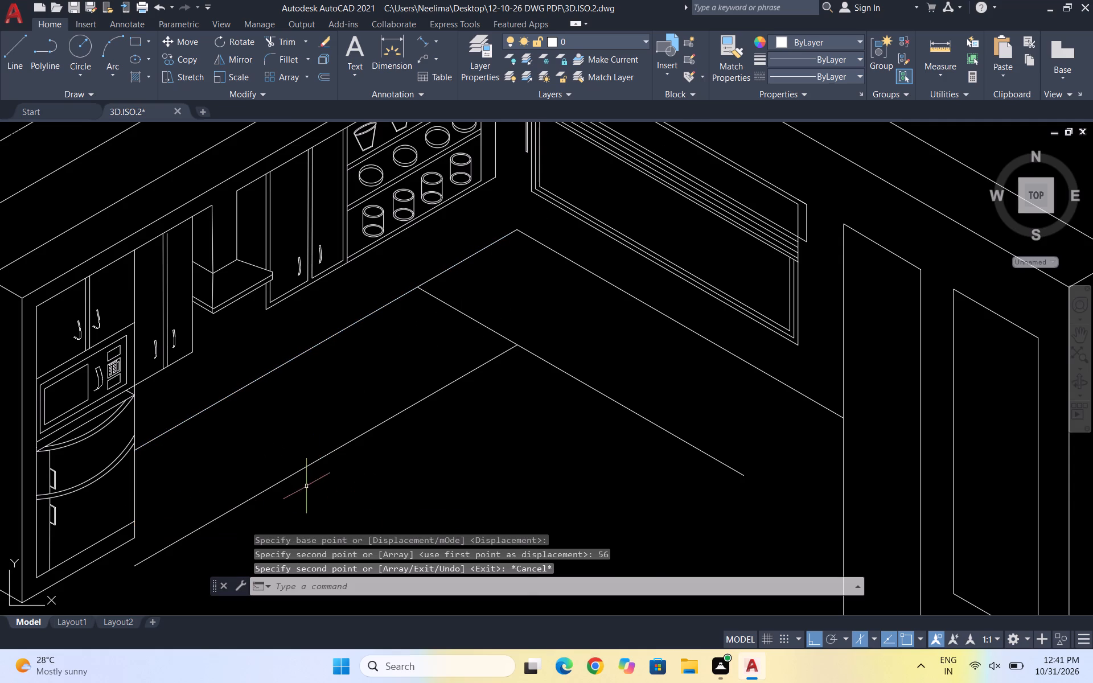
# Move the line below the cabinets and its lower copy together a short distance straight up along the refrigerator's side edge.
pyautogui.moveTo(321, 511); pyautogui.dragTo(300, 477)
pyautogui.click(239, 364)
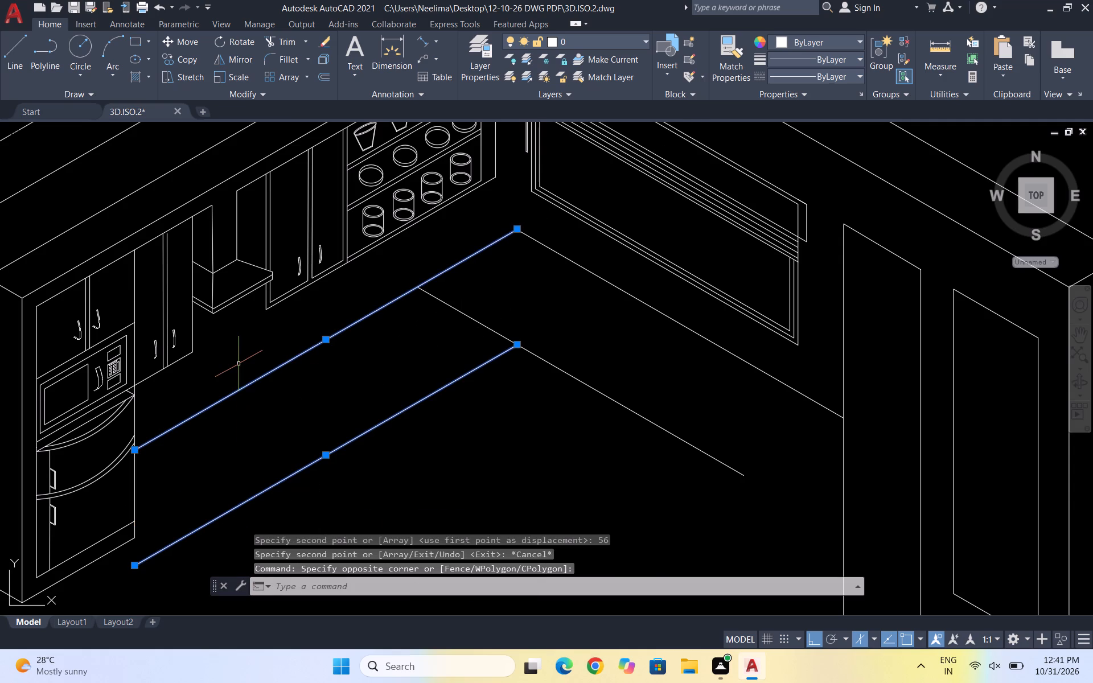
pyautogui.press('m')
pyautogui.press('Return')
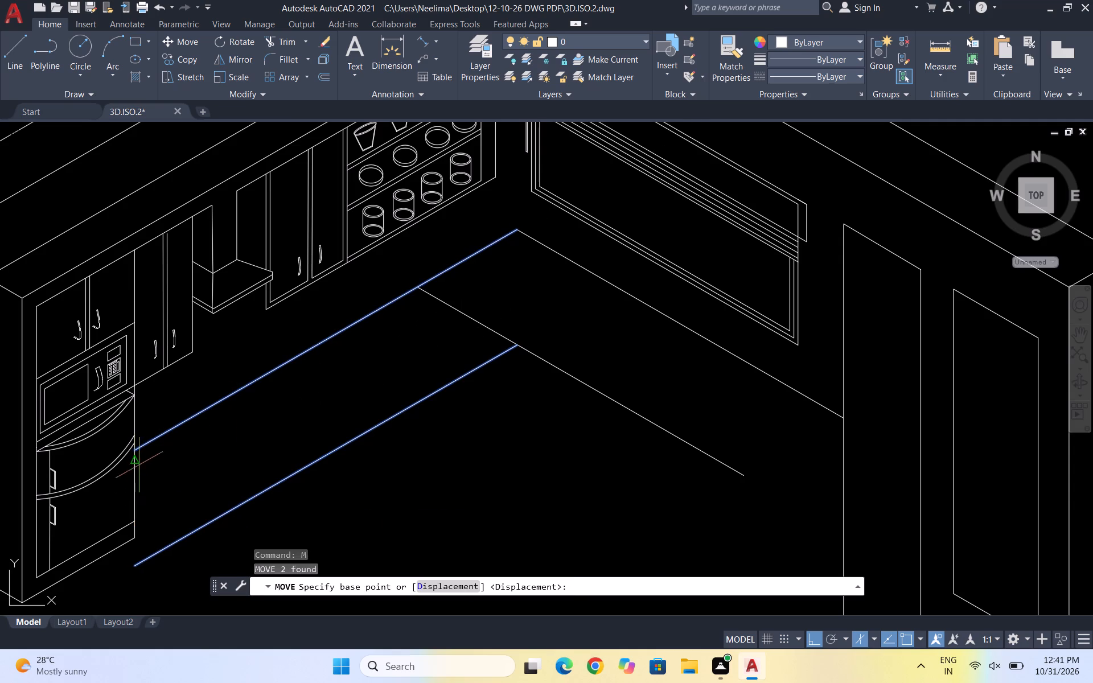
pyautogui.click(135, 448)
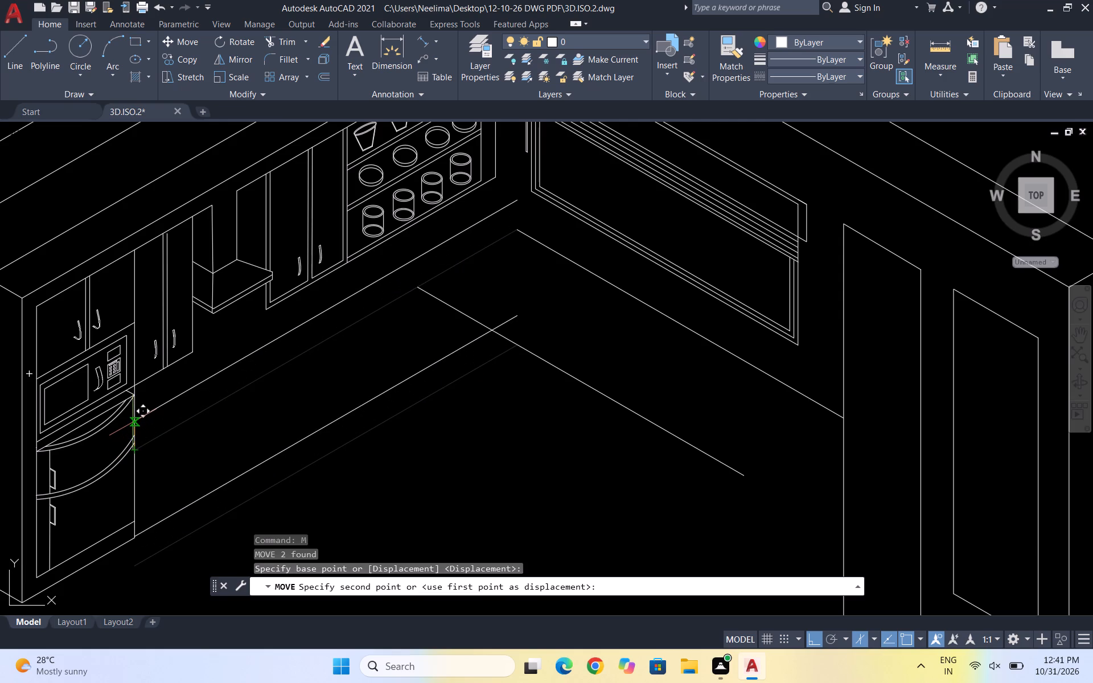
pyautogui.click(133, 422)
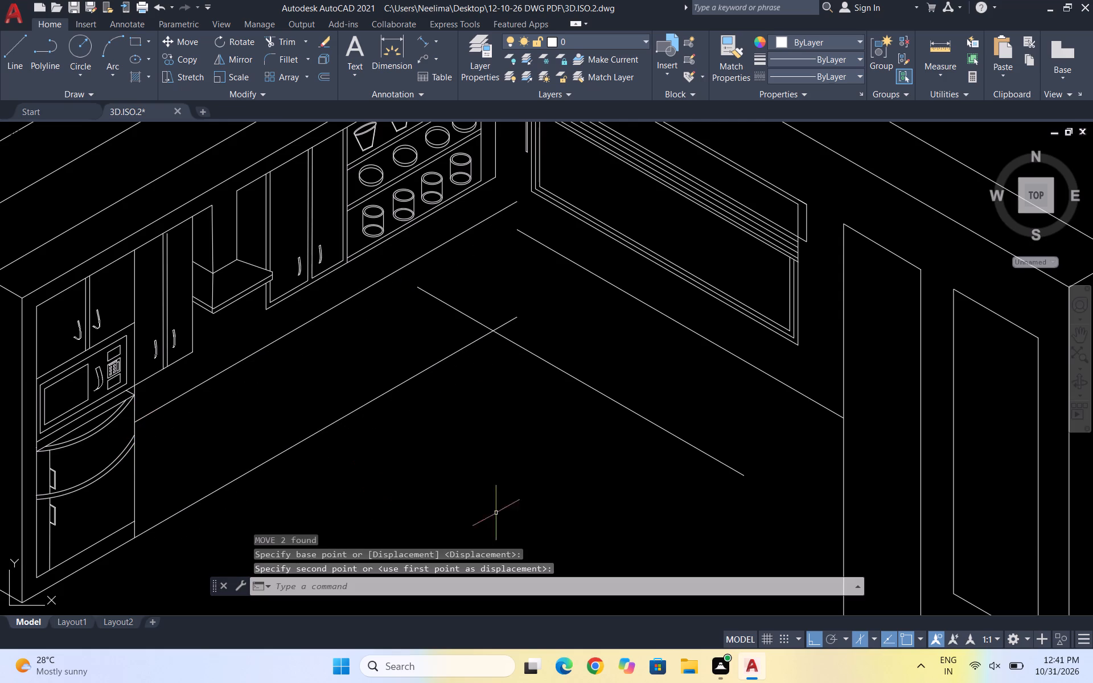
pyautogui.press('Escape')
pyautogui.press('Escape')
pyautogui.press('Escape')
pyautogui.press('Escape')
pyautogui.press('Escape')
pyautogui.press('Escape')
pyautogui.press('Escape')
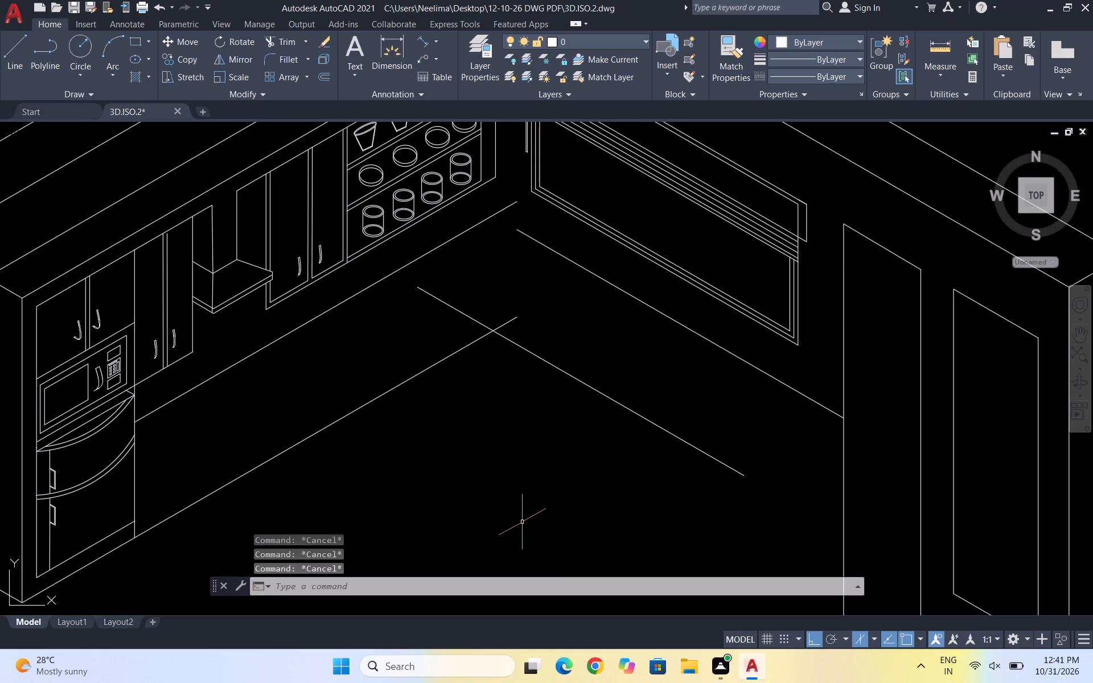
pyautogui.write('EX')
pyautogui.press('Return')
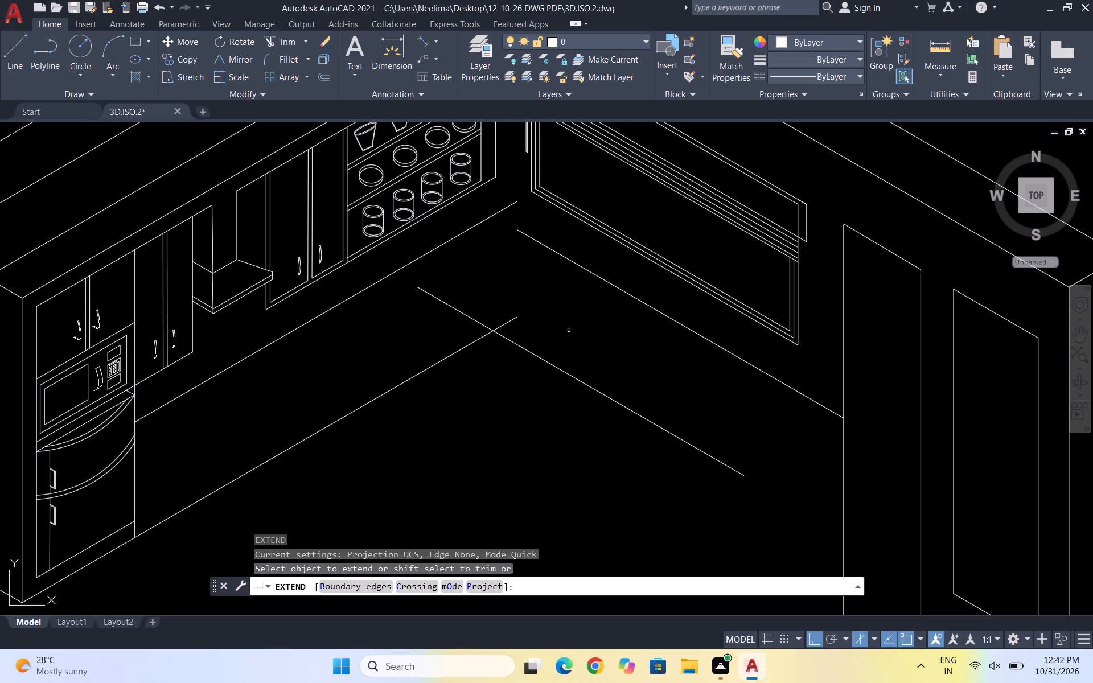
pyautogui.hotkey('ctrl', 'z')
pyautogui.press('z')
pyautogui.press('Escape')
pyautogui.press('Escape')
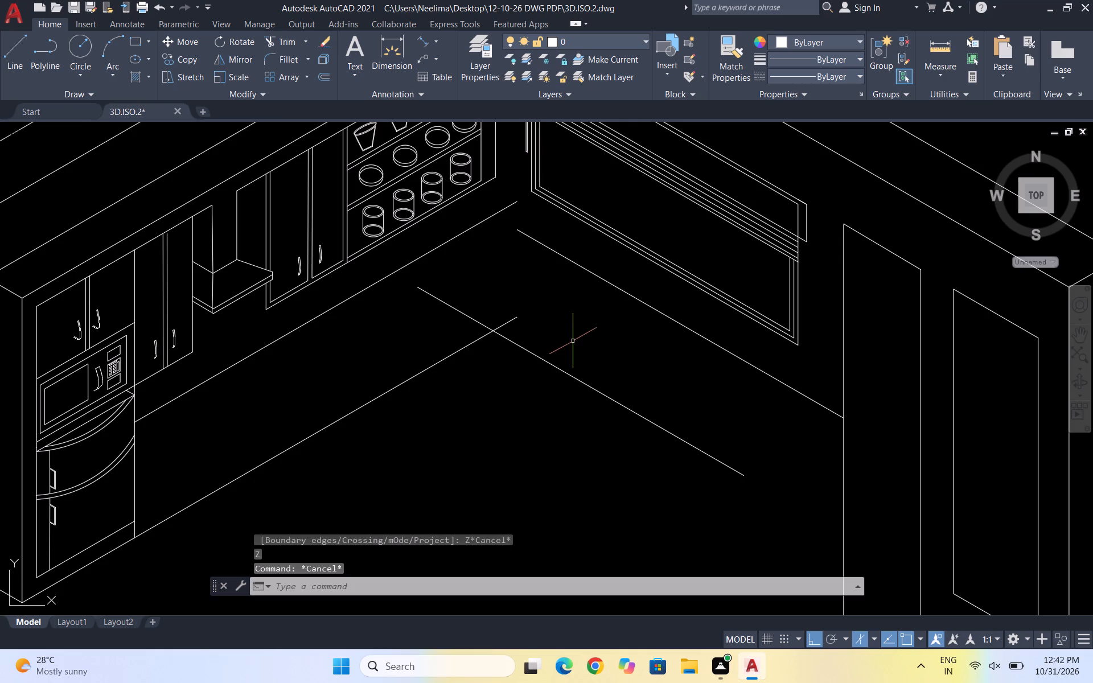
# Undo the last extension and the last move of the two parallel lines below the wall cabinets.
pyautogui.hotkey('ctrl', 'z')
pyautogui.hotkey('ctrl', 'z')
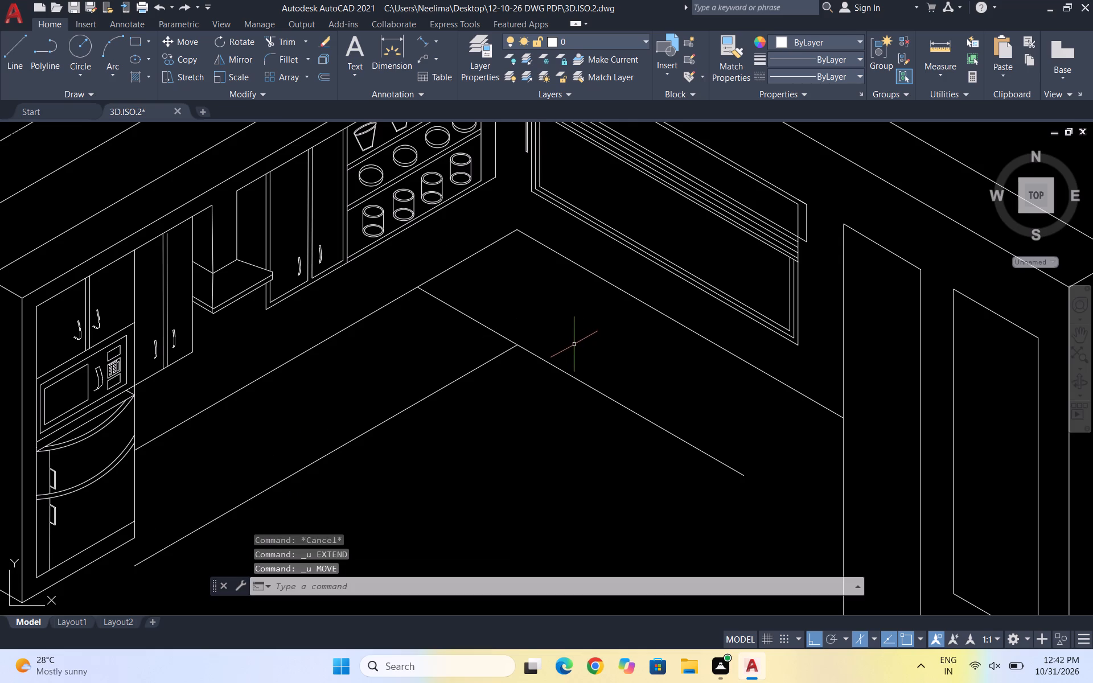
# Move both lines below the wall cabinets straight up from the lower line's end to the refrigerator's bottom corner.
pyautogui.click(469, 431)
pyautogui.click(303, 331)
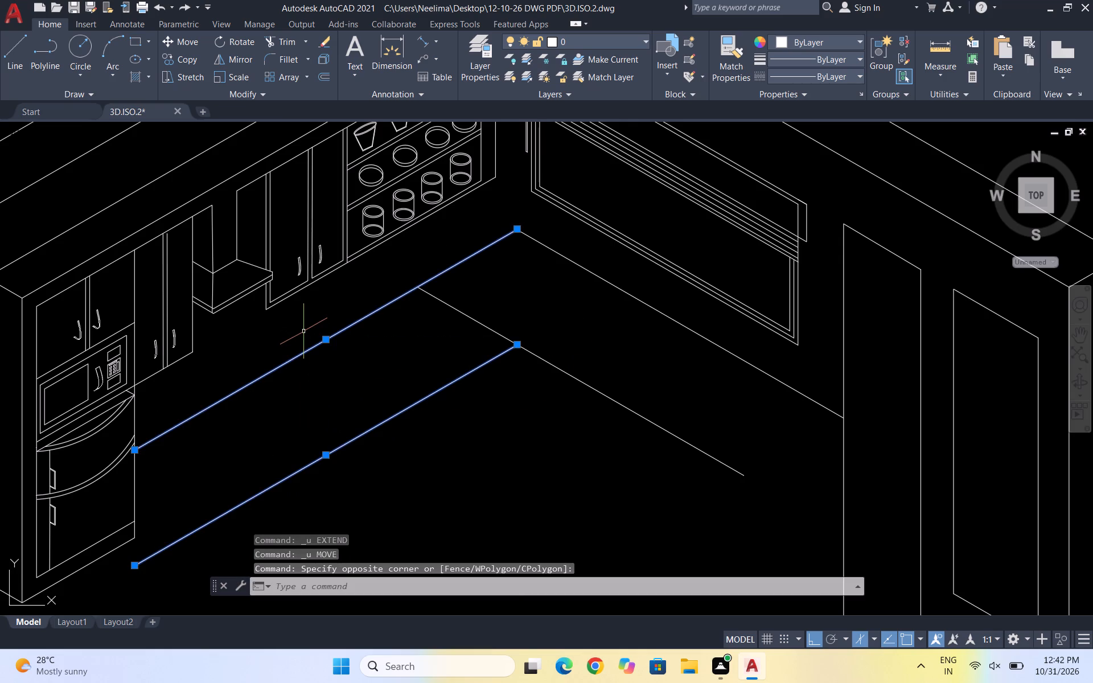
pyautogui.press('m')
pyautogui.press('Return')
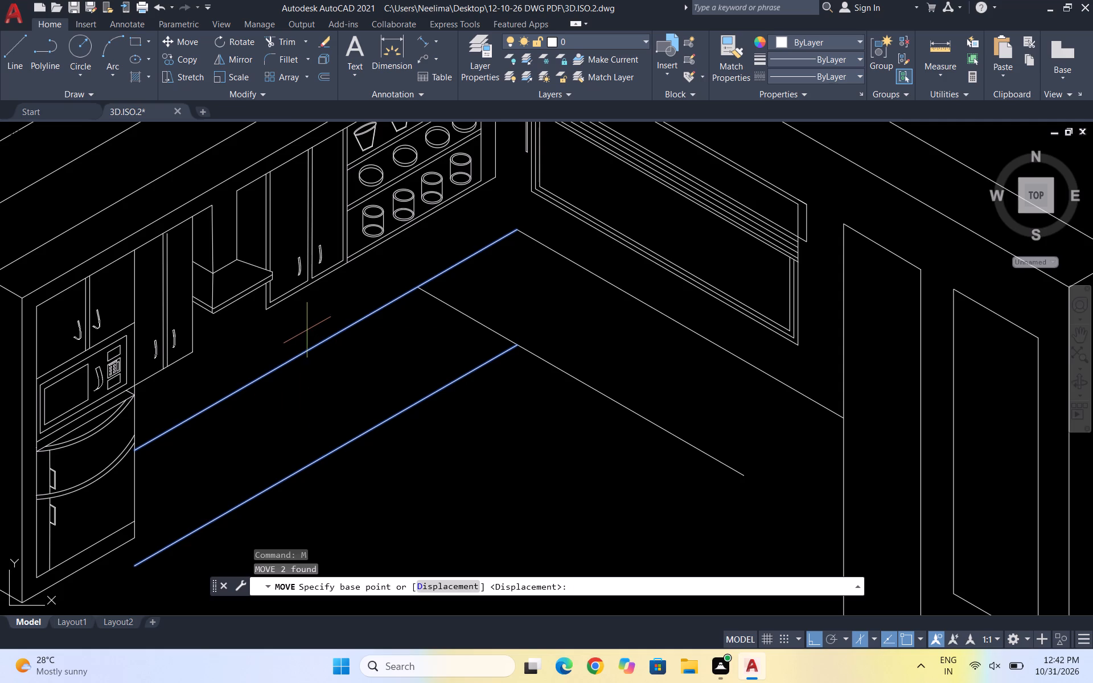
pyautogui.click(137, 566)
pyautogui.click(134, 541)
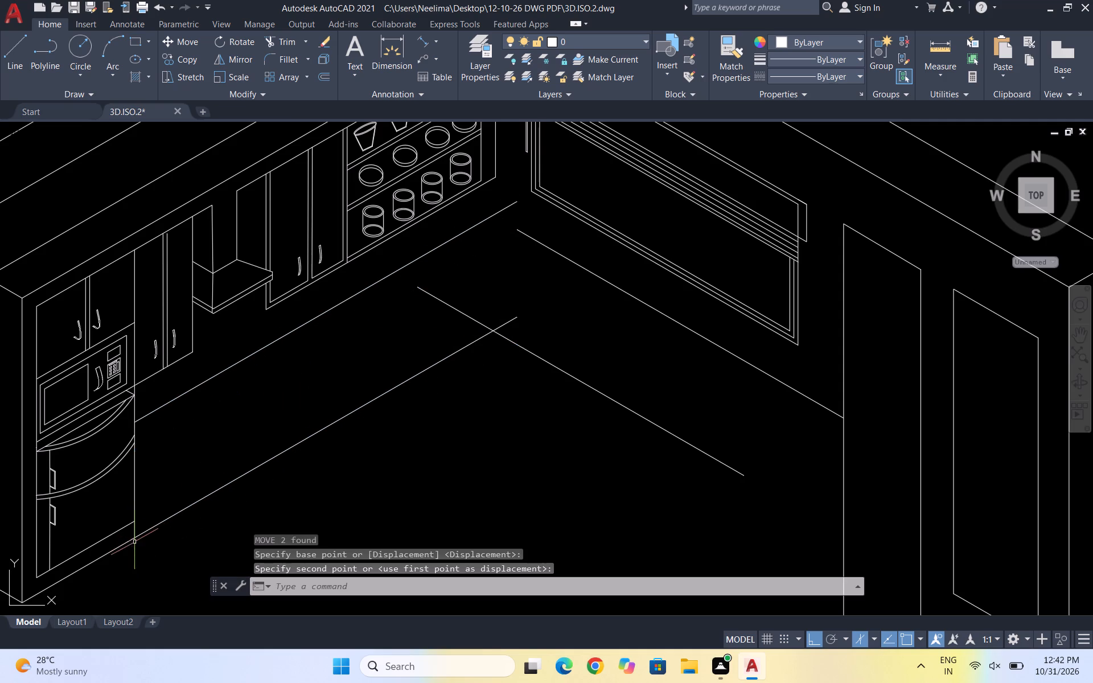
pyautogui.press('Escape')
pyautogui.press('Escape')
pyautogui.press('Escape')
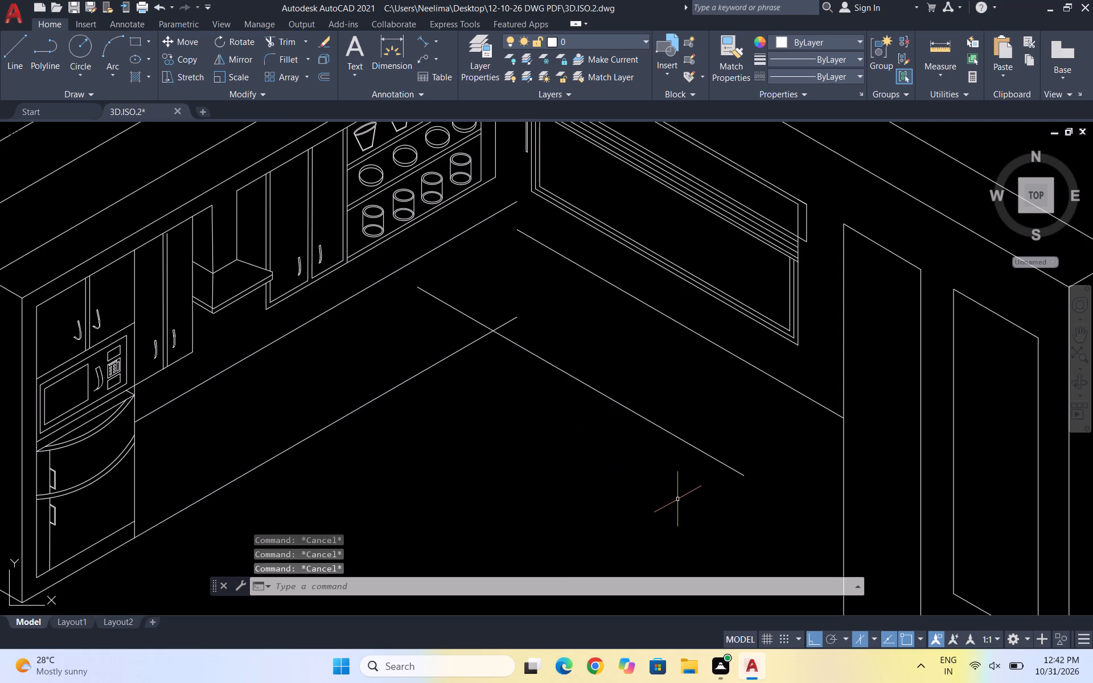
# Extend the paired lines below the cabinets and the window to meet each other and the tall panel's edge beside the window.
pyautogui.write('EX')
pyautogui.press('Return')
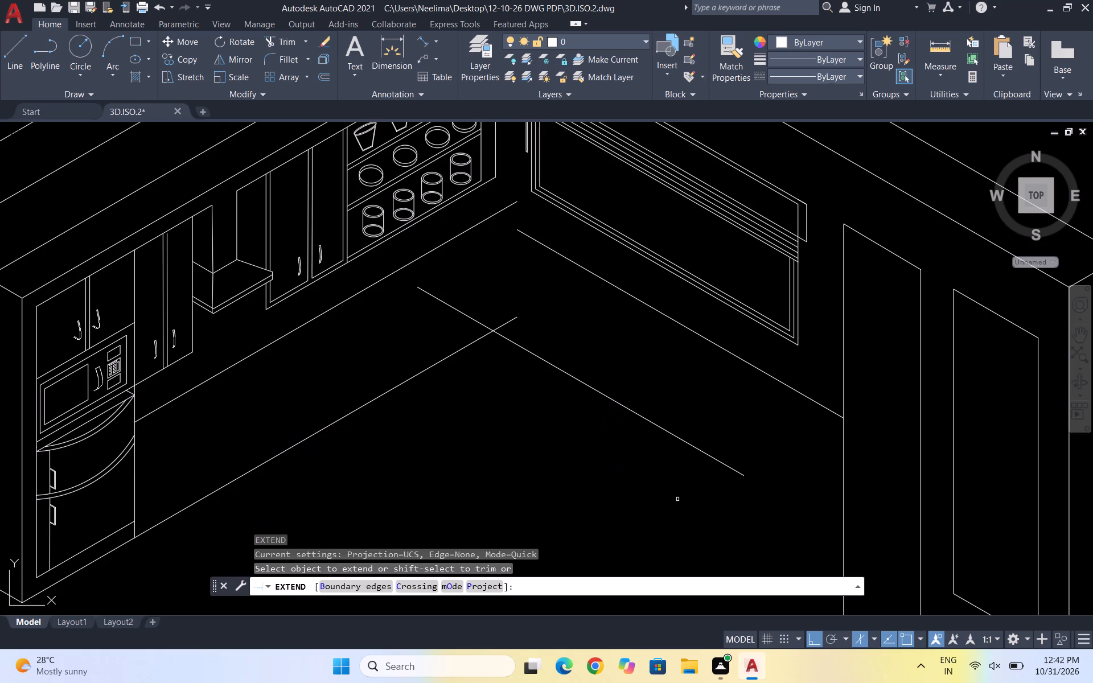
pyautogui.click(589, 272)
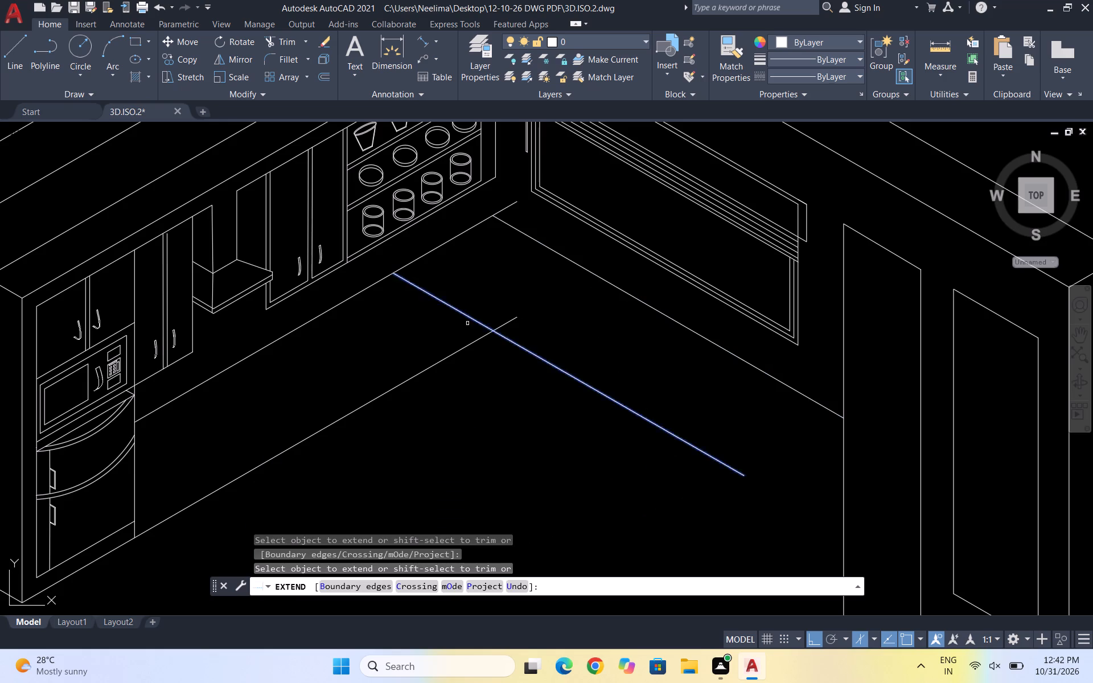
pyautogui.click(465, 316)
pyautogui.click(515, 322)
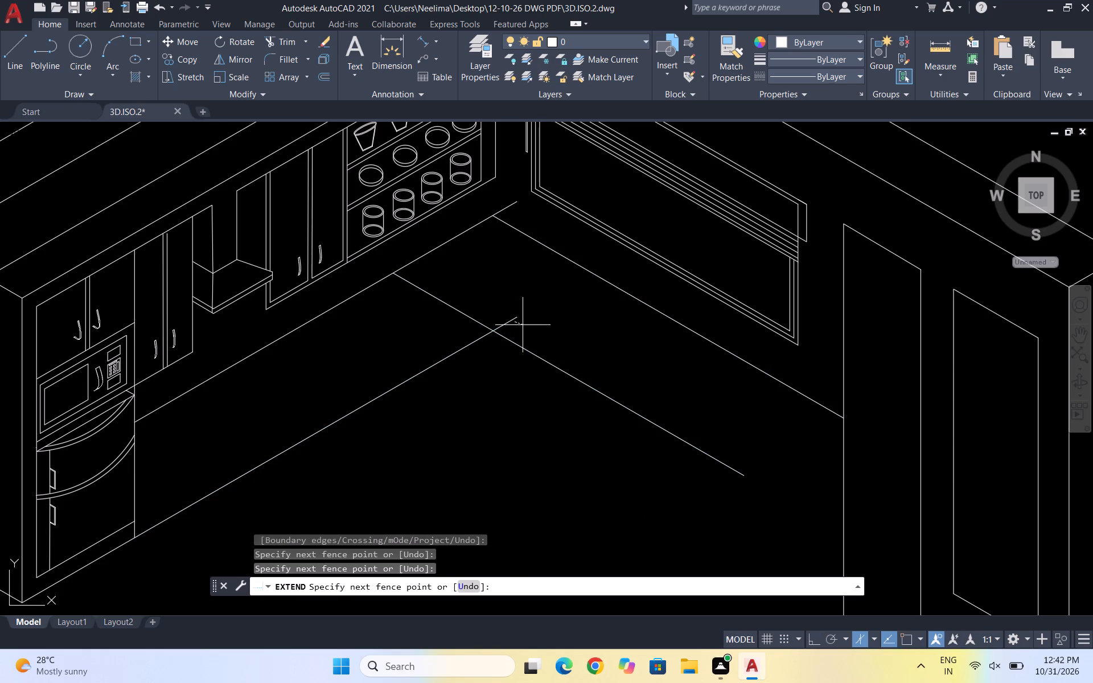
pyautogui.click(506, 318)
pyautogui.click(696, 451)
pyautogui.press('Escape')
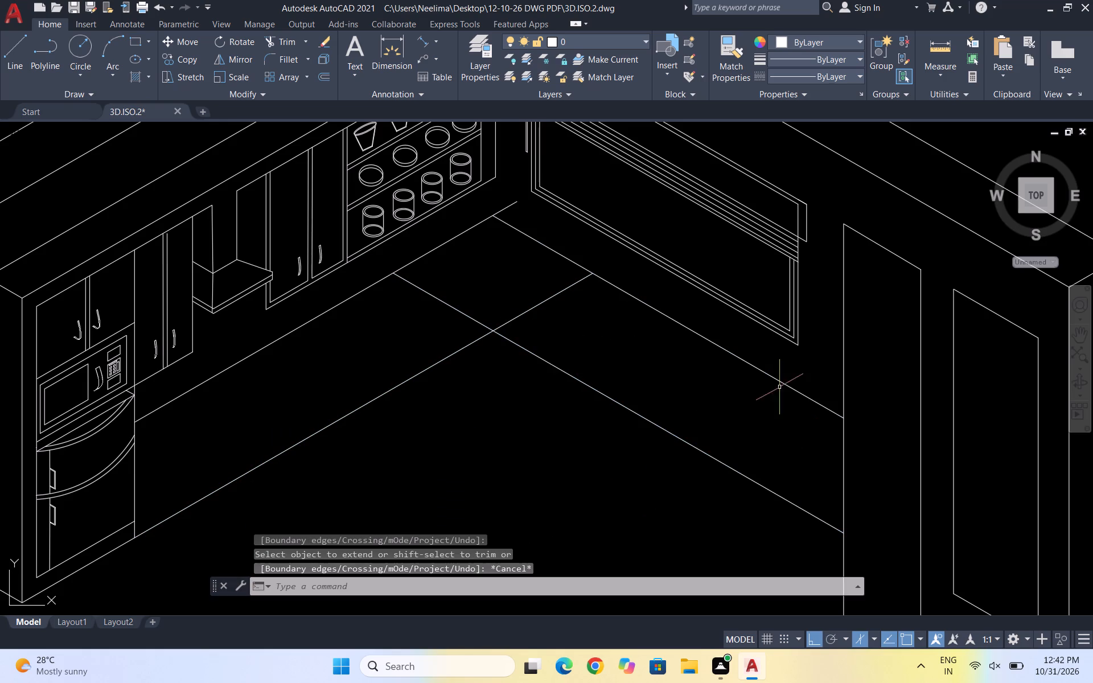
pyautogui.scroll(-2, 702, 314)
pyautogui.press('Escape')
pyautogui.press('Escape')
pyautogui.press('Escape')
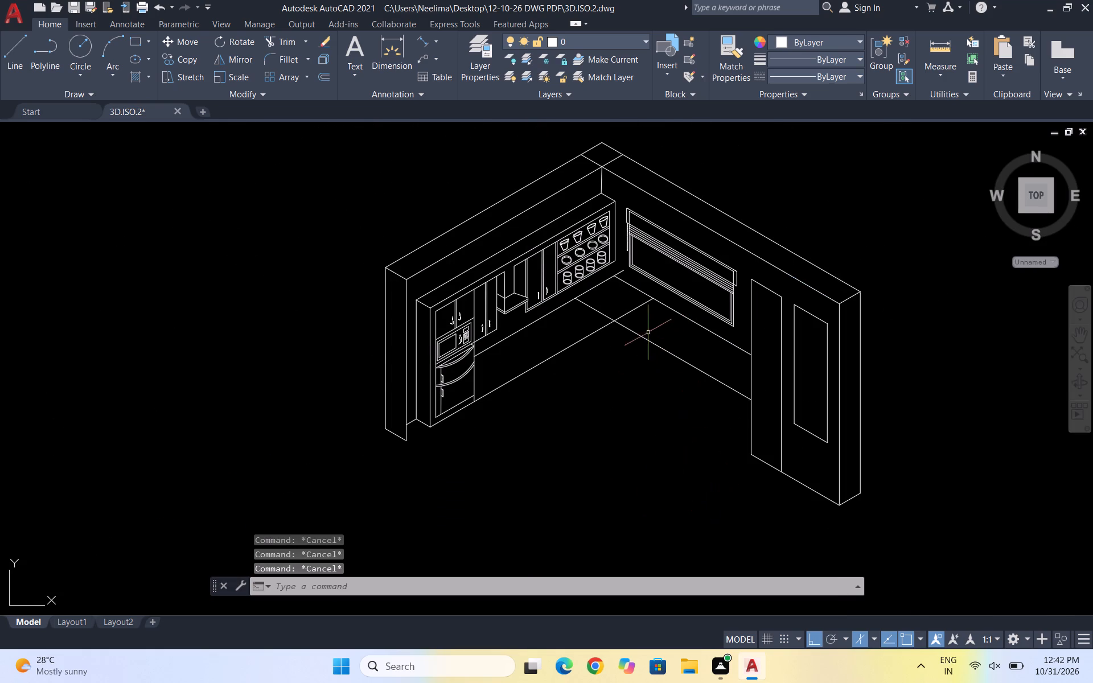
# Trim the line ends that overshoot the room corner so the upper and lower pairs each meet at a clean corner.
pyautogui.scroll(1, 621, 318)
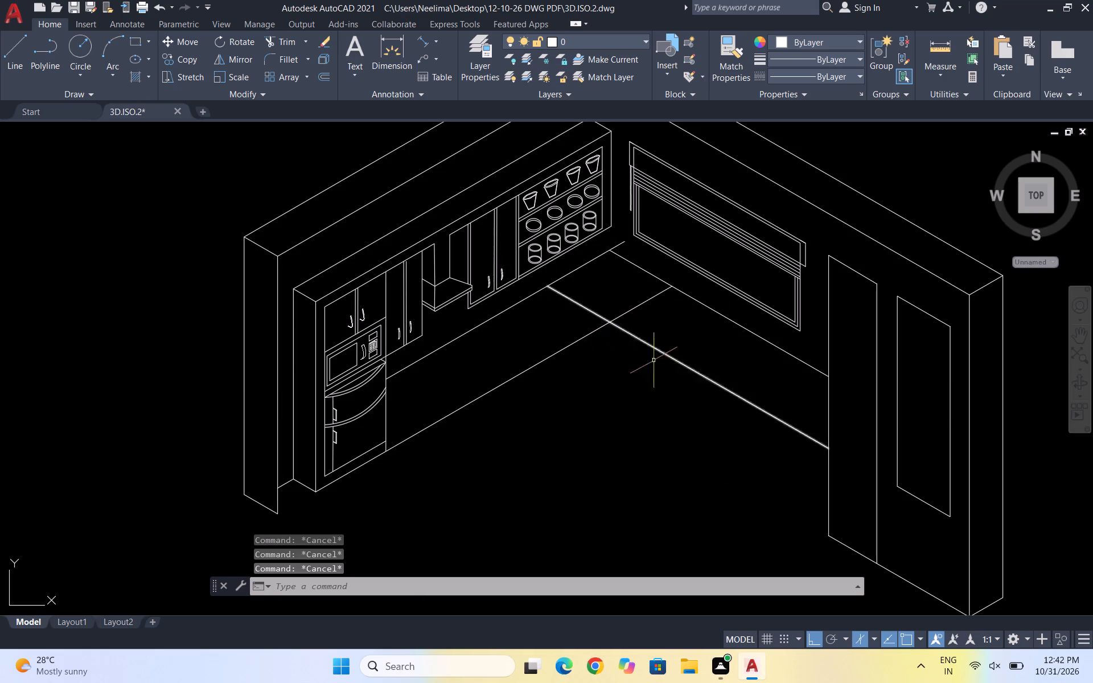
pyautogui.write('TR')
pyautogui.press('Return')
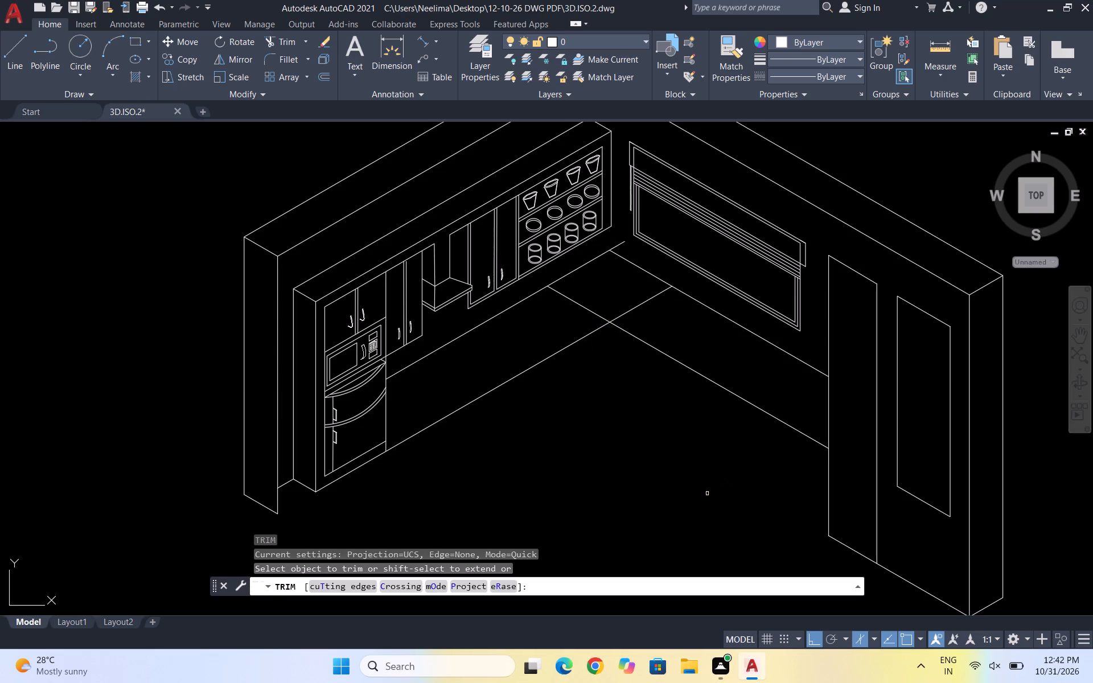
pyautogui.scroll(3, 637, 303)
pyautogui.moveTo(400, 328); pyautogui.dragTo(618, 326)
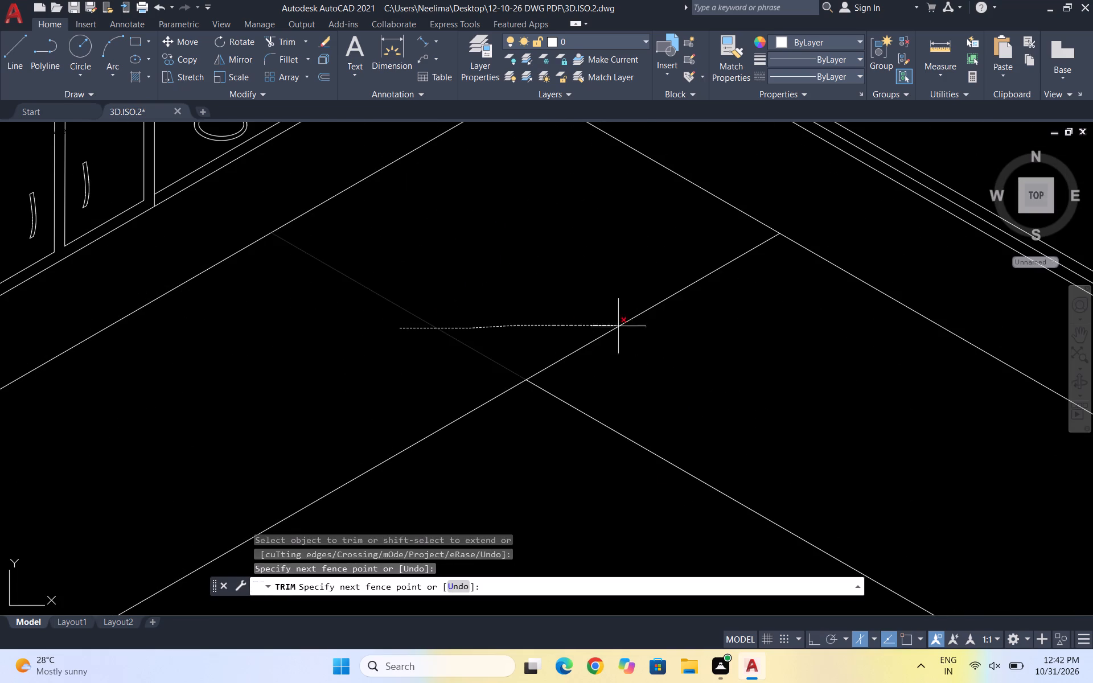
pyautogui.moveTo(618, 326); pyautogui.dragTo(823, 402)
pyautogui.scroll(-4, 705, 348)
pyautogui.scroll(4, 687, 303)
pyautogui.moveTo(649, 293); pyautogui.dragTo(684, 313)
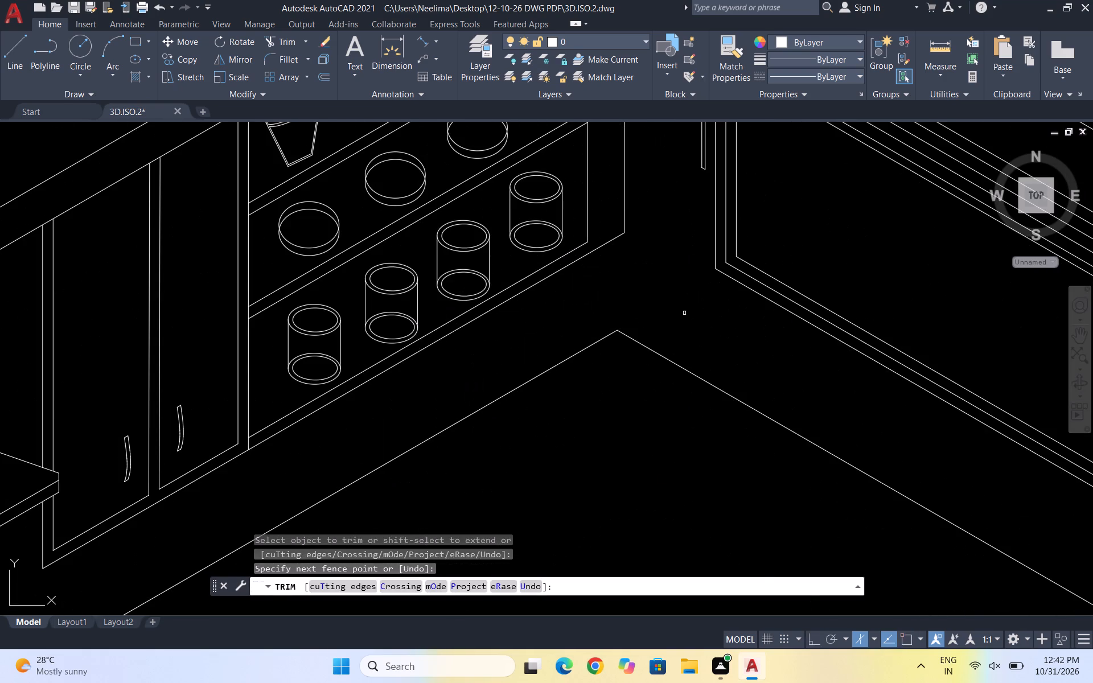
pyautogui.scroll(-3, 634, 286)
pyautogui.scroll(-1, 633, 333)
pyautogui.press('Escape')
pyautogui.press('Escape')
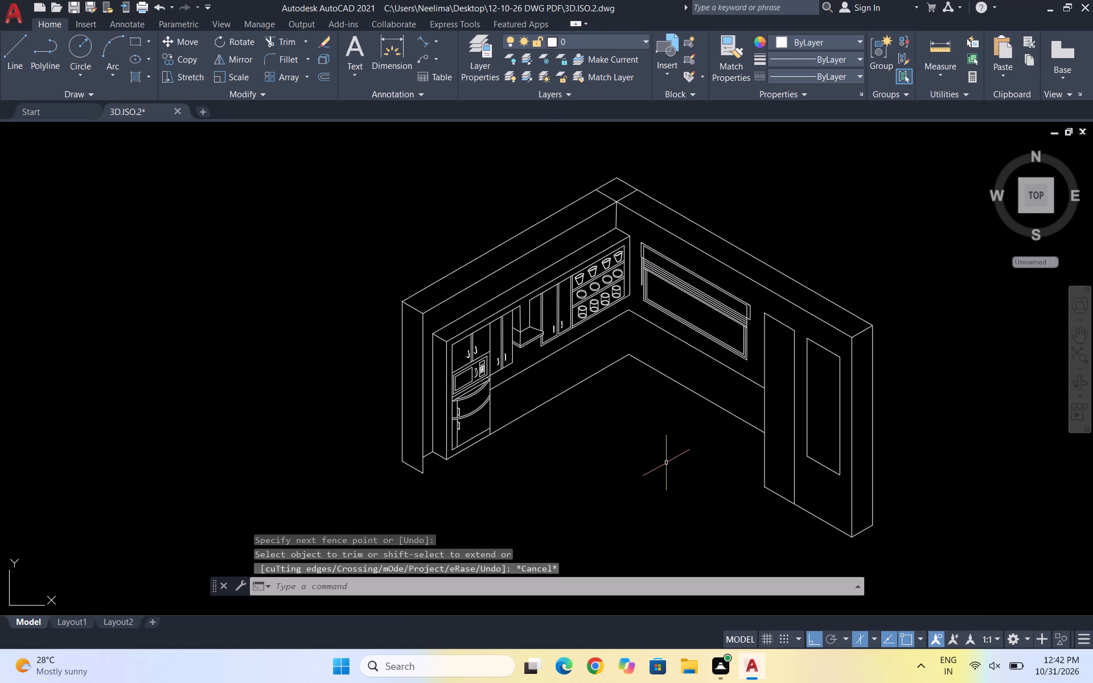
# Erase the lower of the two parallel lines below the window.
pyautogui.scroll(2, 664, 366)
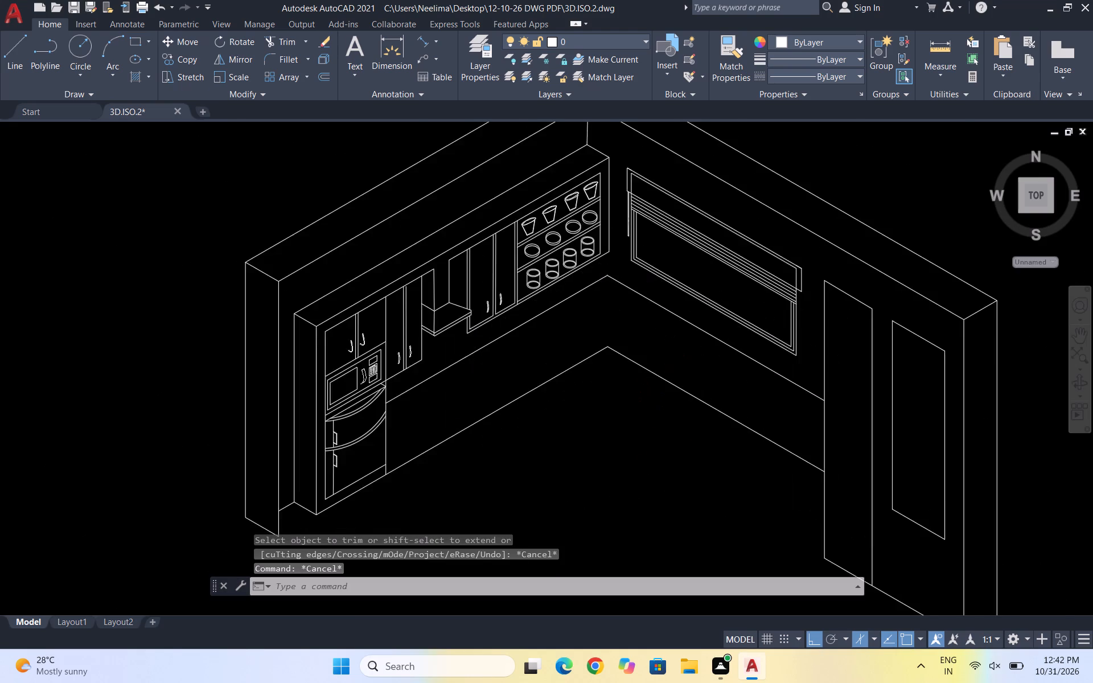
pyautogui.click(664, 383)
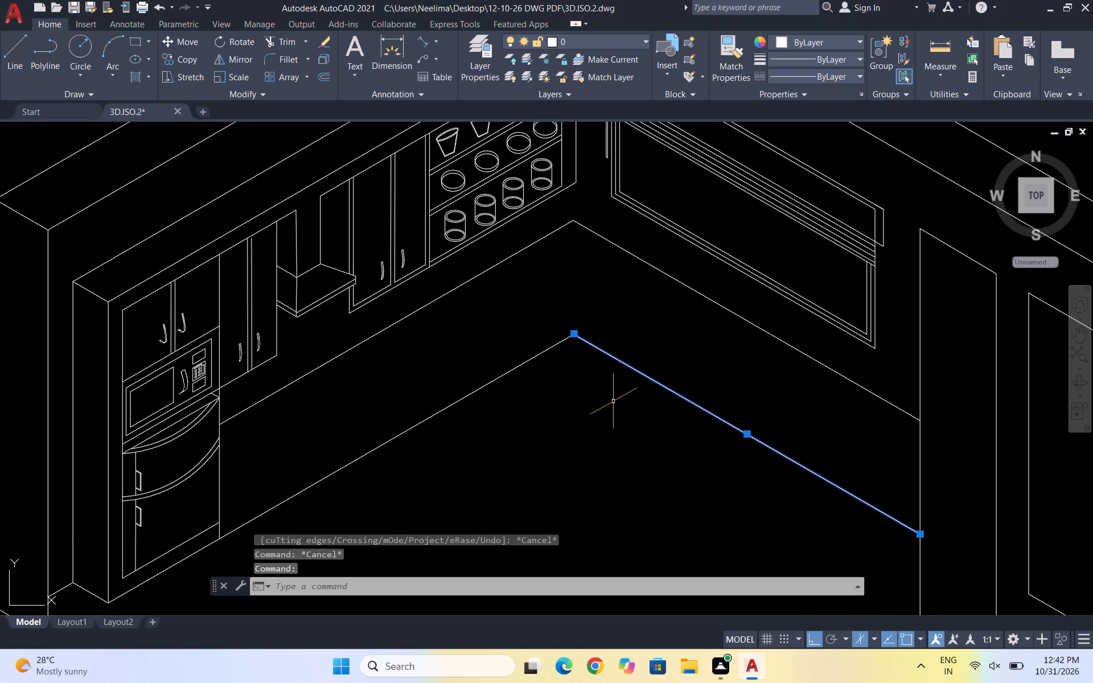
pyautogui.press('Delete')
pyautogui.press('Escape')
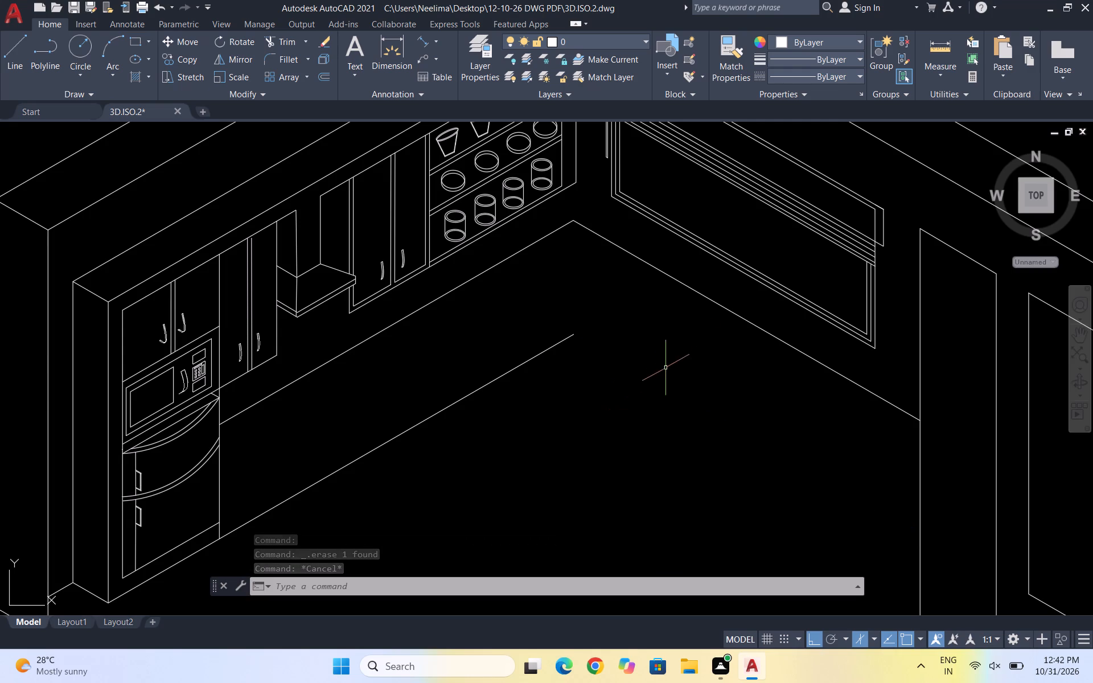
# Draw a line at the room corner joining the ends of the upper and lower lines below the cabinets.
pyautogui.scroll(-1, 702, 332)
pyautogui.scroll(1, 658, 284)
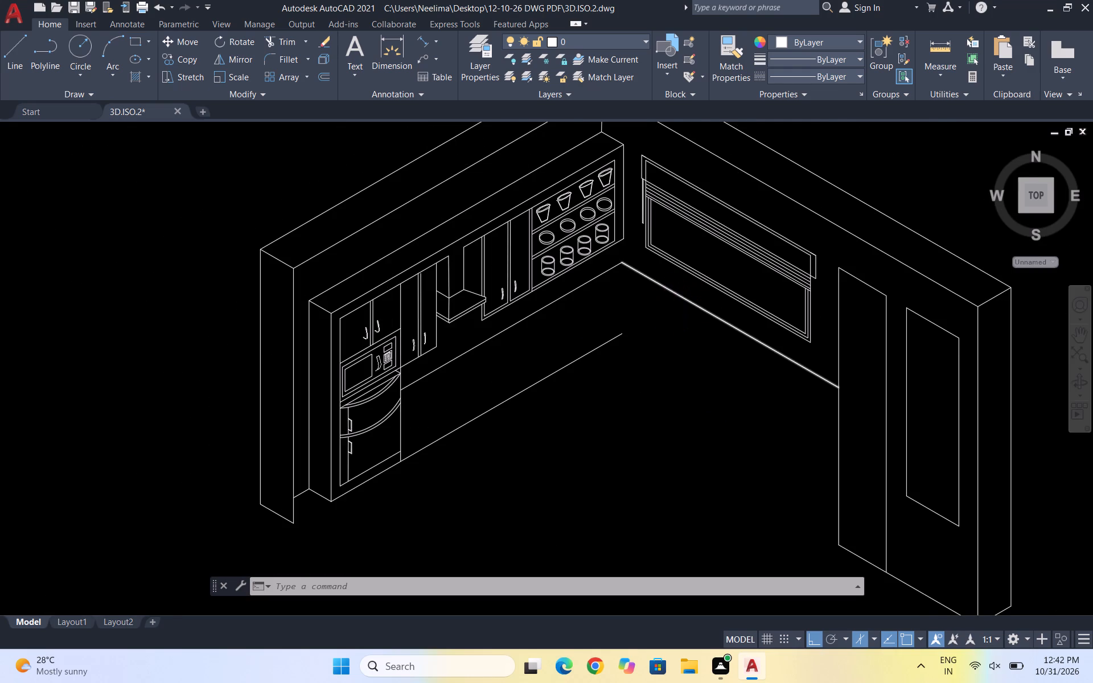
pyautogui.press('Escape')
pyautogui.press('l')
pyautogui.press('Return')
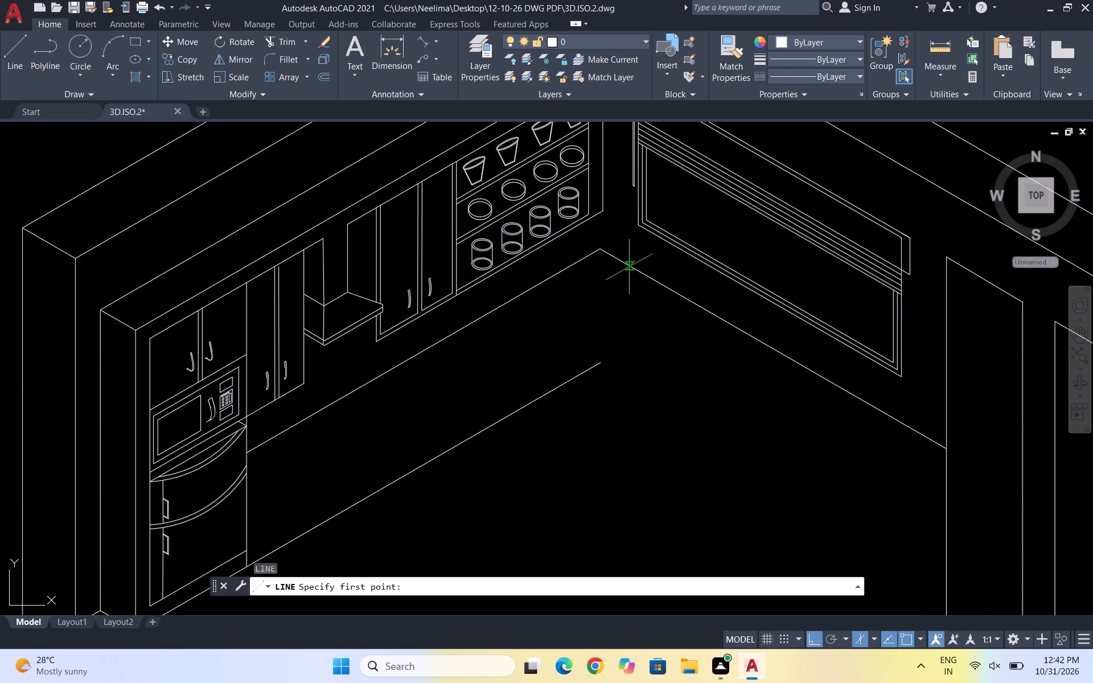
pyautogui.click(596, 250)
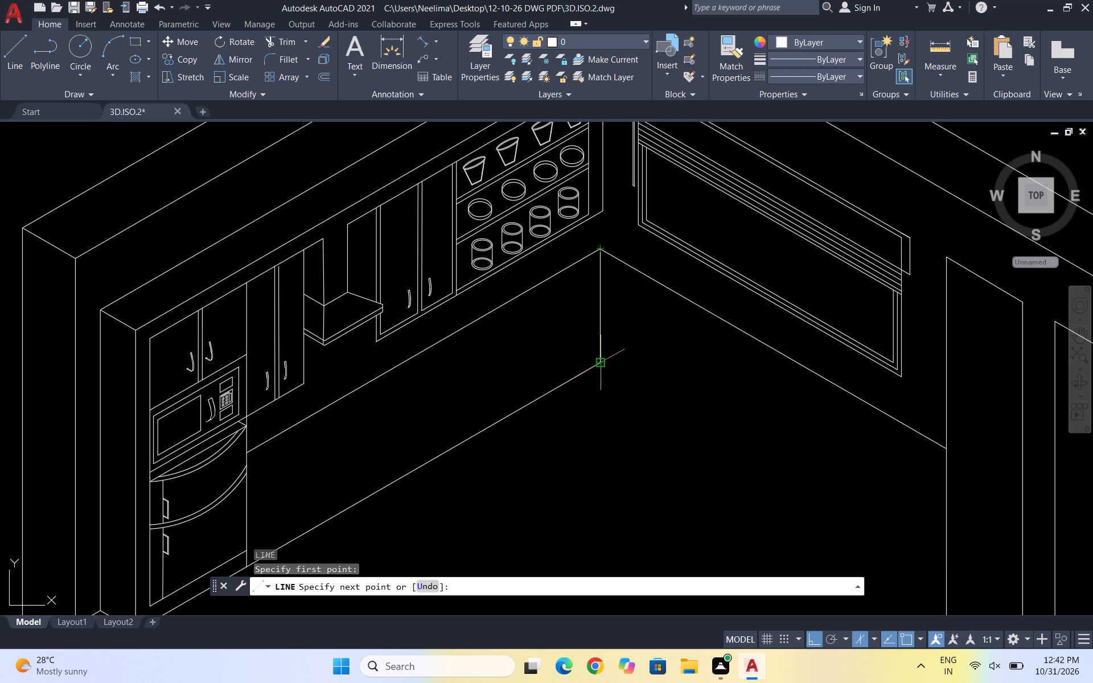
pyautogui.click(602, 364)
pyautogui.press('Escape')
# Copy the line below the window from the corner line's top end down to its bottom end.
pyautogui.moveTo(693, 360); pyautogui.dragTo(684, 330)
pyautogui.click(660, 282)
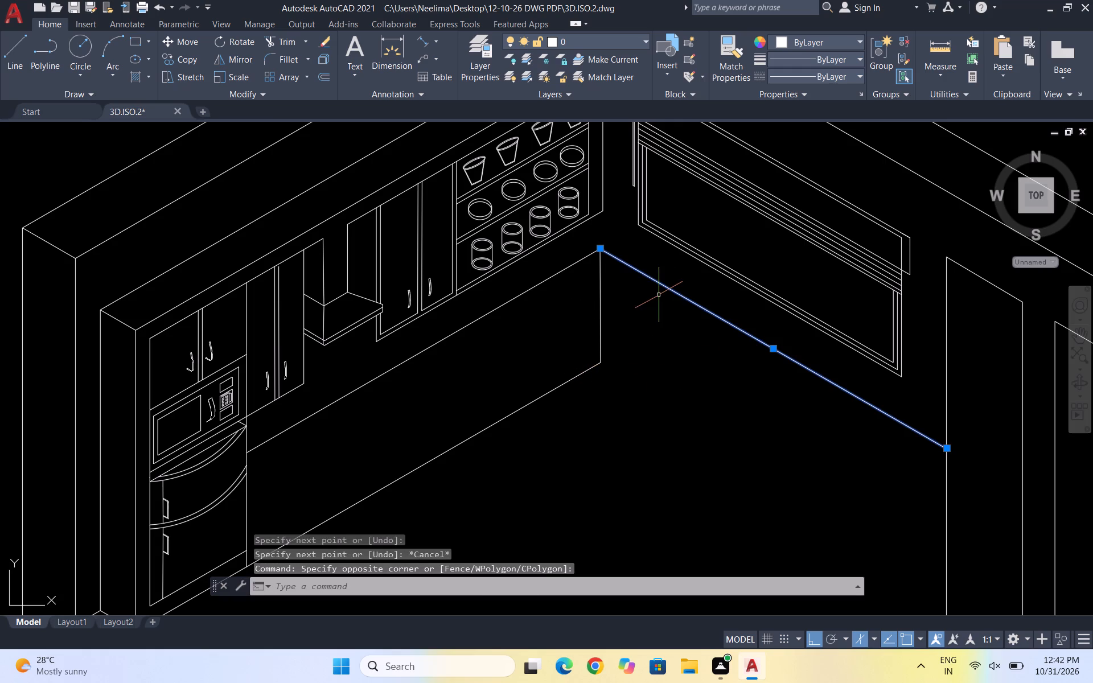
pyautogui.write('CO')
pyautogui.press('Return')
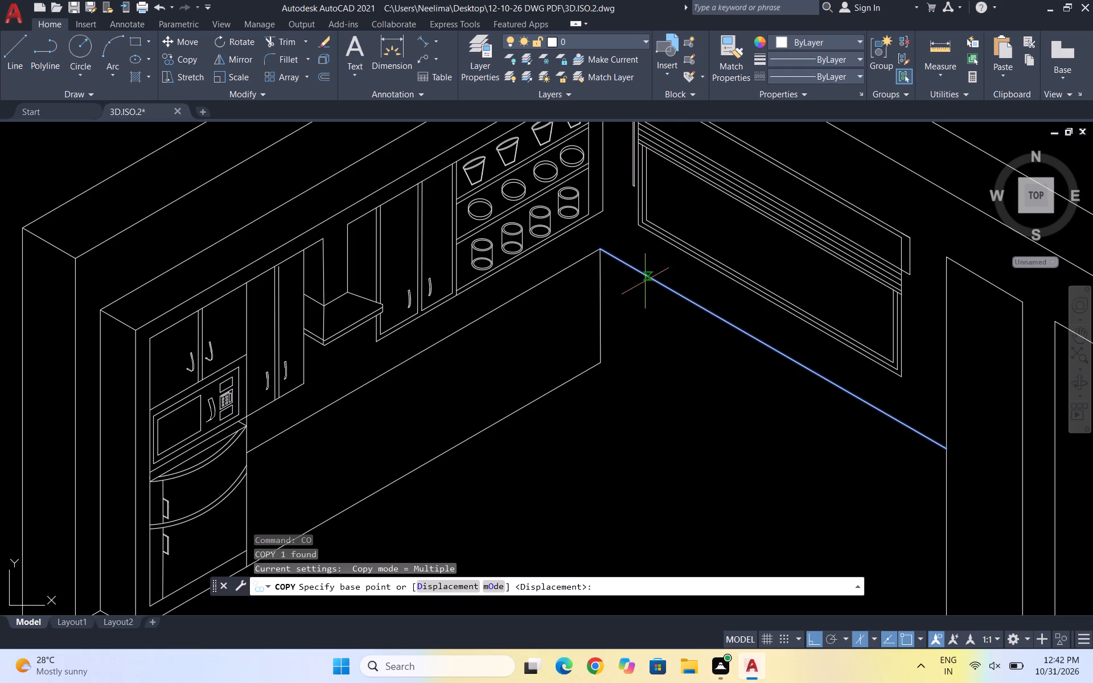
pyautogui.click(597, 248)
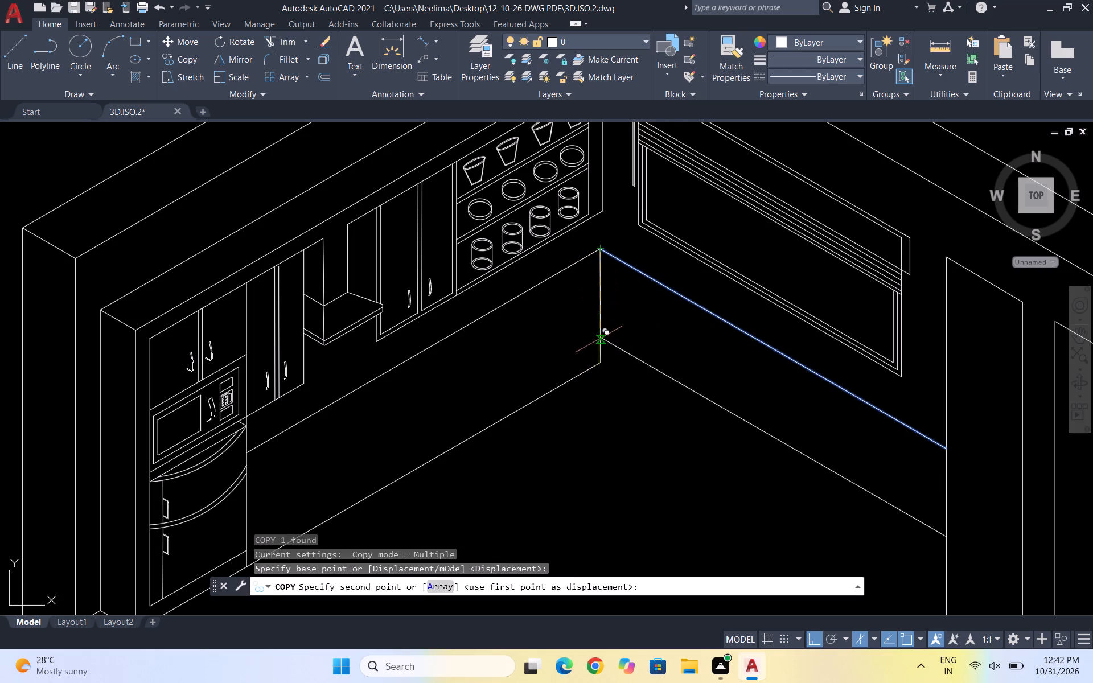
pyautogui.click(602, 360)
pyautogui.press('Escape')
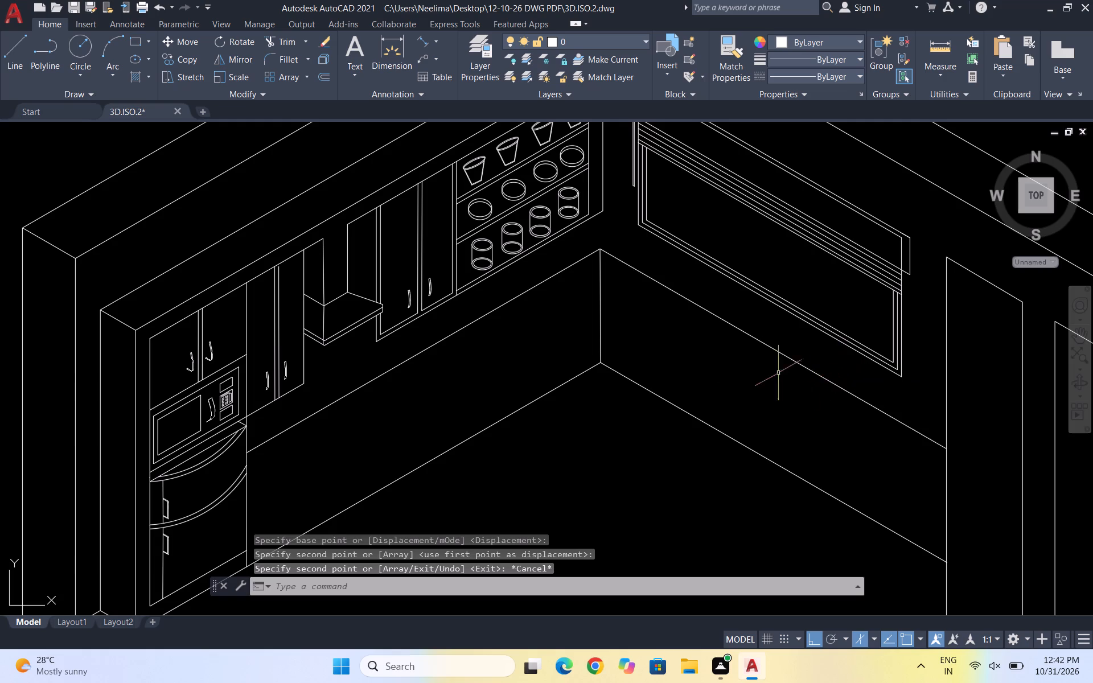
pyautogui.scroll(-1, 670, 356)
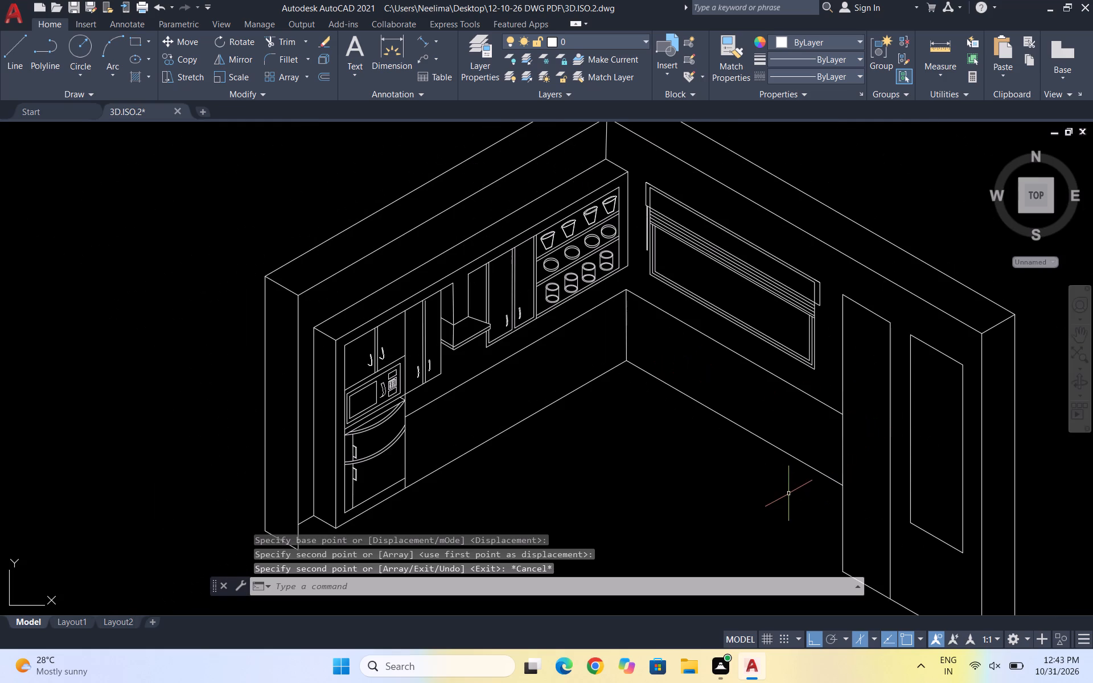
pyautogui.press('Escape')
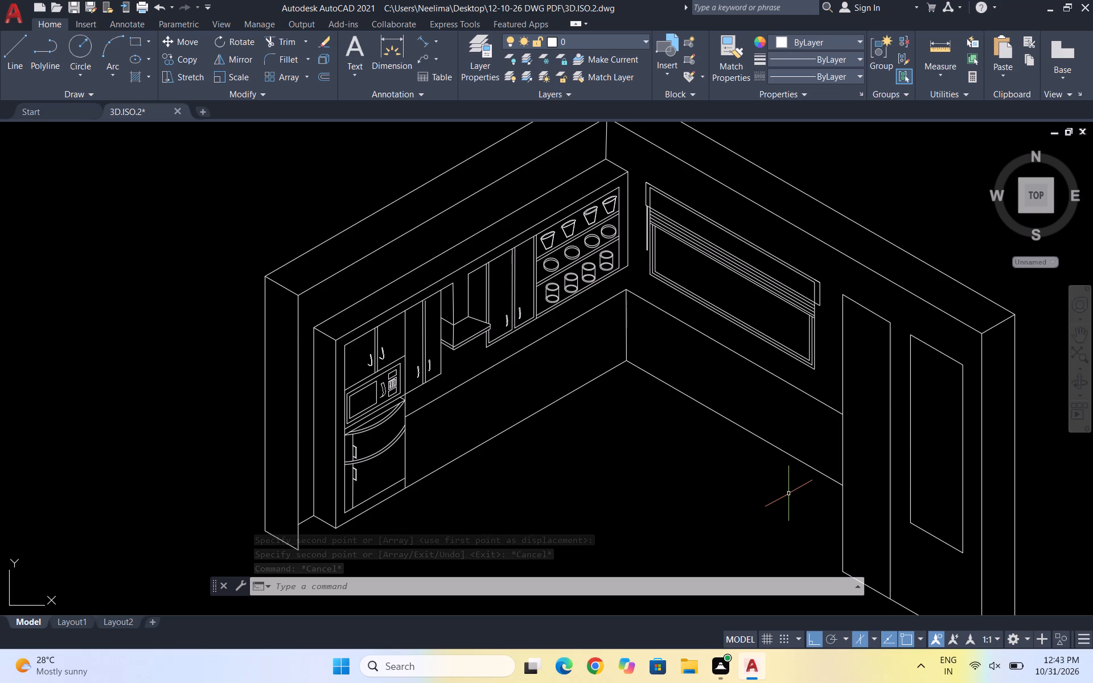
pyautogui.press('Escape')
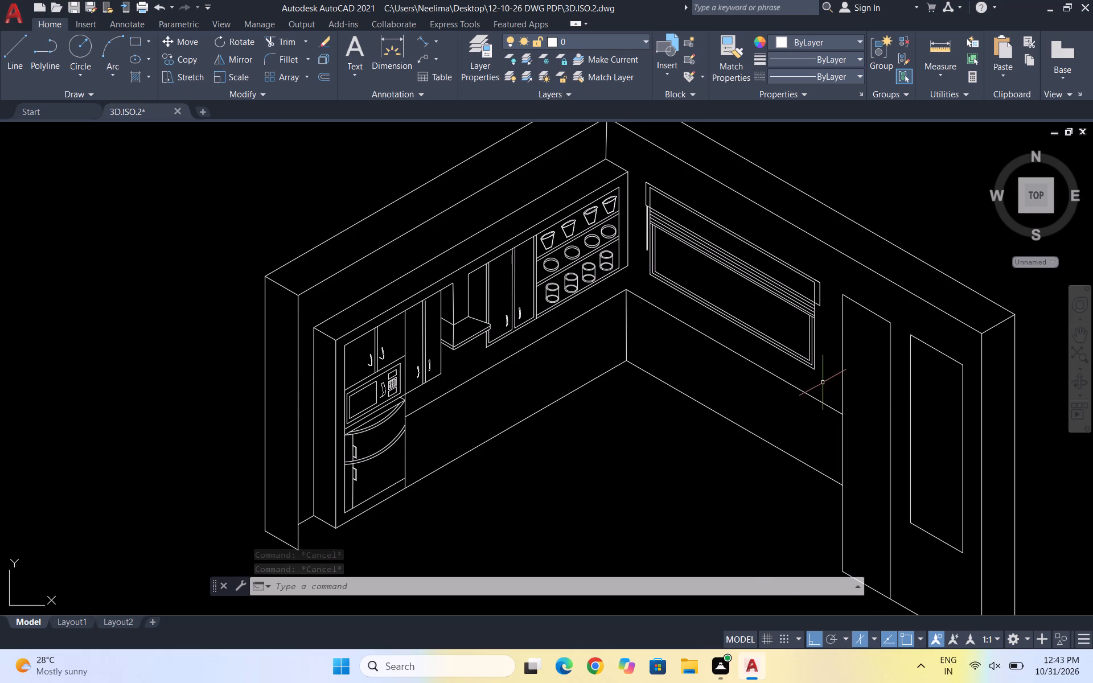
# Copy the upper line below the window a short distance outward at 210° from its end at the tall panel.
pyautogui.scroll(2, 822, 383)
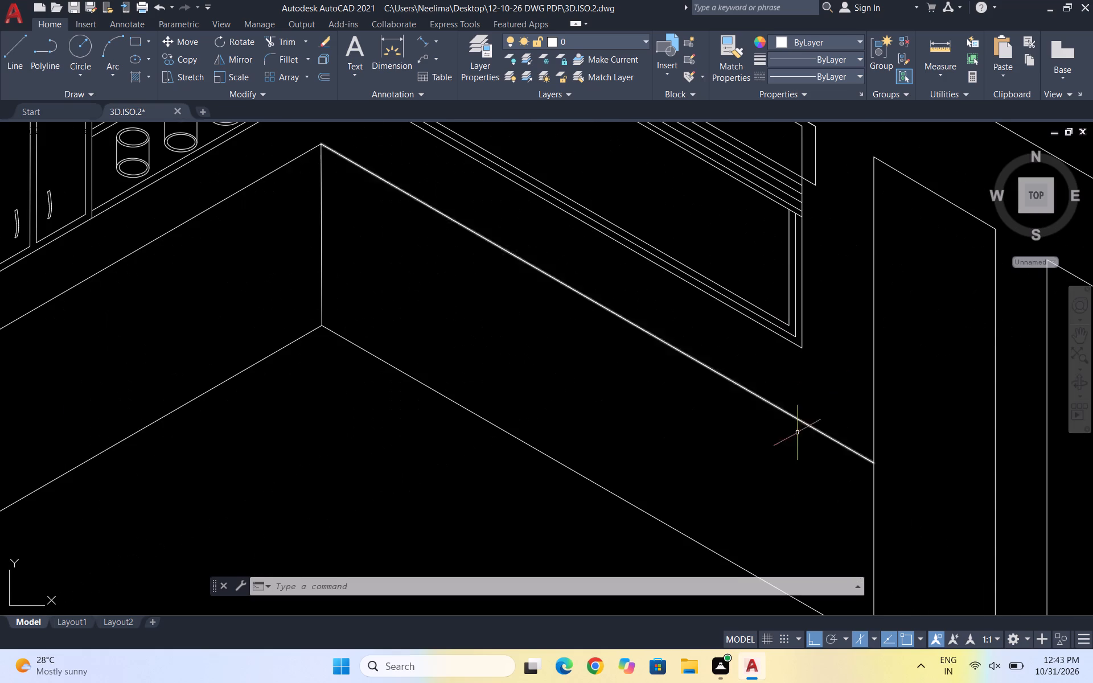
pyautogui.click(812, 429)
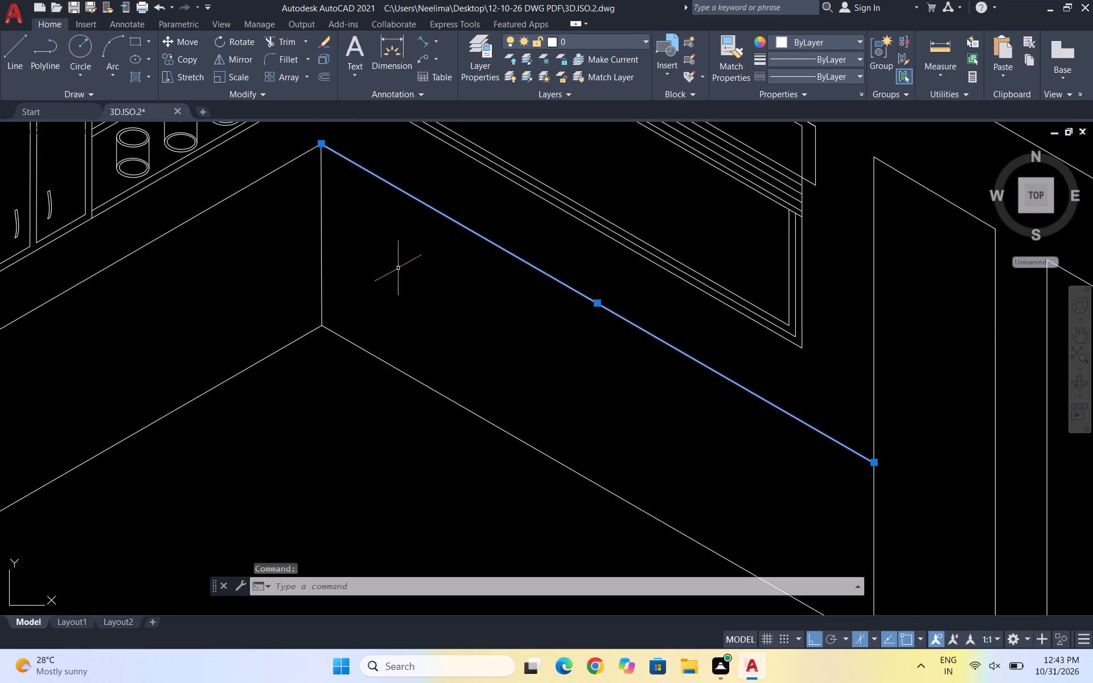
pyautogui.write('CO')
pyautogui.press('Return')
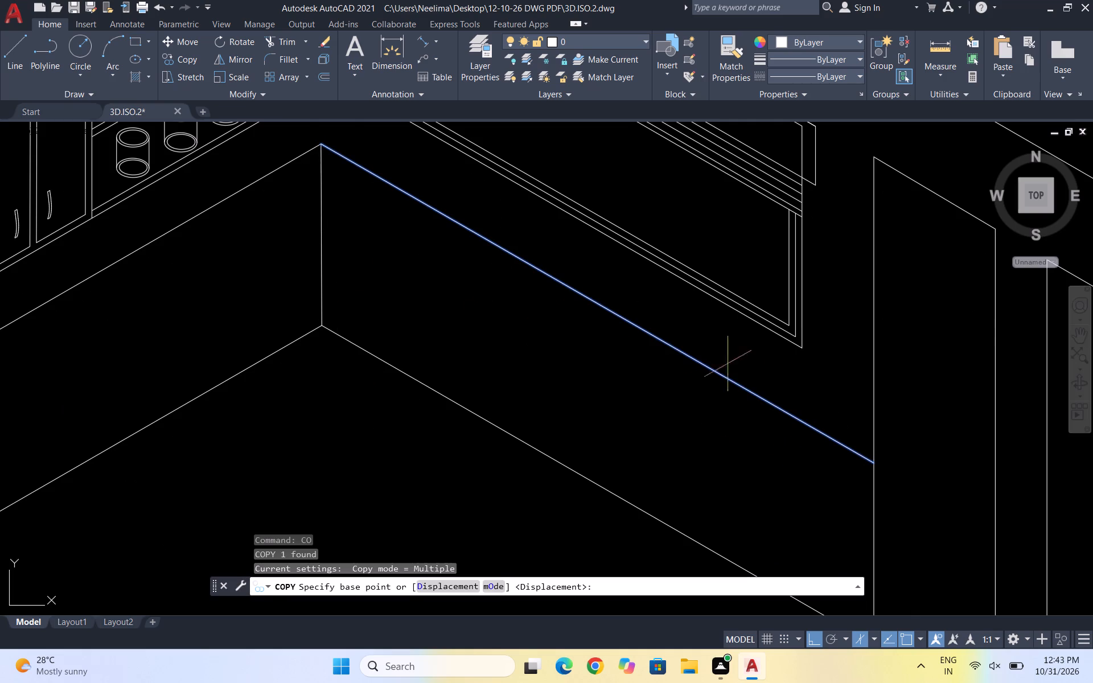
pyautogui.click(870, 466)
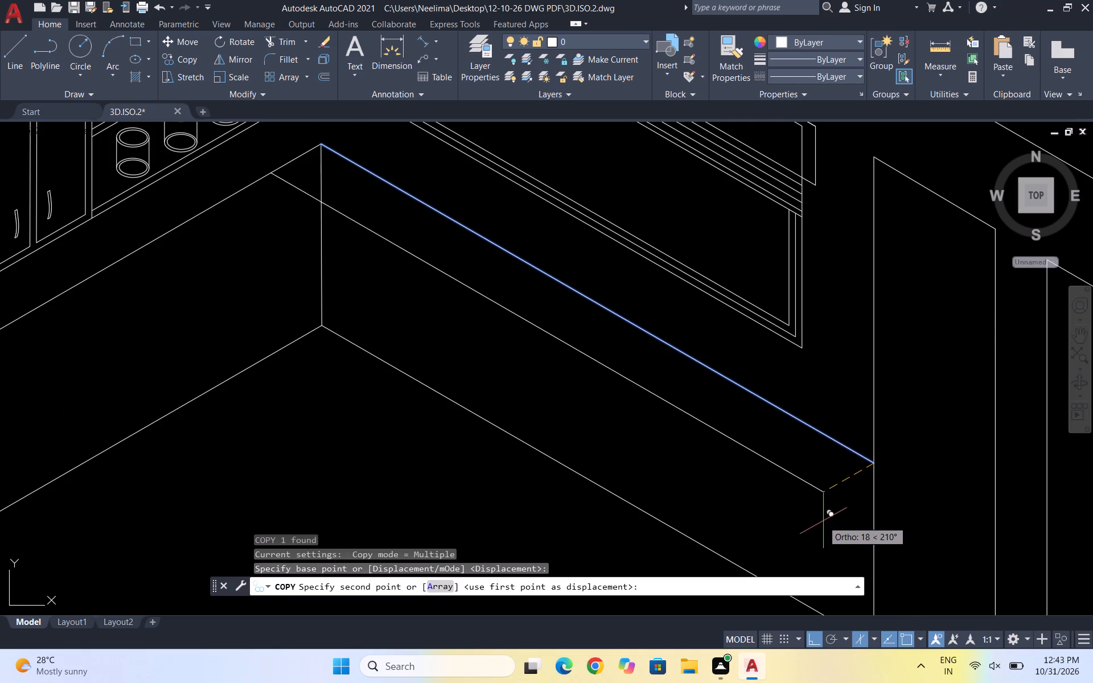
pyautogui.scroll(-2, 847, 447)
pyautogui.click(831, 475)
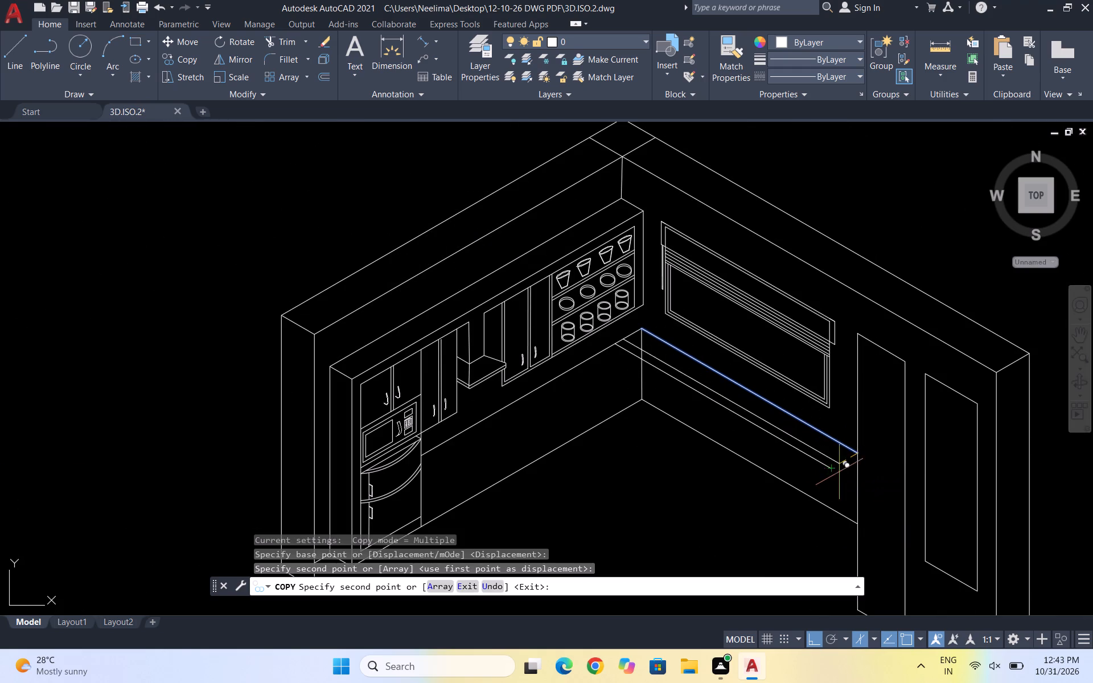
pyautogui.press('Escape')
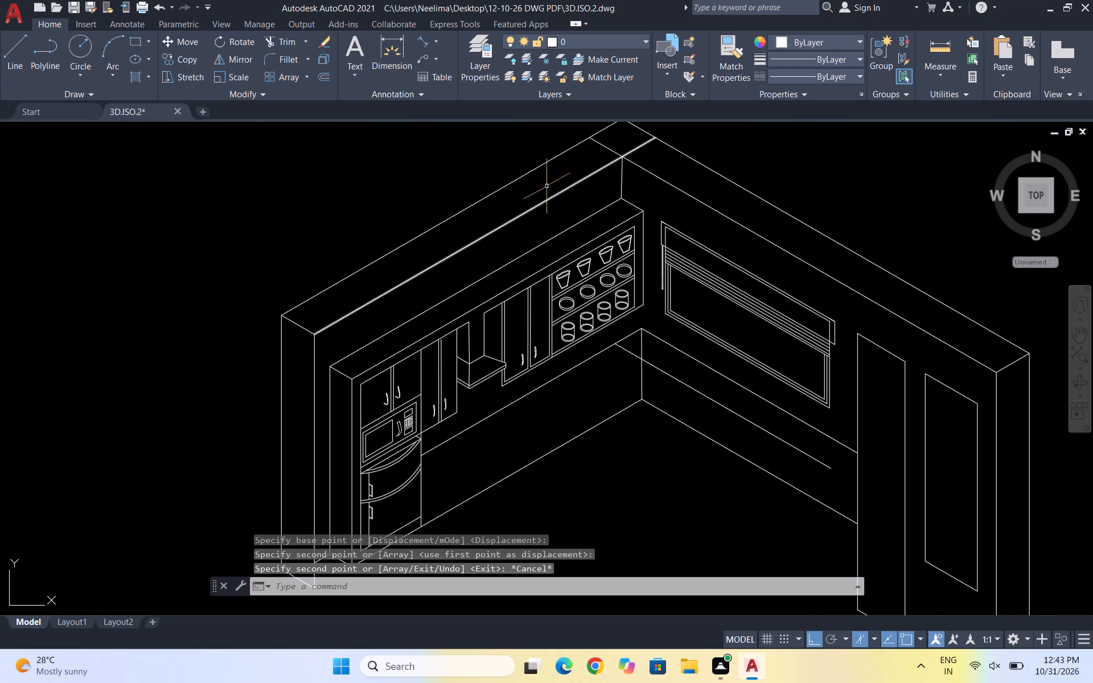
# Copy the upper line below the cabinets straight down about 25 units at 270° from its end at the fridge.
pyautogui.click(599, 358)
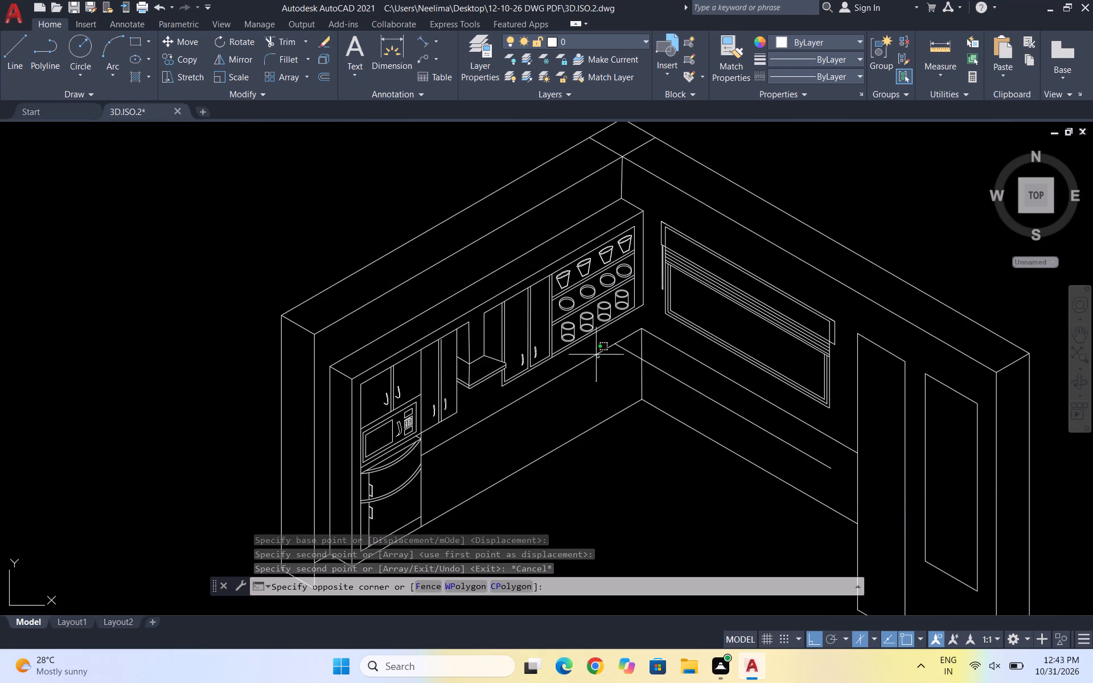
pyautogui.click(587, 348)
pyautogui.write('CO')
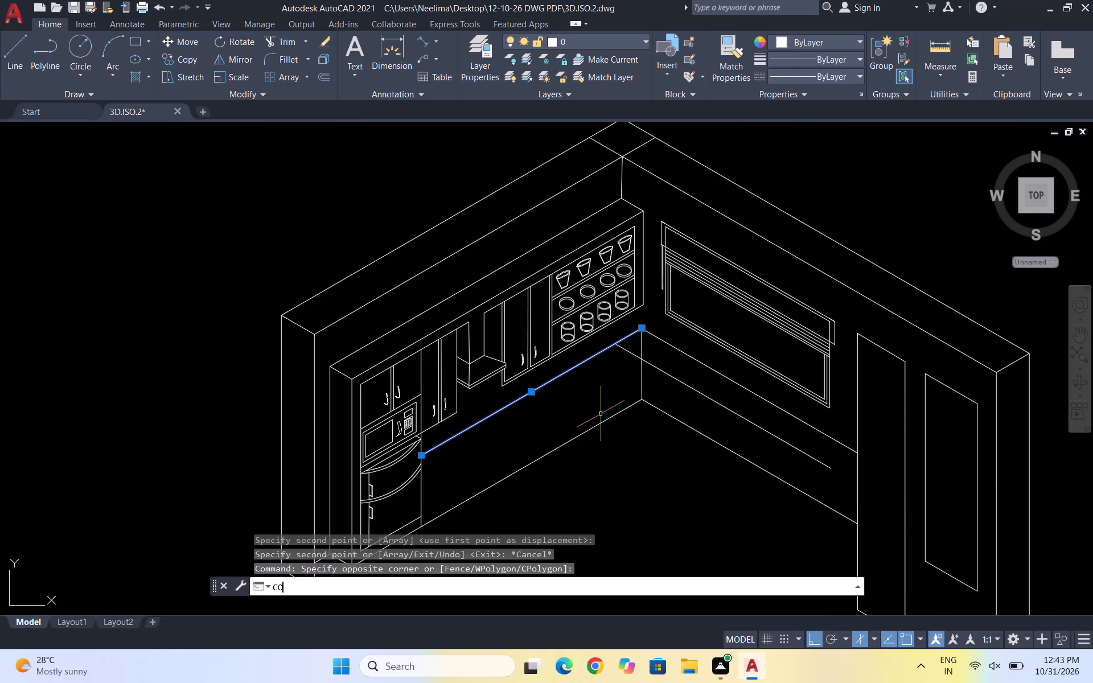
pyautogui.press('Return')
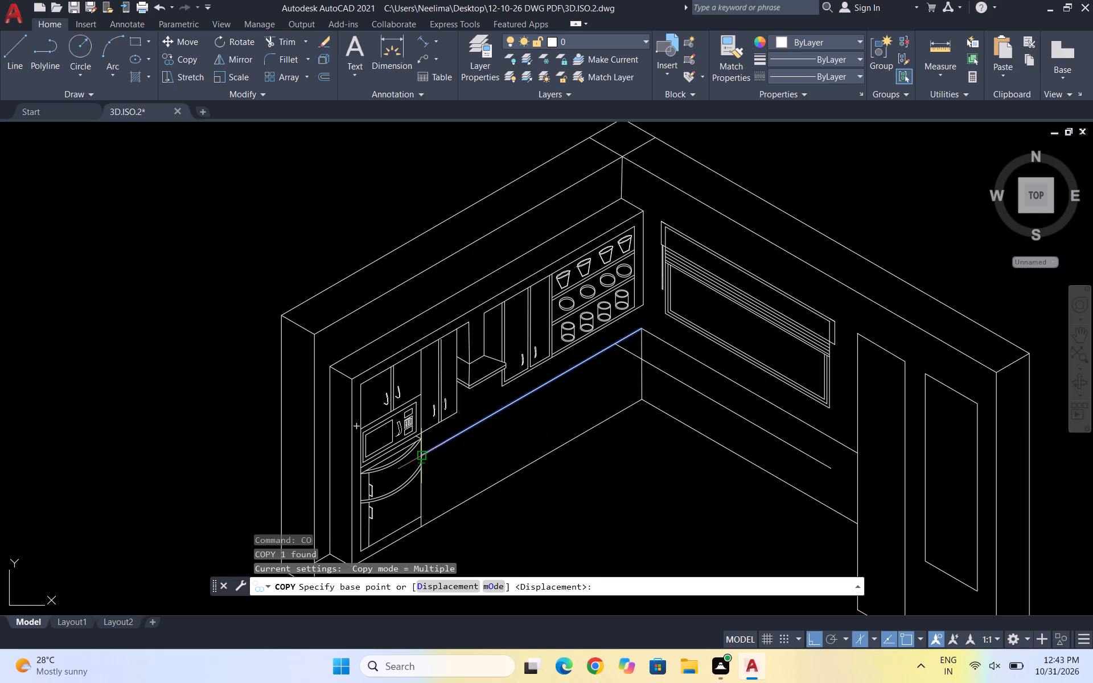
pyautogui.click(422, 452)
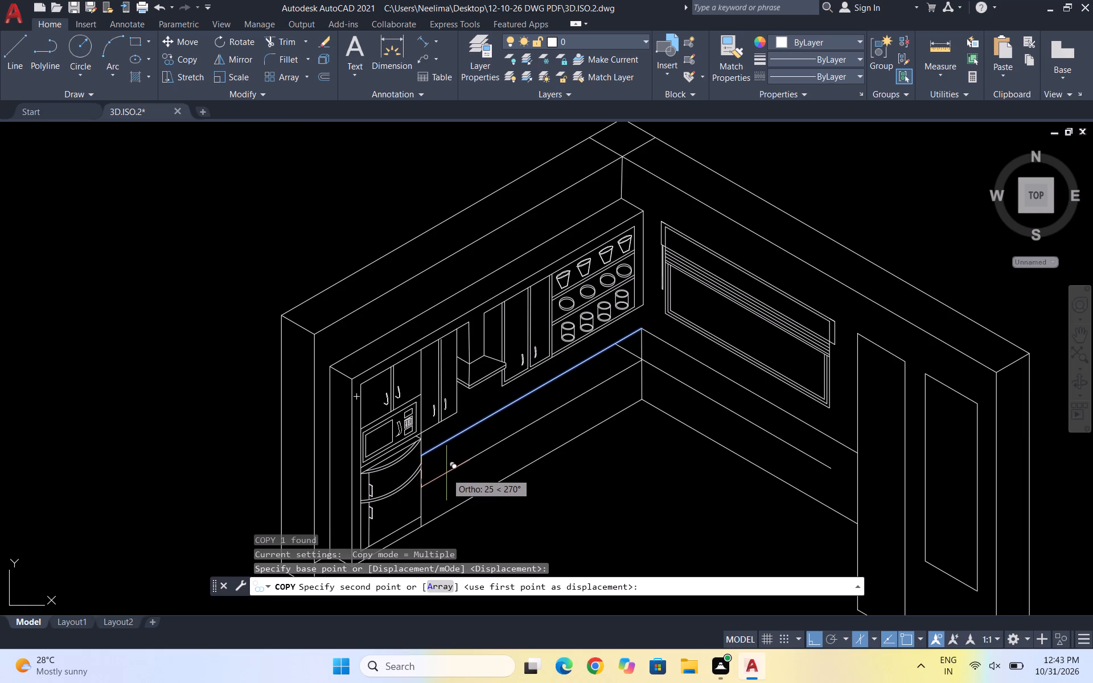
pyautogui.click(446, 473)
pyautogui.press('Escape')
pyautogui.press('Escape')
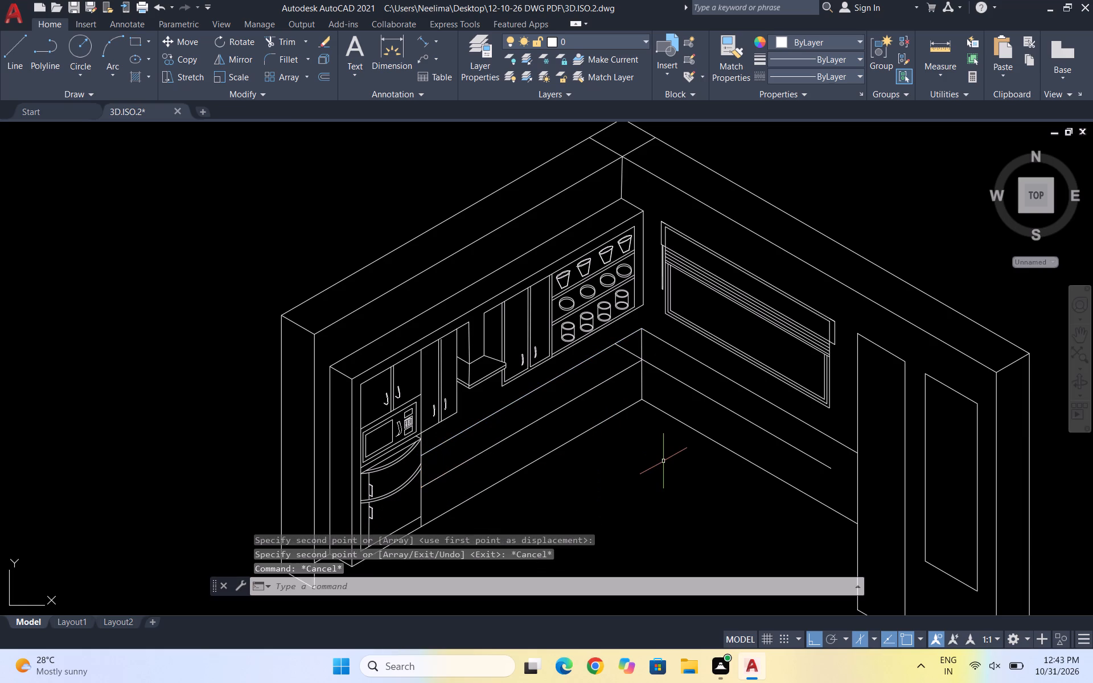
# Extend the copied line below the cabinets past the room corner, and the middle line below the window to the tall panel.
pyautogui.write('EX')
pyautogui.press('Return')
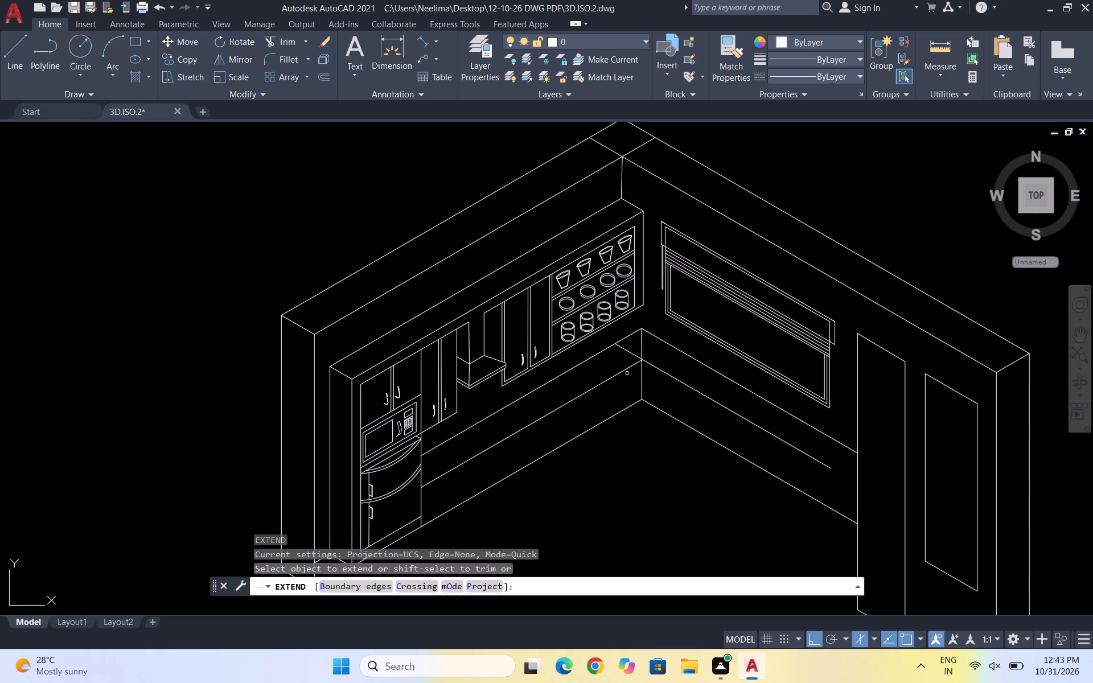
pyautogui.click(630, 365)
pyautogui.scroll(5, 639, 356)
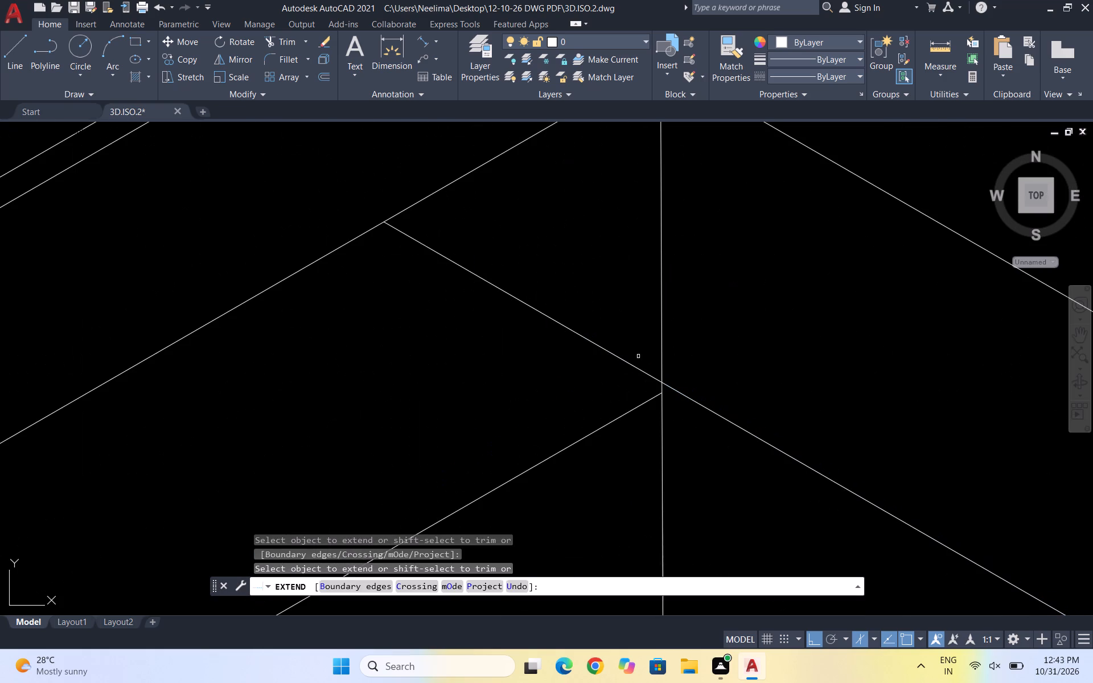
pyautogui.moveTo(631, 392); pyautogui.dragTo(636, 450)
pyautogui.scroll(4, 678, 397)
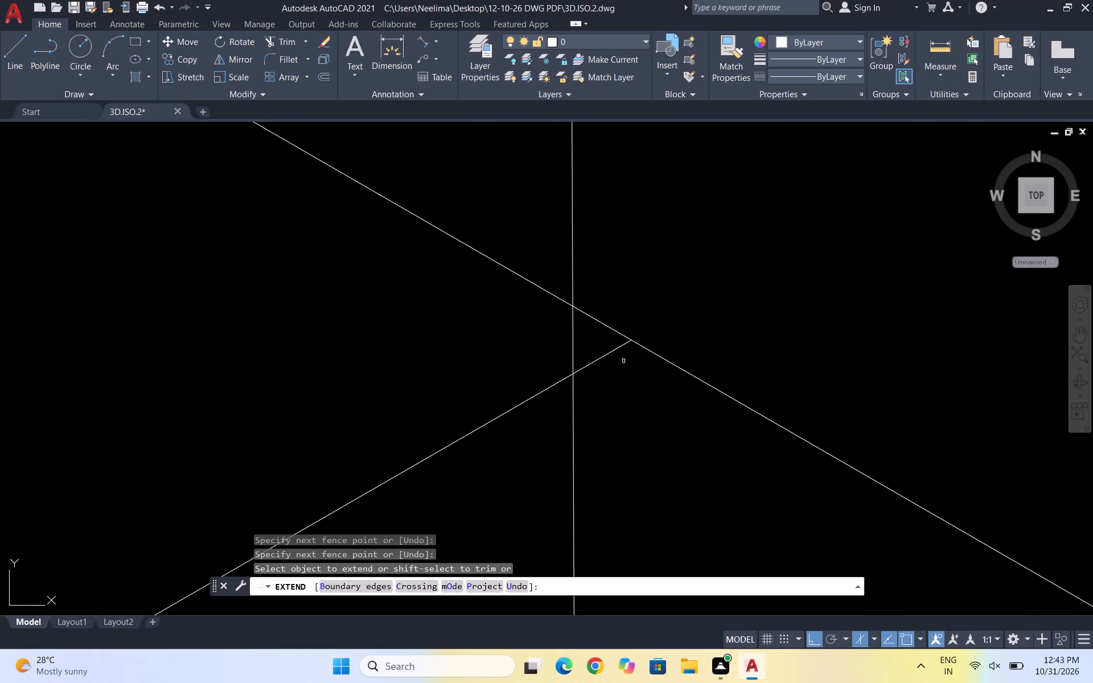
pyautogui.moveTo(602, 345); pyautogui.dragTo(621, 418)
pyautogui.click(611, 353)
pyautogui.scroll(-4, 664, 315)
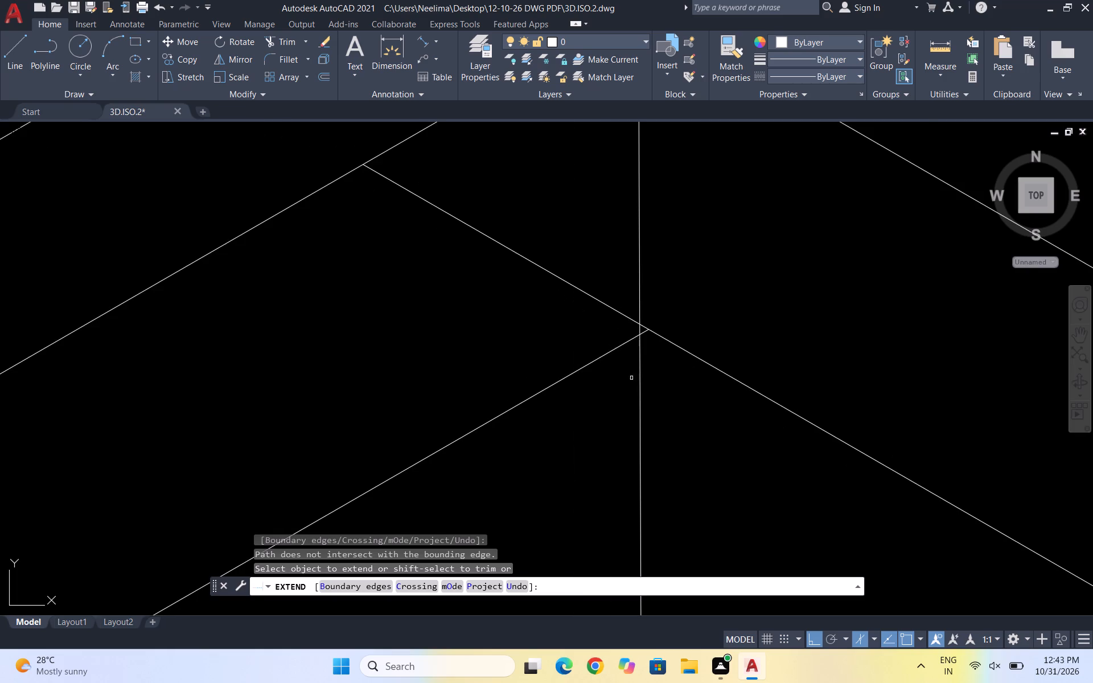
pyautogui.scroll(-4, 678, 280)
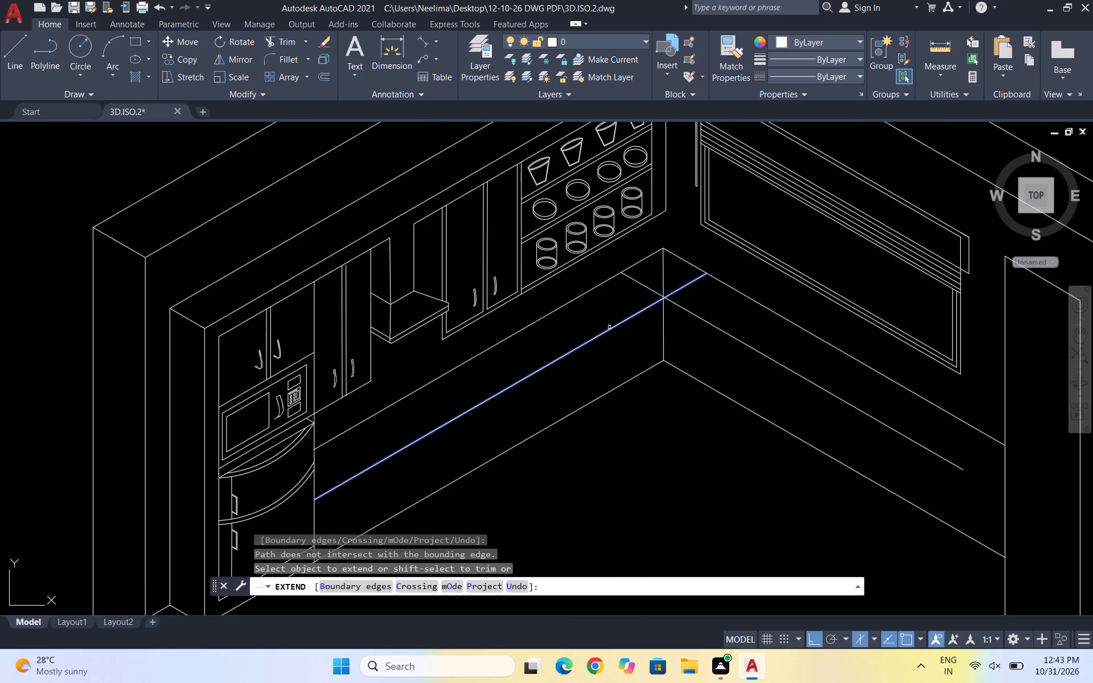
pyautogui.click(610, 329)
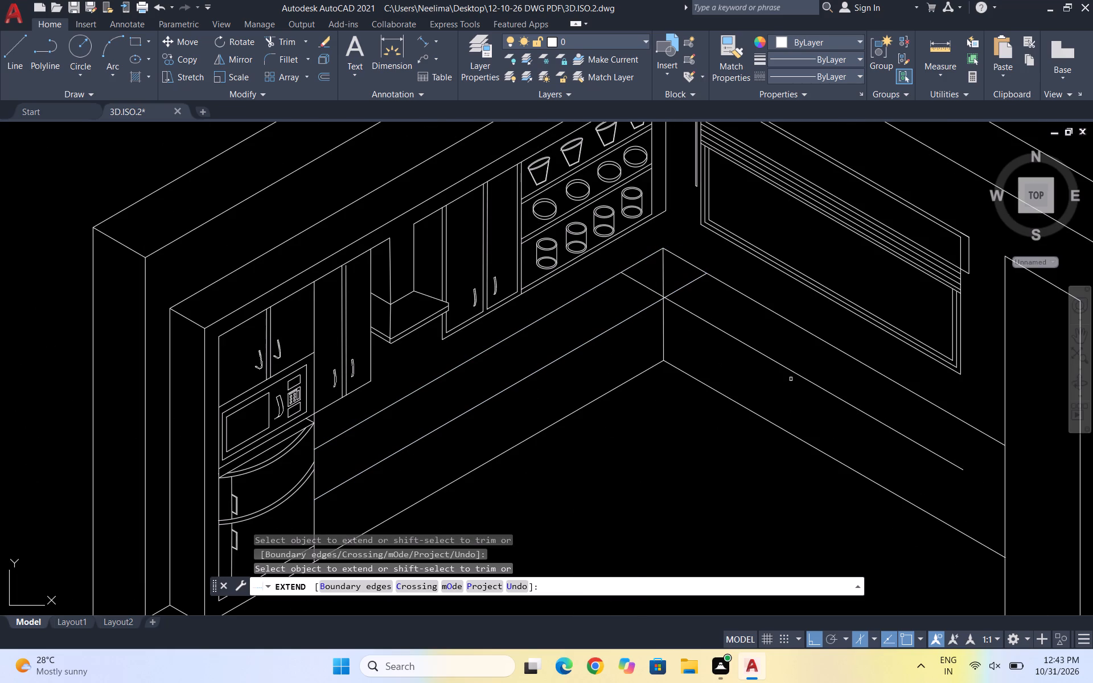
pyautogui.click(898, 434)
pyautogui.press('Escape')
pyautogui.press('Escape')
pyautogui.press('Escape')
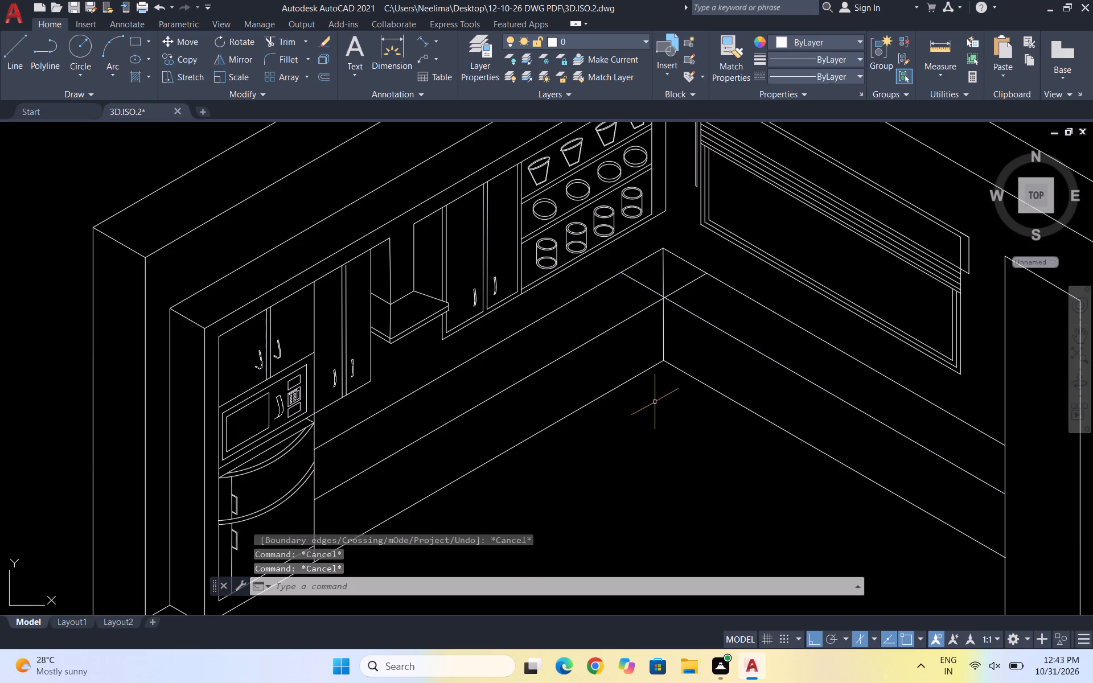
# Trim the overshooting ends of the two crossing middle lines and the vertical corner line above their intersection.
pyautogui.write('TRR')
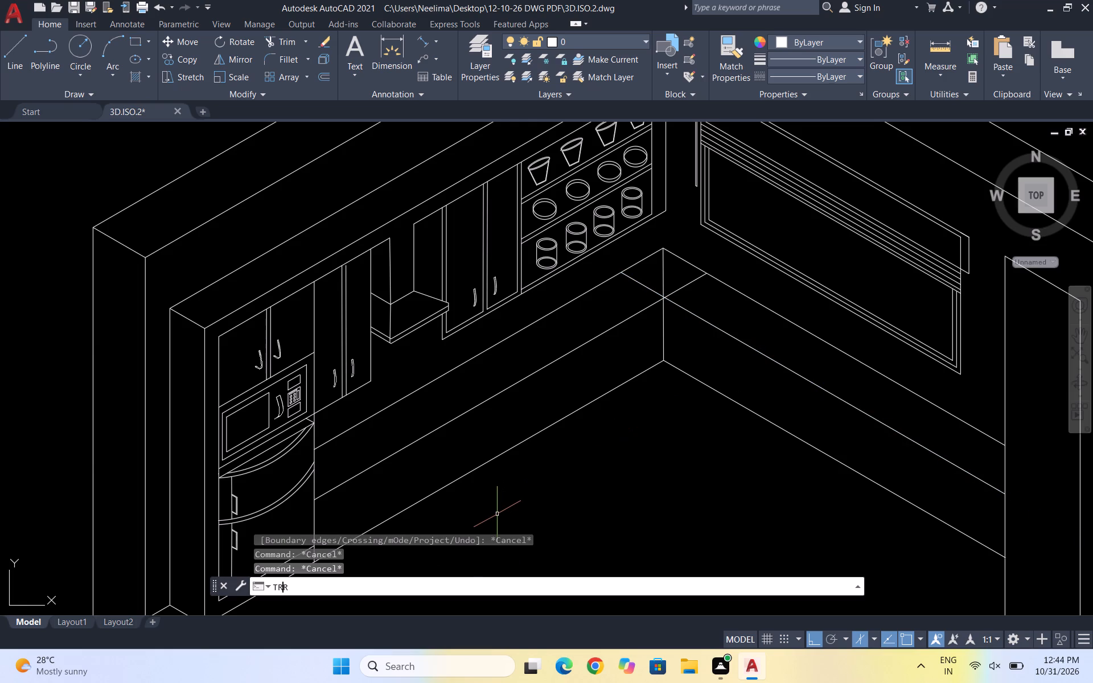
pyautogui.press('BackSpace')
pyautogui.press('Return')
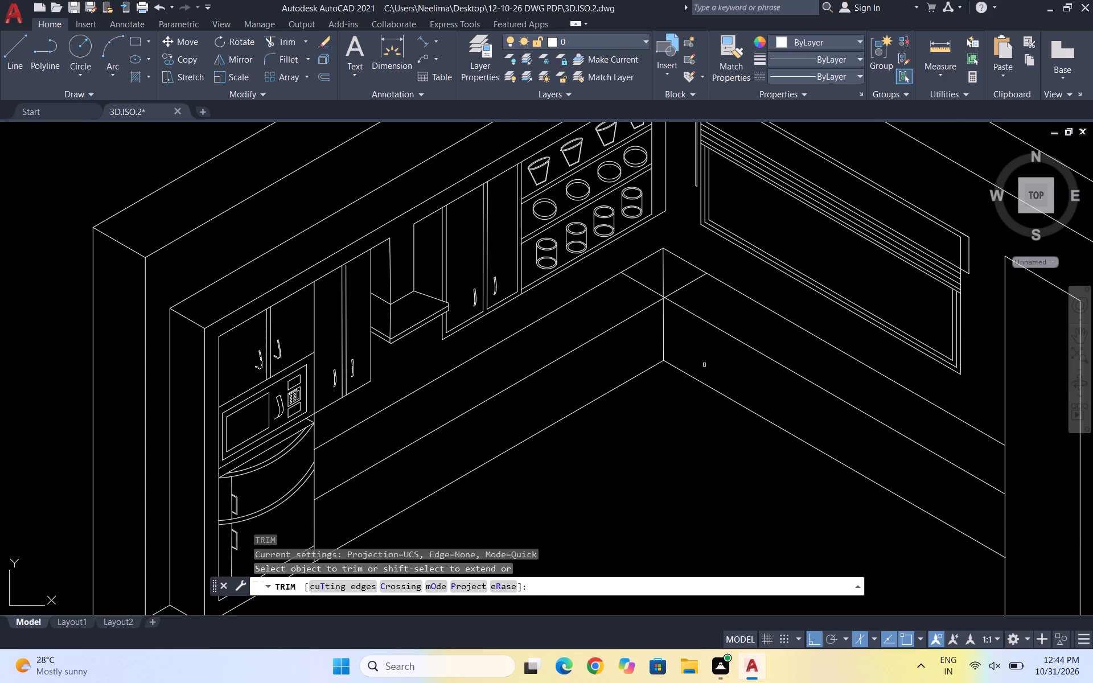
pyautogui.scroll(2, 690, 238)
pyautogui.moveTo(567, 361); pyautogui.dragTo(710, 396)
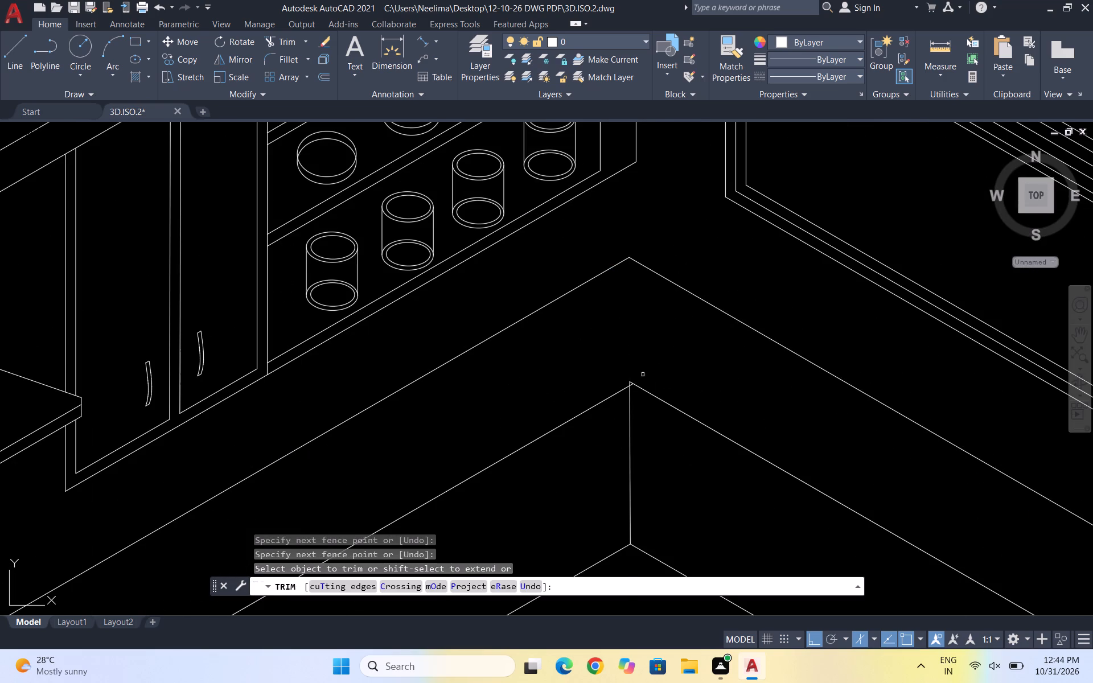
pyautogui.scroll(7, 633, 379)
pyautogui.moveTo(595, 418); pyautogui.dragTo(762, 343)
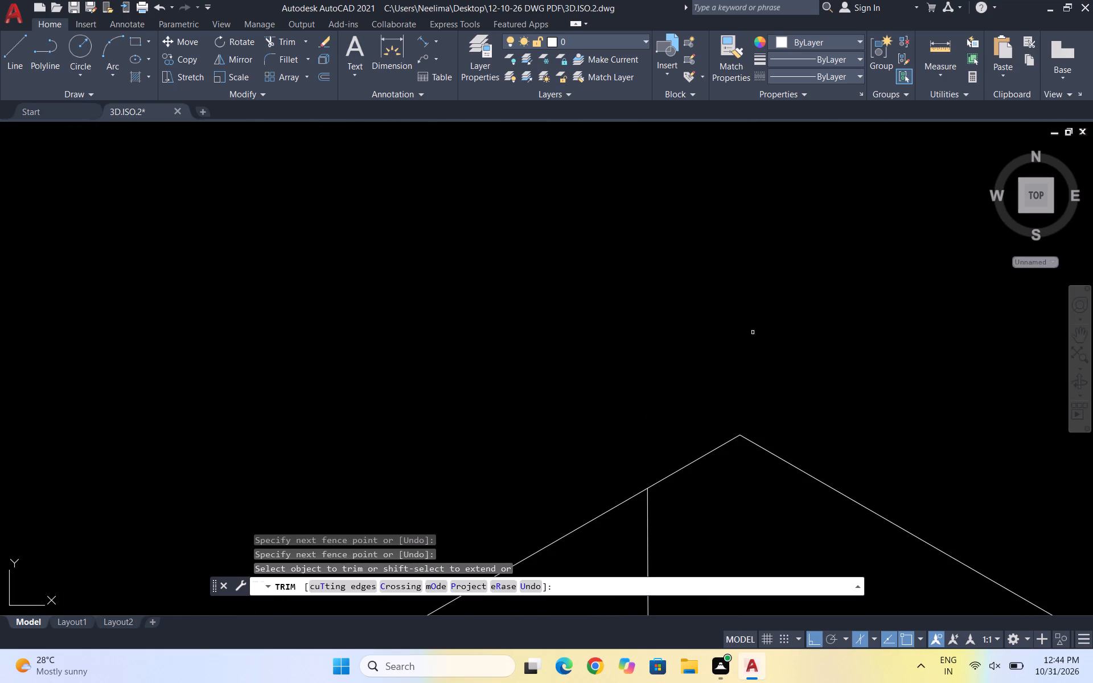
pyautogui.scroll(-6, 730, 319)
pyautogui.scroll(-4, 696, 375)
pyautogui.press('Escape')
pyautogui.press('Escape')
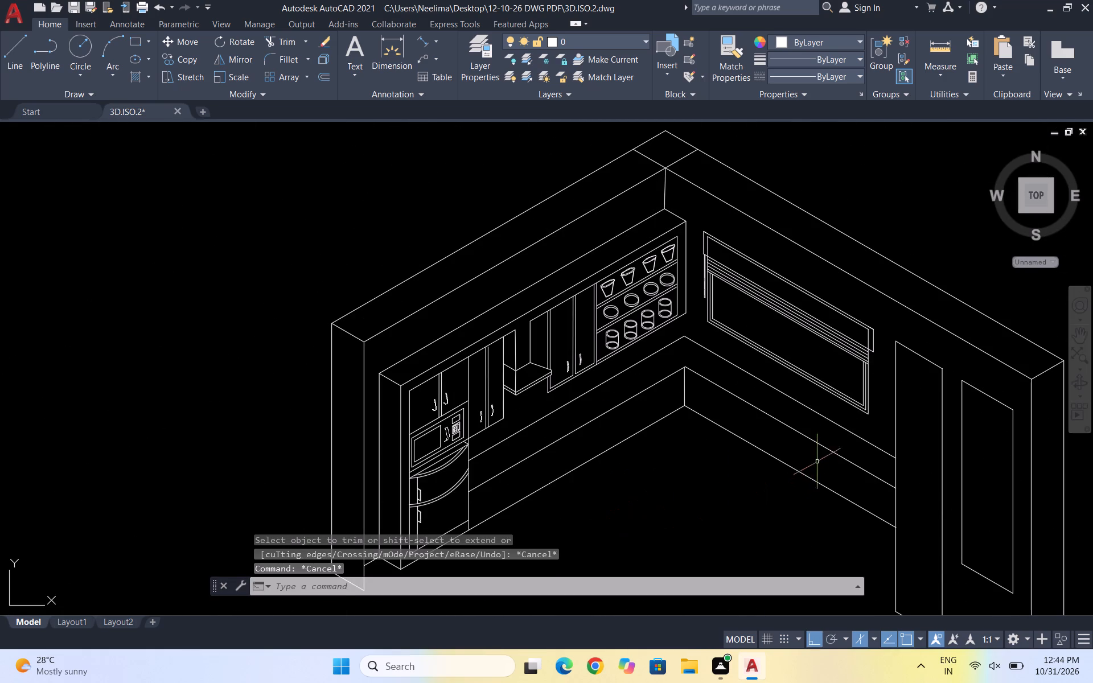
# Erase the lowest line below the window, between the room corner and the tall panel.
pyautogui.scroll(2, 817, 452)
pyautogui.scroll(-3, 779, 375)
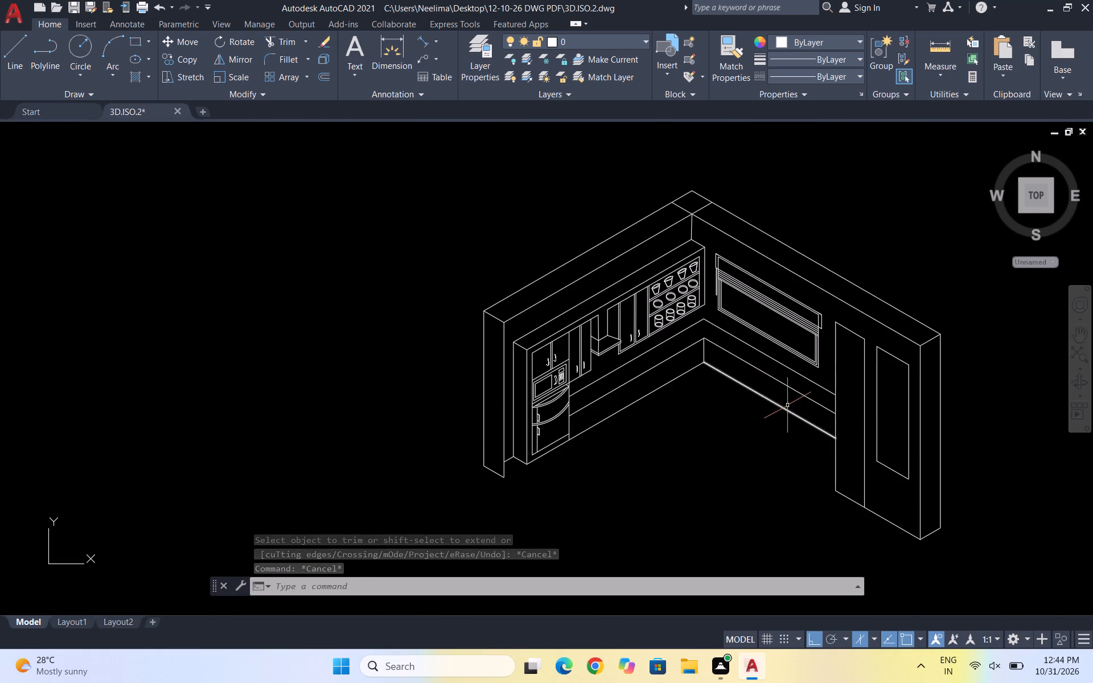
pyautogui.scroll(2, 787, 405)
pyautogui.moveTo(788, 448); pyautogui.dragTo(772, 427)
pyautogui.click(755, 411)
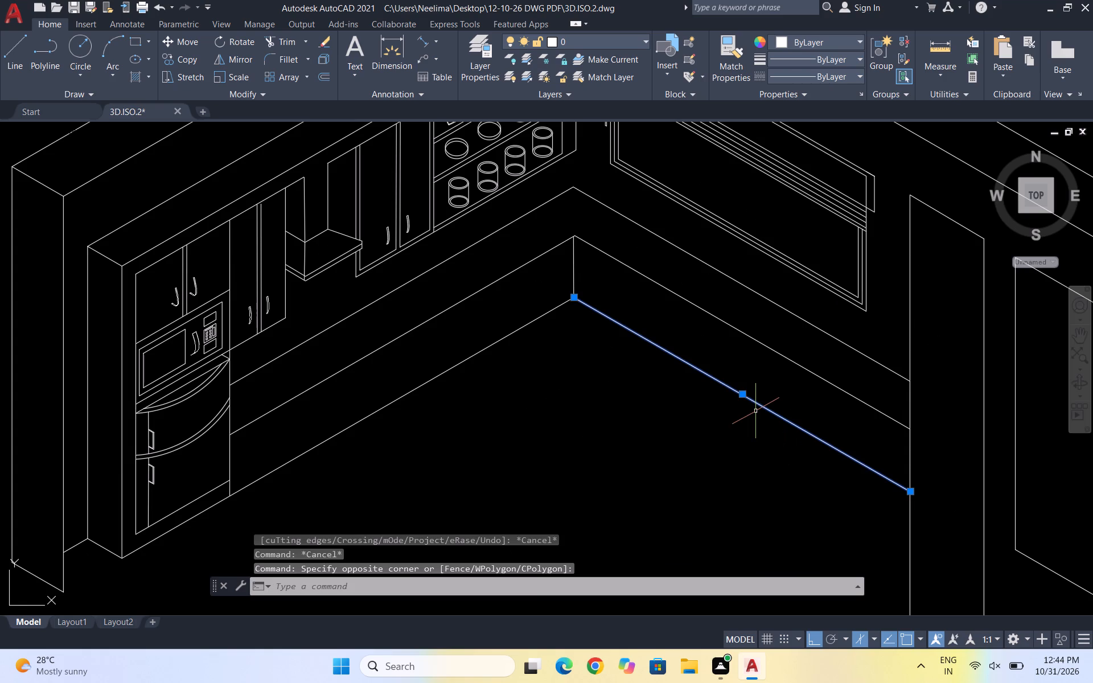
pyautogui.press('Delete')
pyautogui.press('Escape')
pyautogui.press('Escape')
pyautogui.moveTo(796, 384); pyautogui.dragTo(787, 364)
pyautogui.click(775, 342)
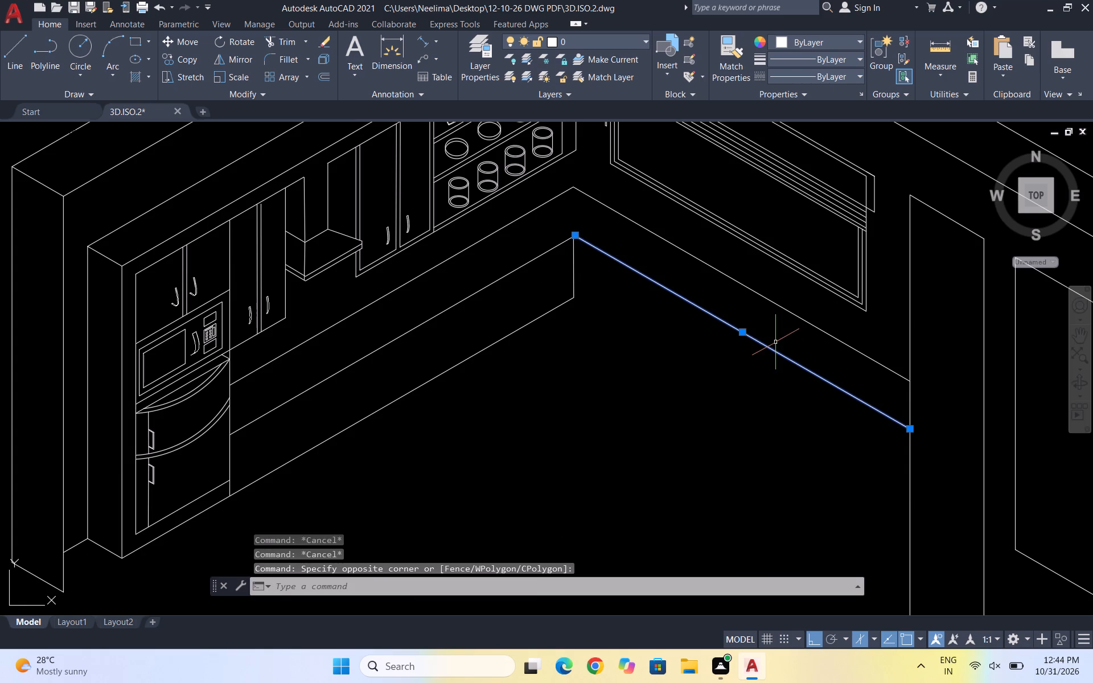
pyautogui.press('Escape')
# Copy the upper line below the window from its corner end down to the corner where the two middle lines meet.
pyautogui.click(820, 336)
pyautogui.click(807, 314)
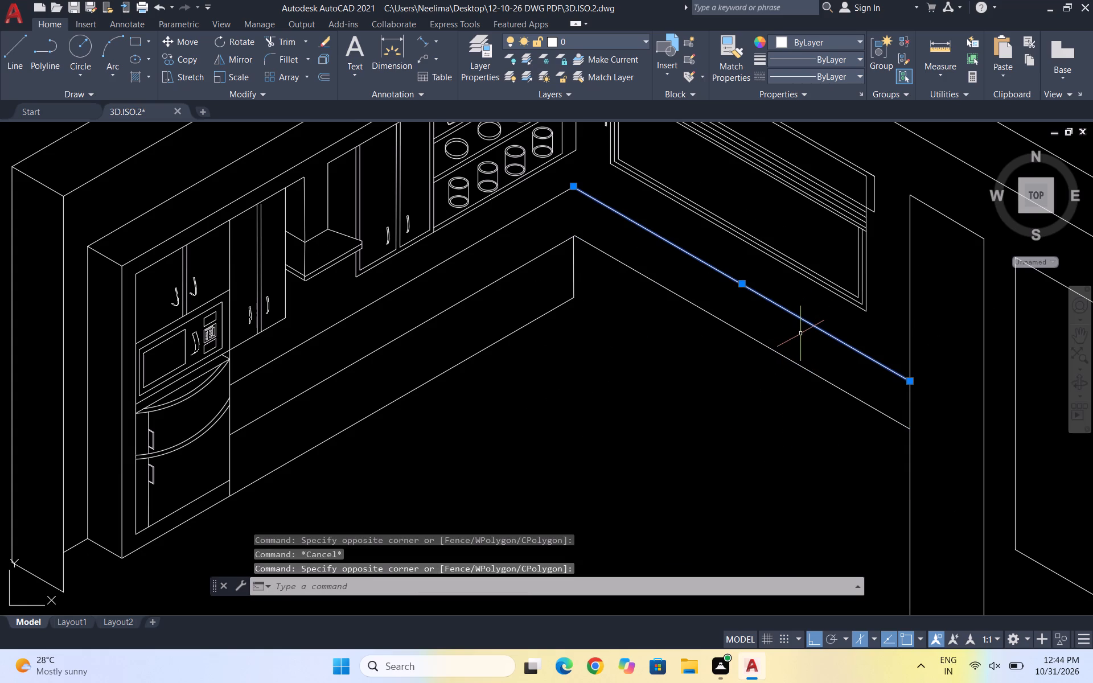
pyautogui.write('CO')
pyautogui.press('Return')
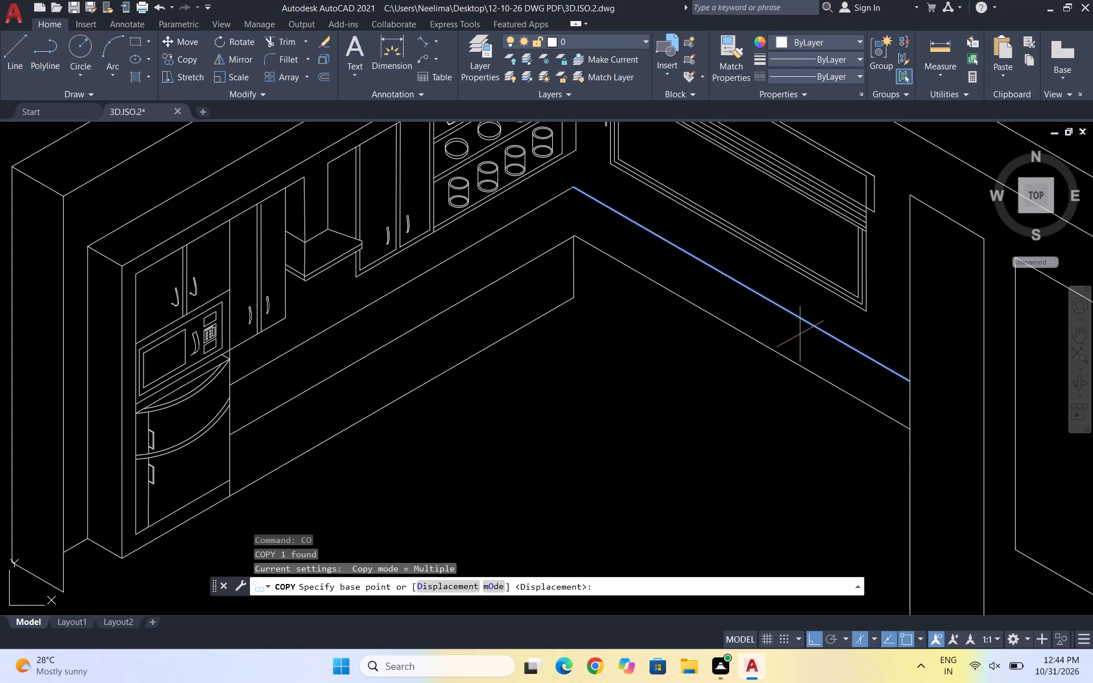
pyautogui.click(574, 184)
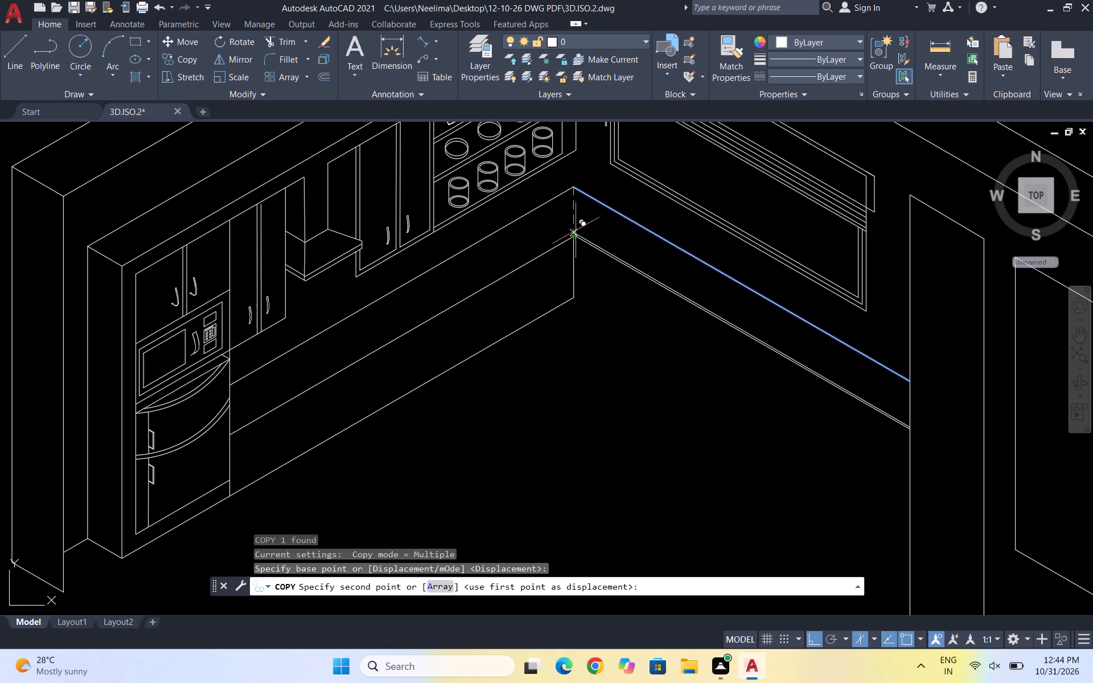
pyautogui.scroll(6, 552, 234)
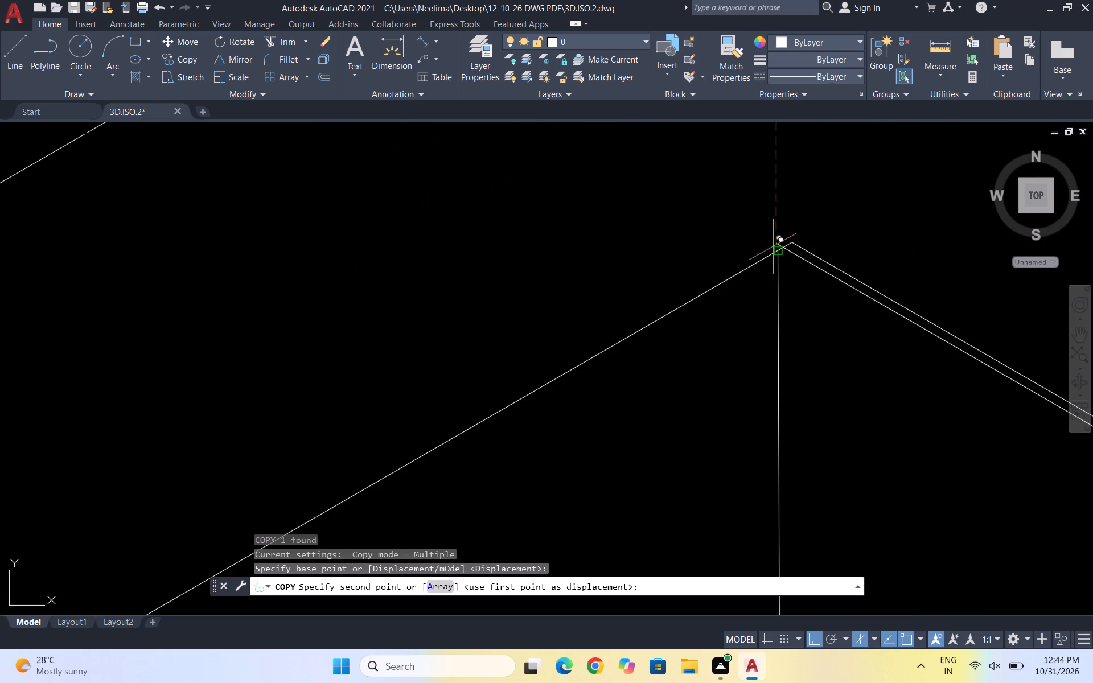
pyautogui.click(791, 242)
pyautogui.scroll(-4, 742, 237)
pyautogui.press('Escape')
pyautogui.scroll(-3, 498, 320)
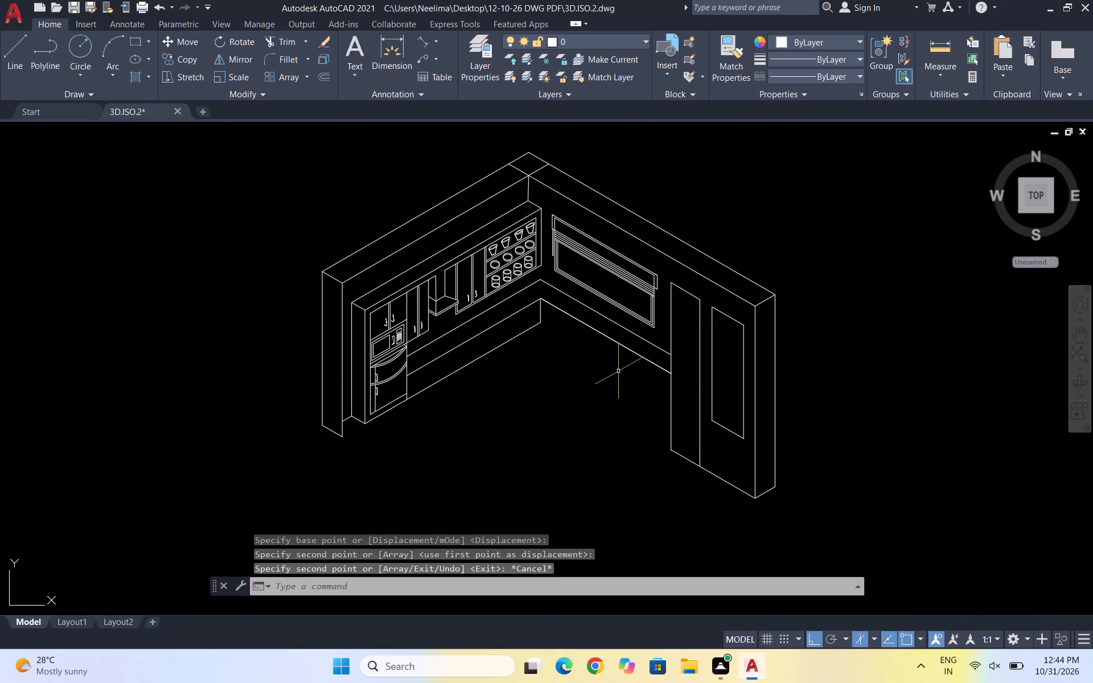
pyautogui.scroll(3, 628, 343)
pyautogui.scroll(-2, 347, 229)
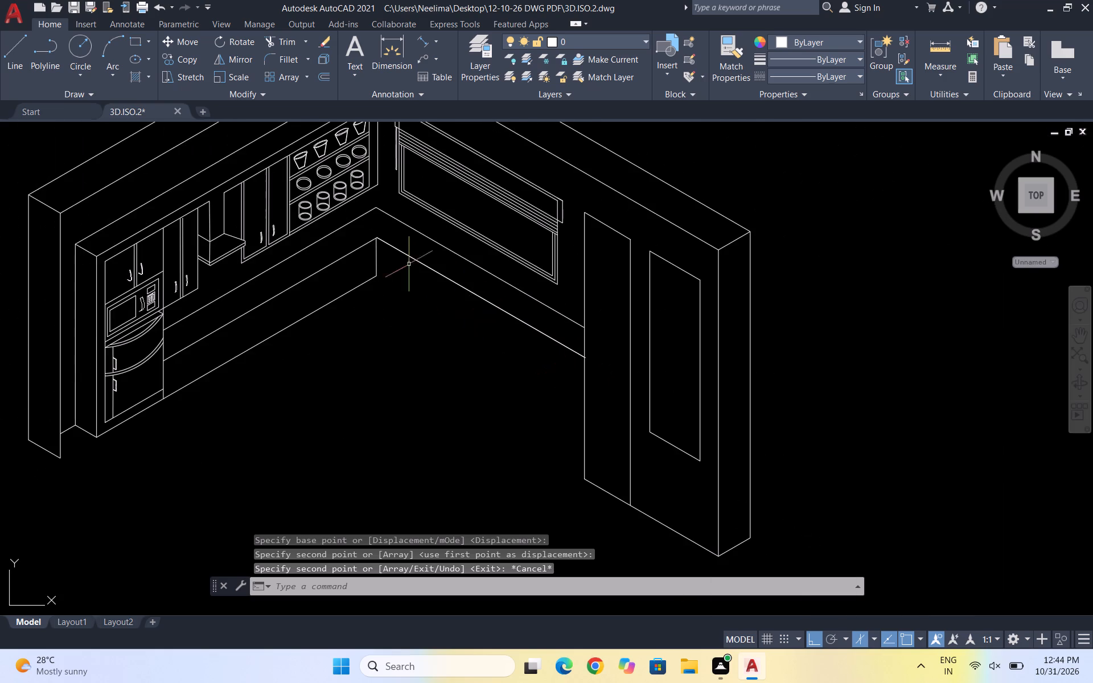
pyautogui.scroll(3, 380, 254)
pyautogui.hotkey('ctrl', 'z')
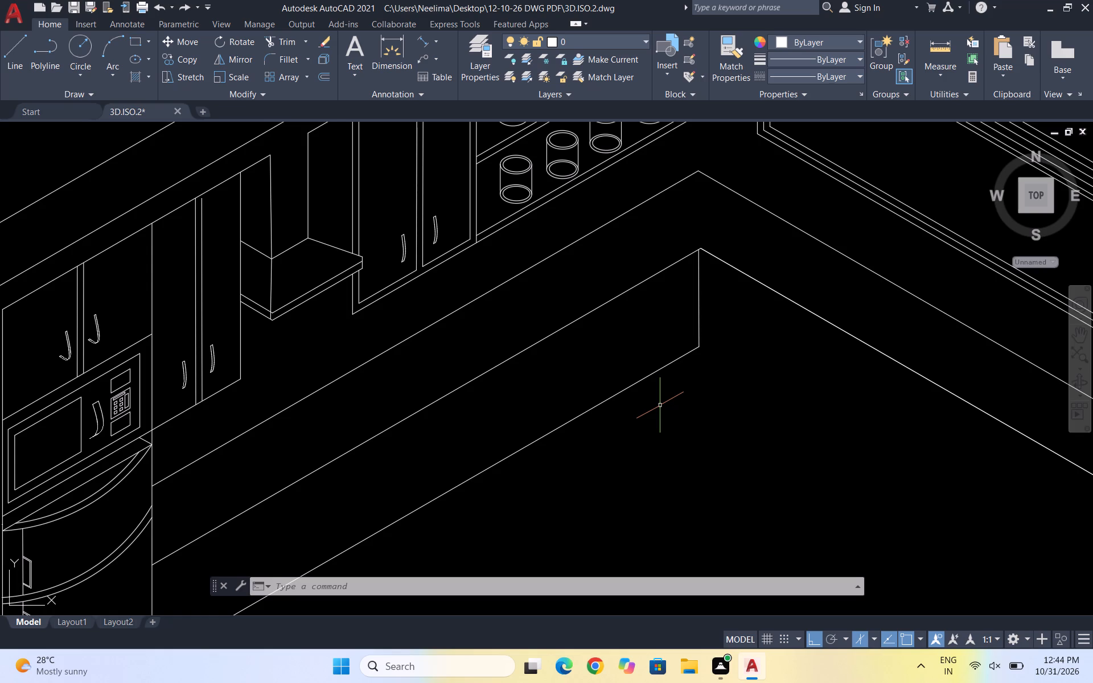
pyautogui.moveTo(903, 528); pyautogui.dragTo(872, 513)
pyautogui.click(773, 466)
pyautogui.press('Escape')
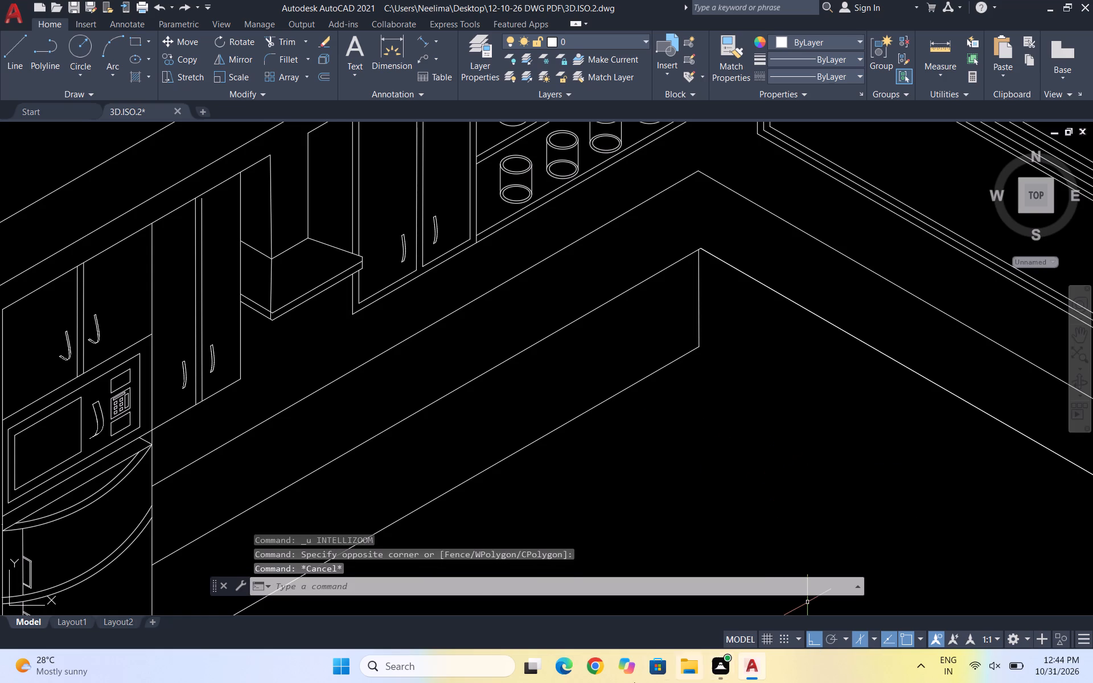
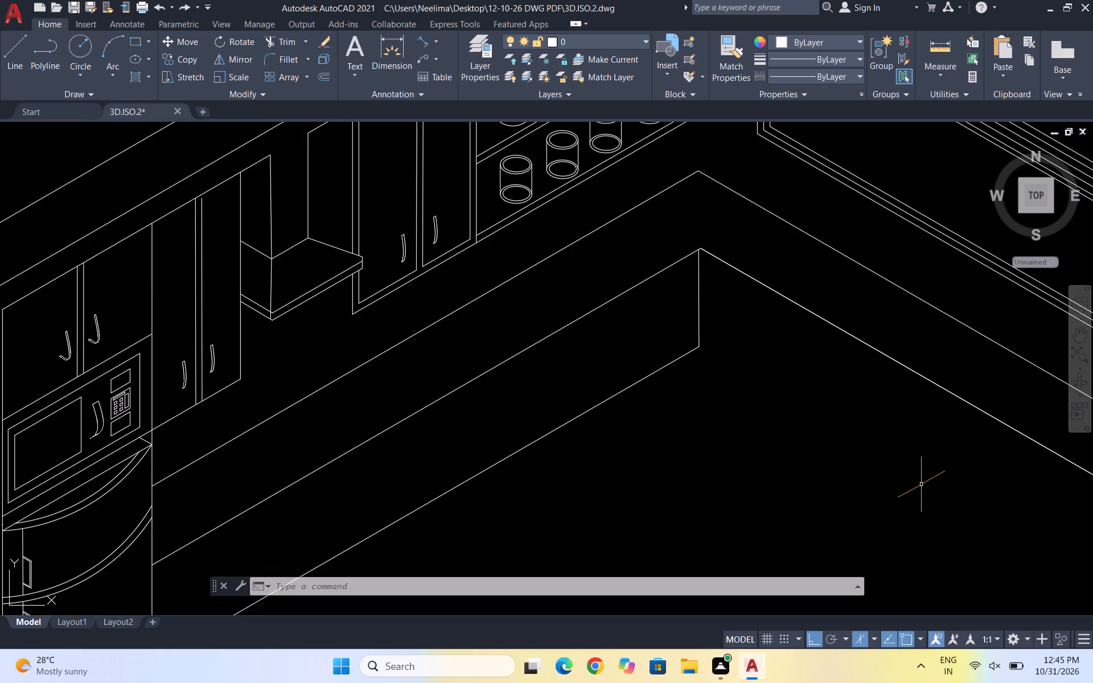
# Move the vertical corner line by its upper end to the corner where the two middle lines meet.
pyautogui.press('Escape')
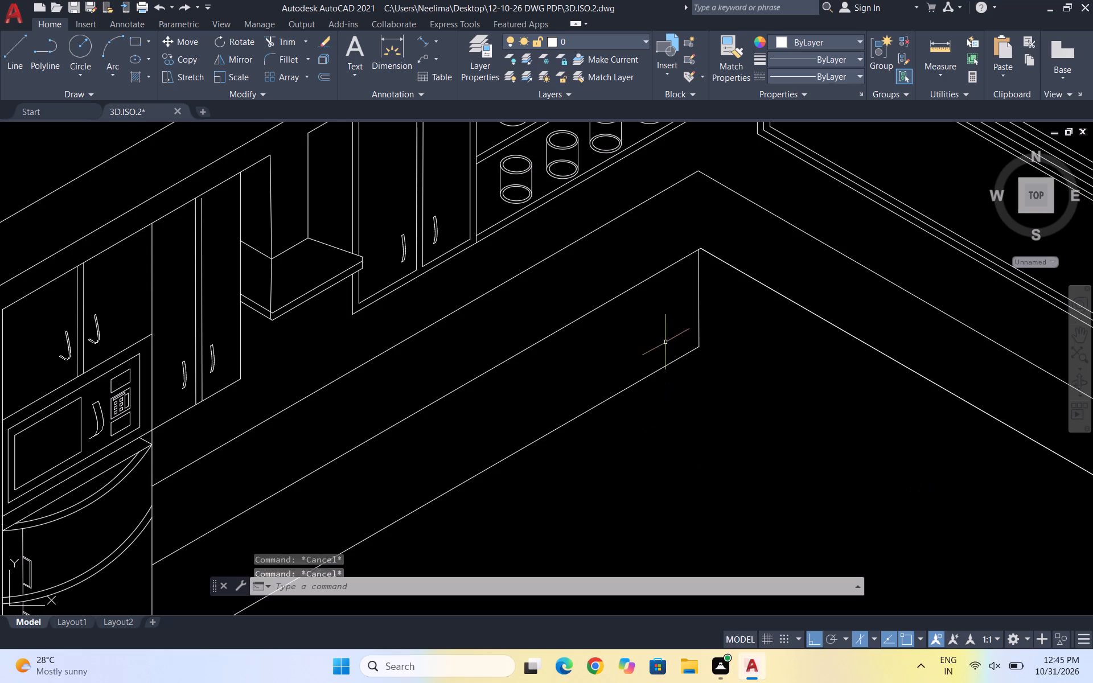
pyautogui.press('Escape')
pyautogui.scroll(-2, 644, 279)
pyautogui.scroll(3, 692, 275)
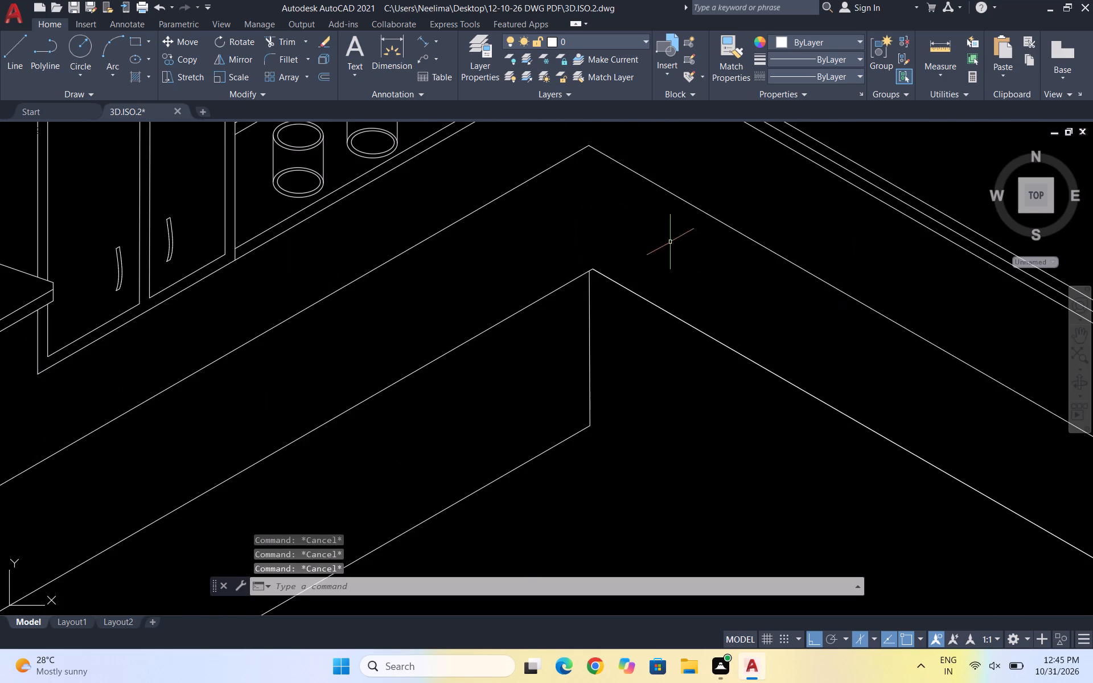
pyautogui.moveTo(670, 242); pyautogui.dragTo(673, 209)
pyautogui.click(667, 180)
pyautogui.press('Escape')
pyautogui.scroll(1, 601, 303)
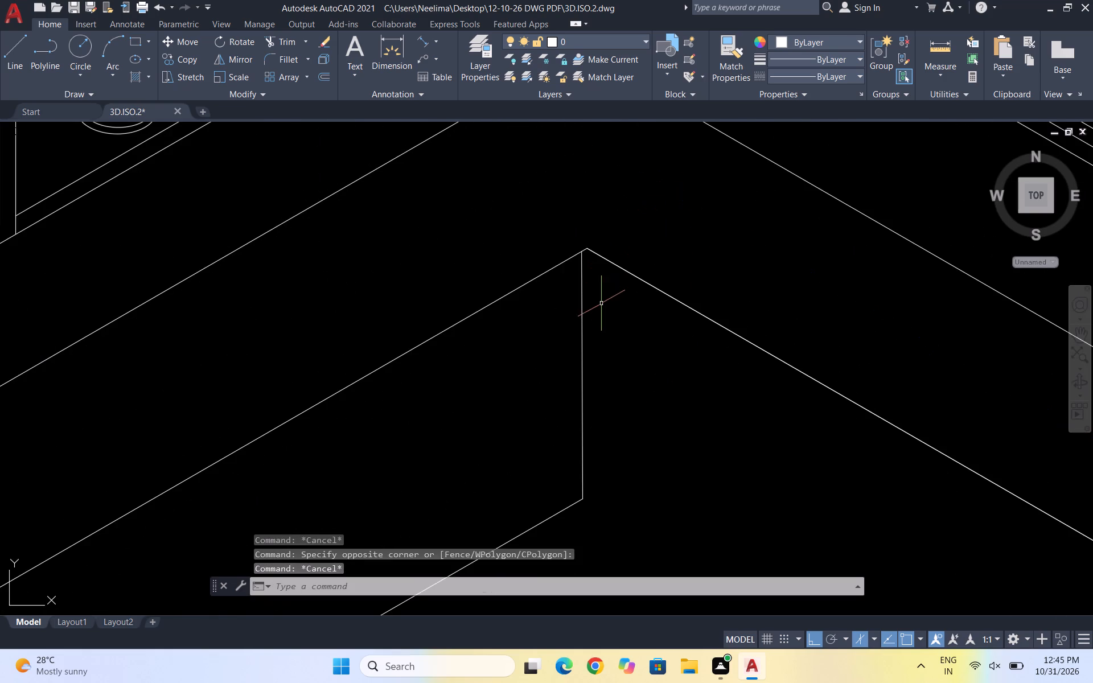
pyautogui.scroll(3, 590, 276)
pyautogui.moveTo(591, 290); pyautogui.dragTo(541, 291)
pyautogui.click(509, 299)
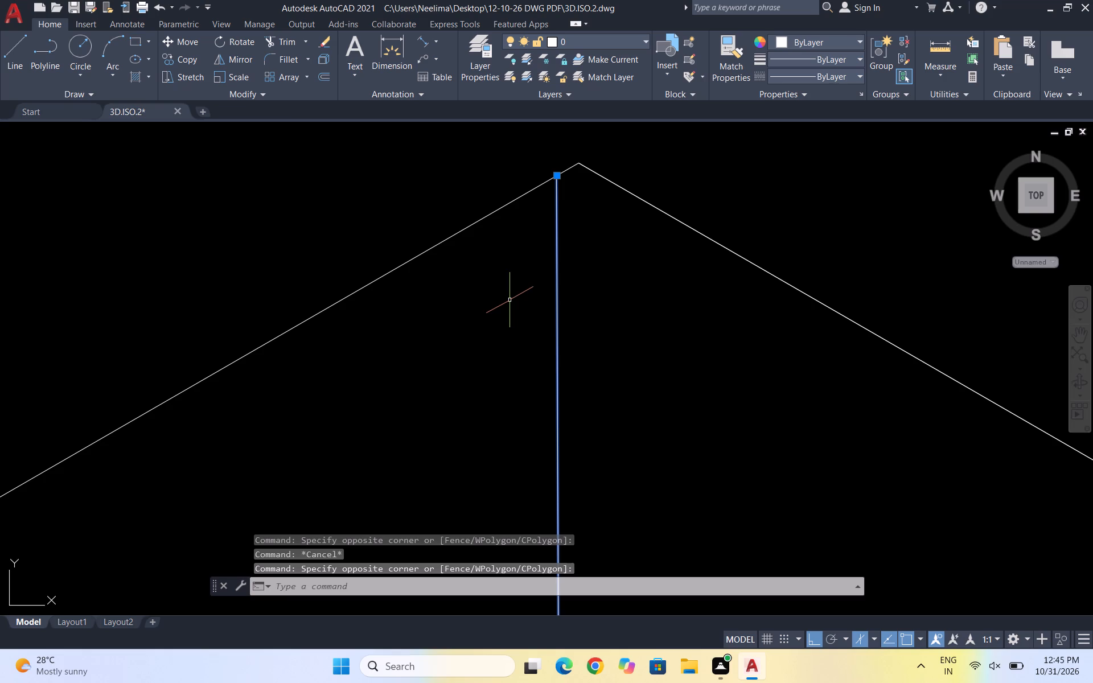
pyautogui.press('m')
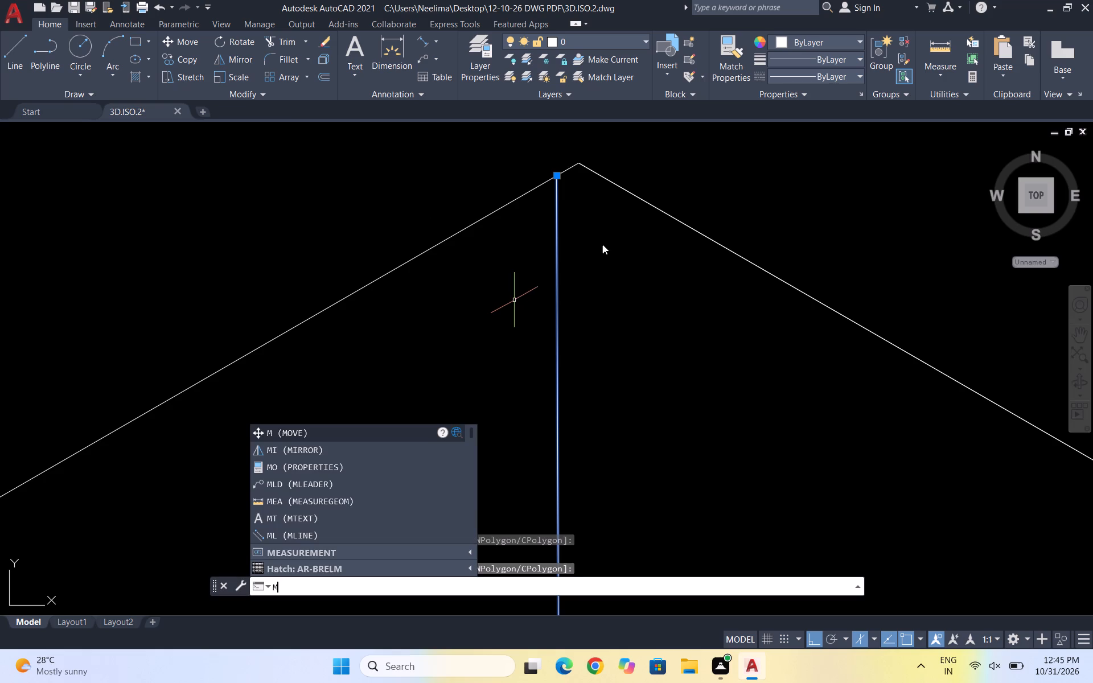
pyautogui.press('Return')
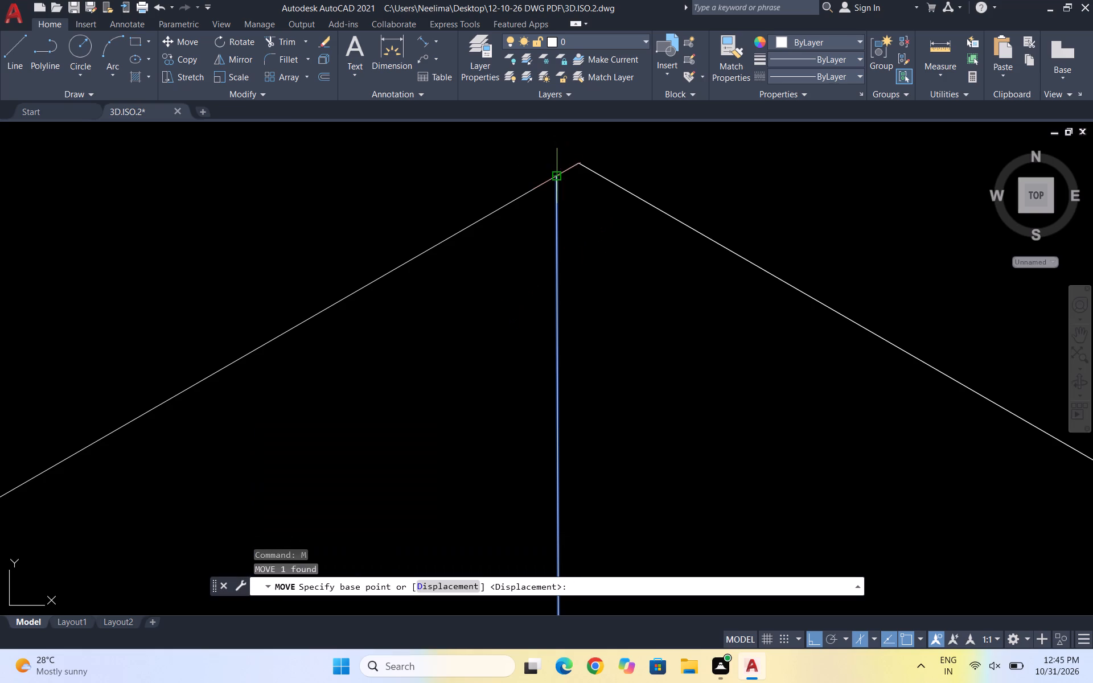
pyautogui.moveTo(560, 179); pyautogui.dragTo(568, 174)
pyautogui.click(582, 166)
pyautogui.scroll(-3, 595, 151)
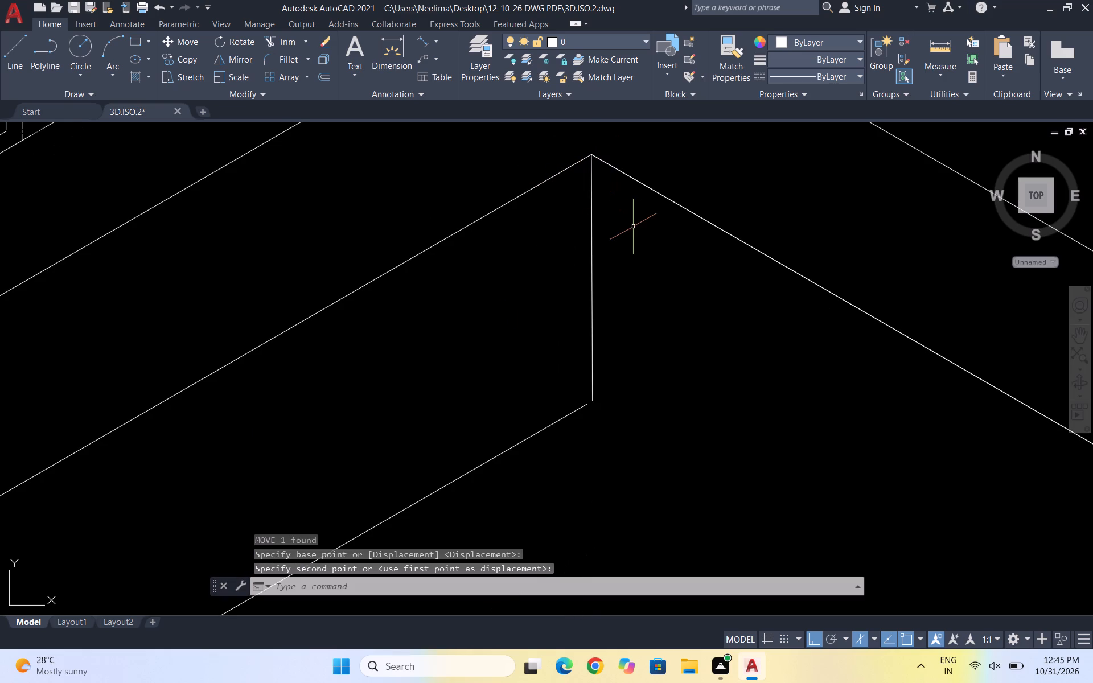
pyautogui.press('Escape')
# Extend the lowest line below the cabinets to the moved vertical corner line.
pyautogui.write('EX')
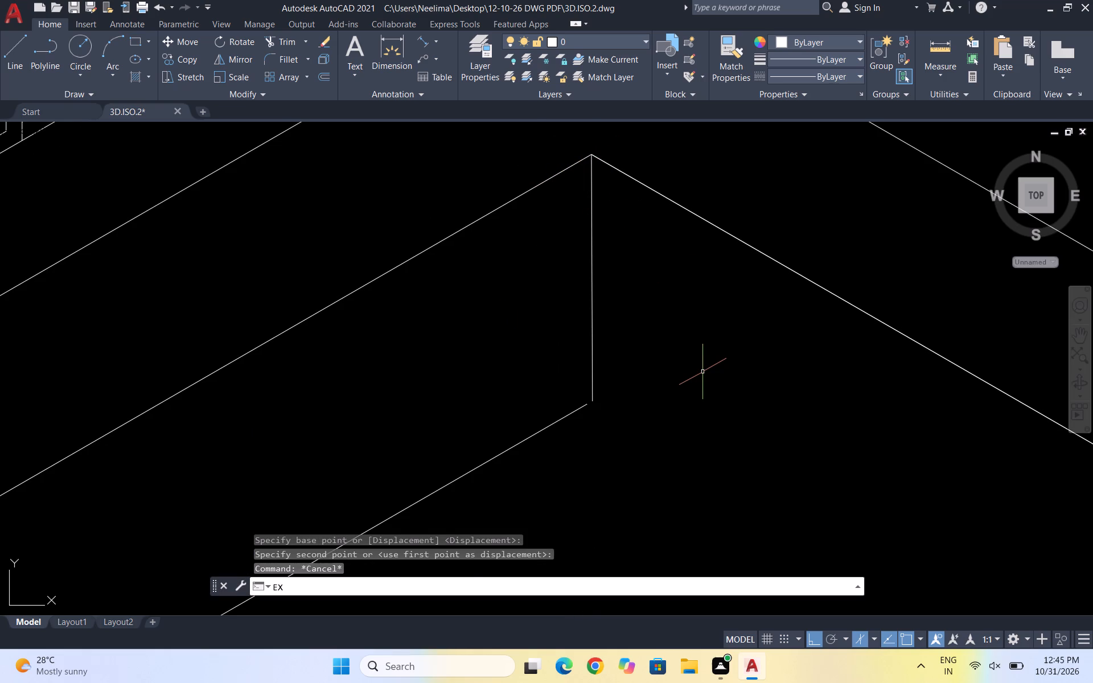
pyautogui.press('Return')
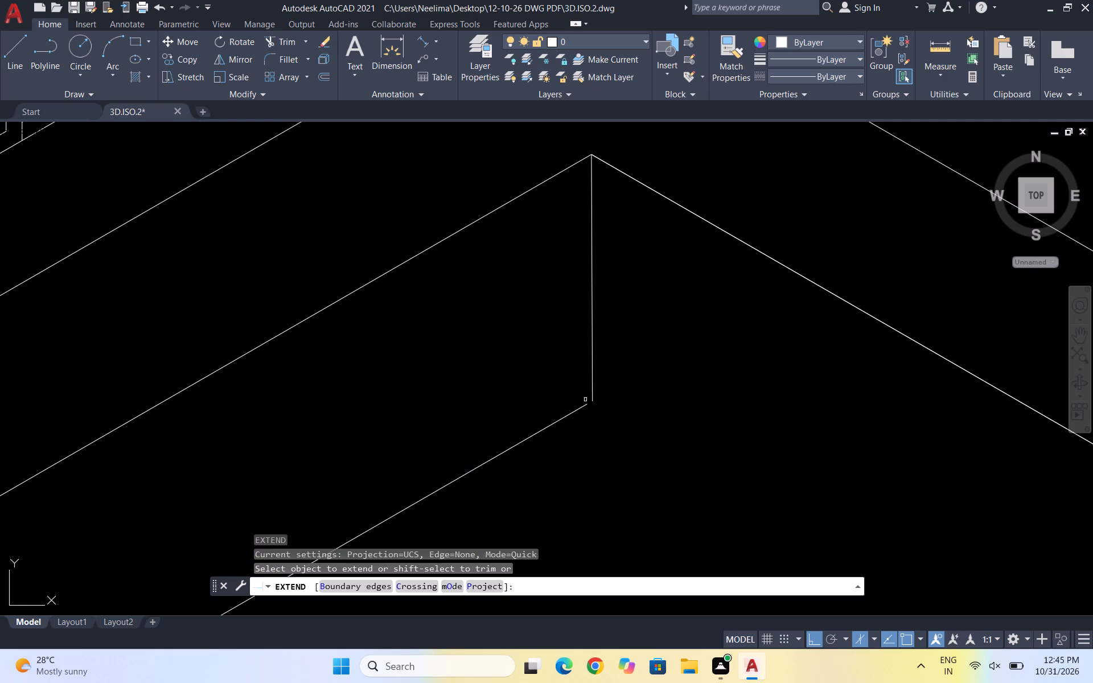
pyautogui.click(576, 408)
pyautogui.press('Escape')
pyautogui.scroll(-4, 645, 303)
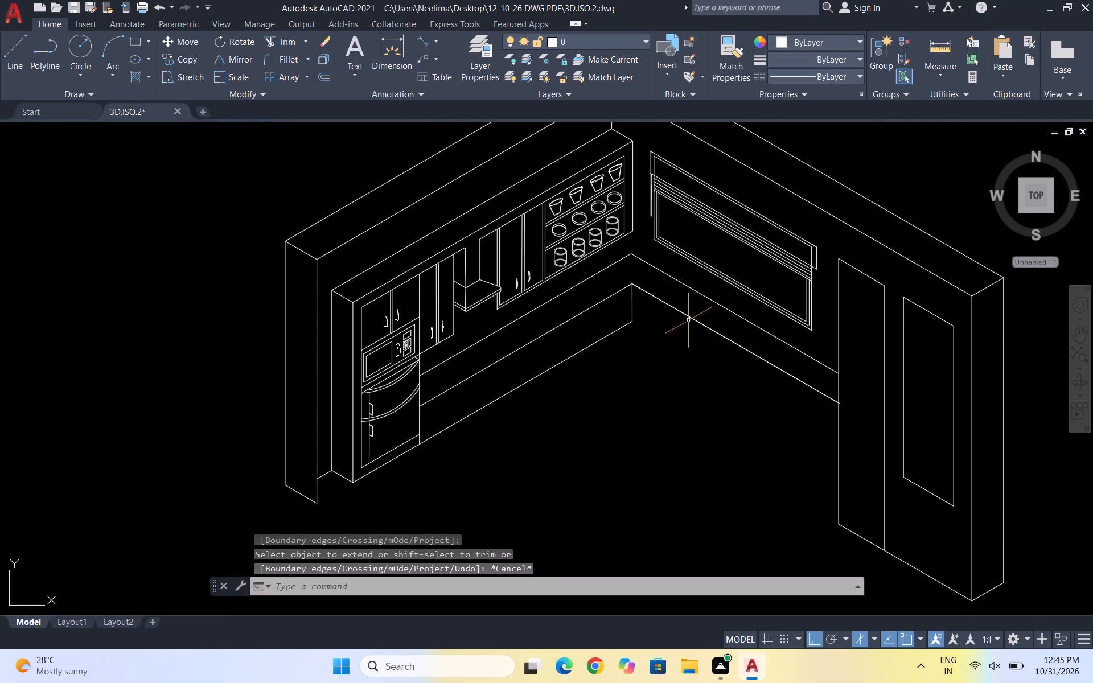
# Copy the middle line below the window from its corner end down to the bottom of the vertical corner line.
pyautogui.scroll(1, 671, 305)
pyautogui.press('Escape')
pyautogui.scroll(2, 648, 305)
pyautogui.scroll(-3, 624, 227)
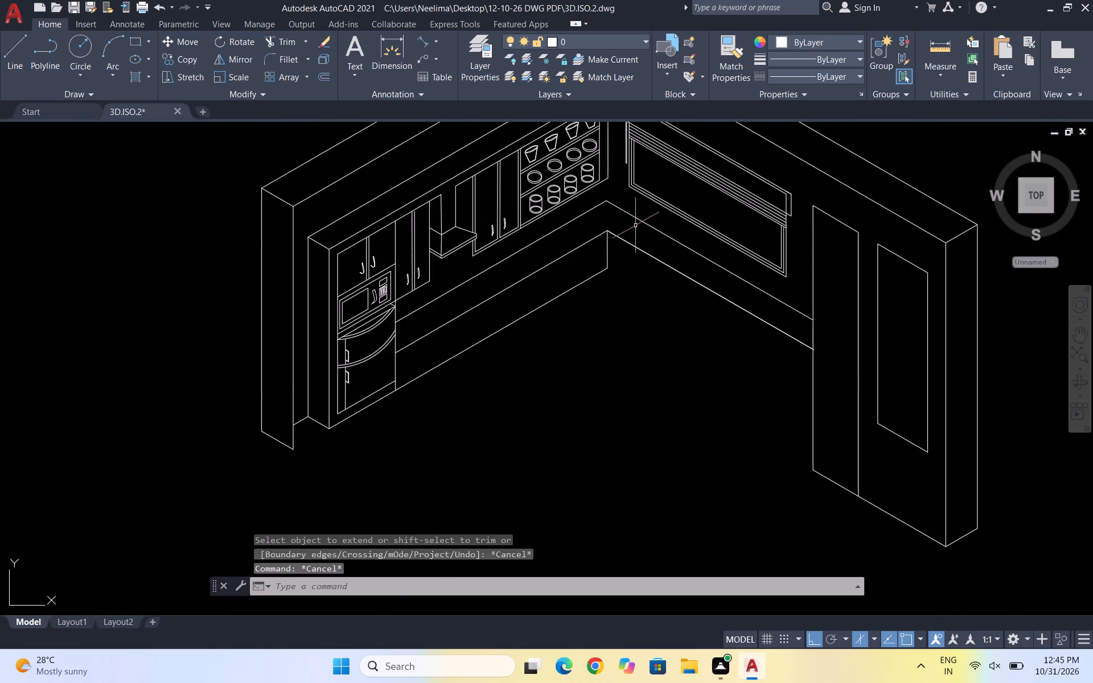
pyautogui.scroll(3, 598, 205)
pyautogui.moveTo(697, 345); pyautogui.dragTo(691, 336)
pyautogui.click(671, 322)
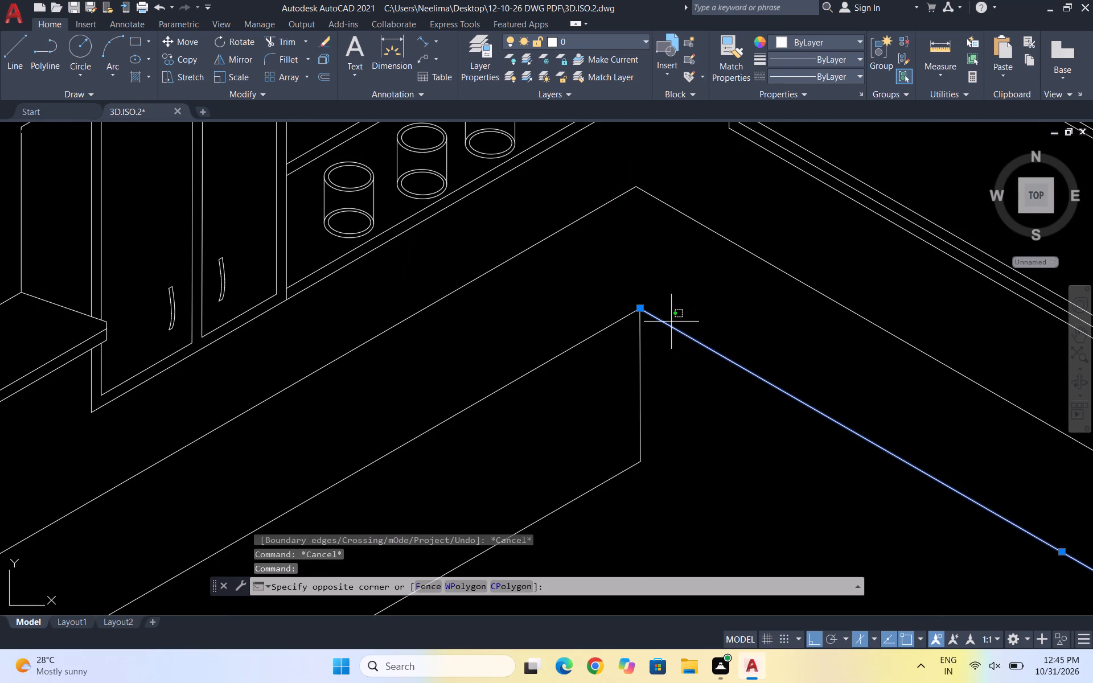
pyautogui.write('CO')
pyautogui.press('Return')
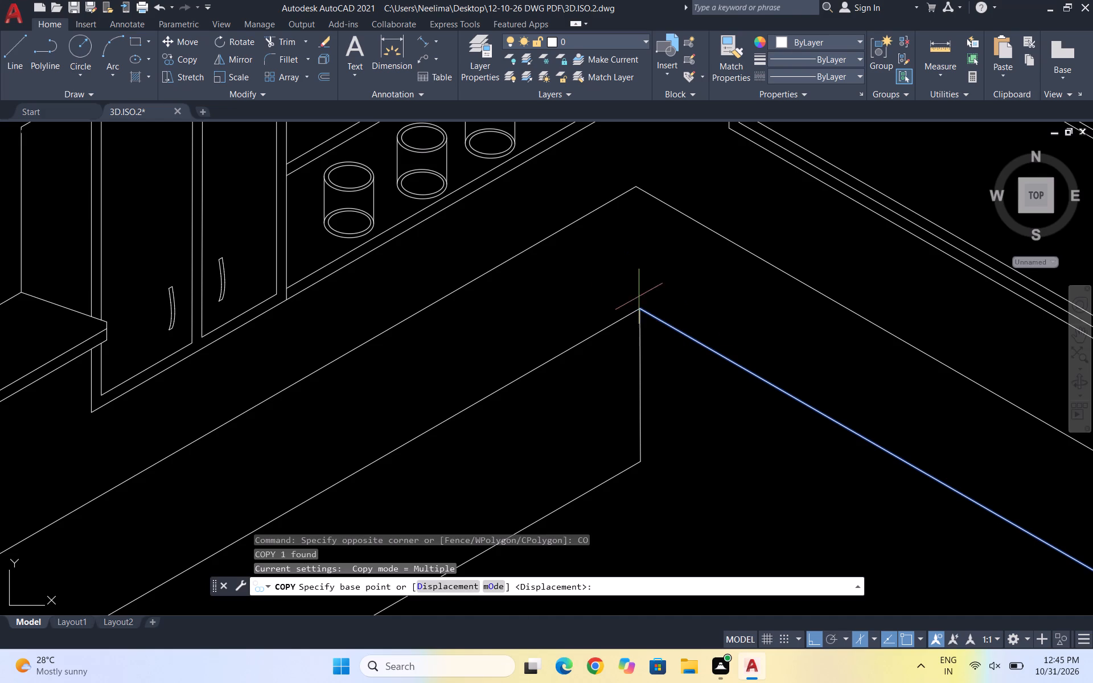
pyautogui.moveTo(641, 308); pyautogui.dragTo(644, 314)
pyautogui.moveTo(639, 456); pyautogui.dragTo(643, 451)
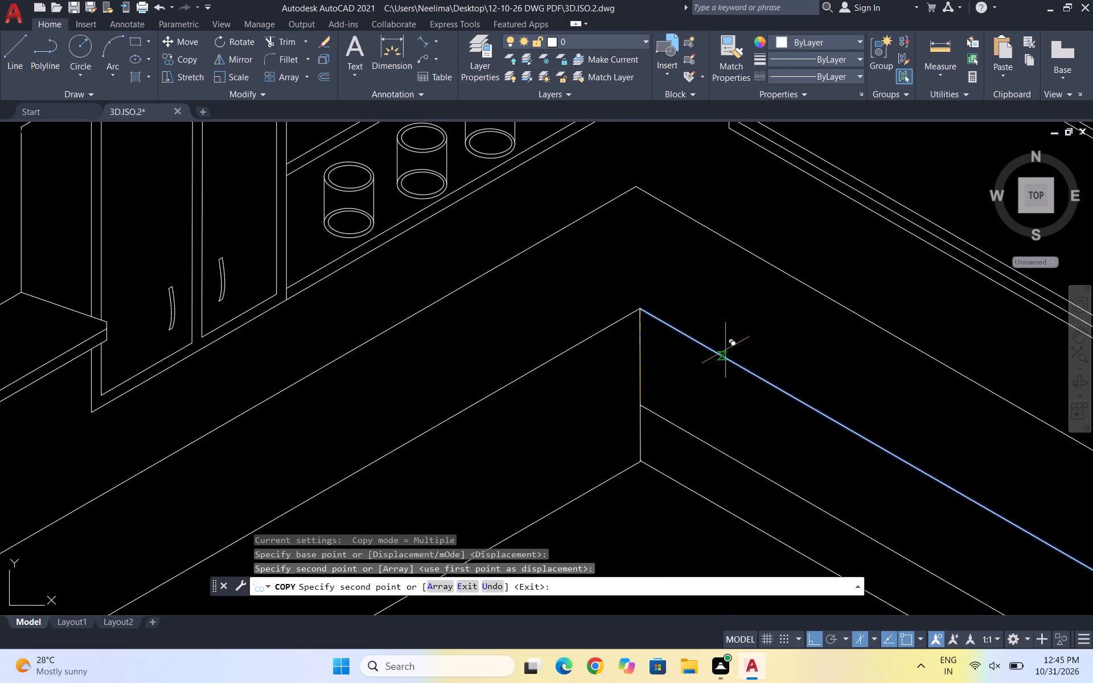
pyautogui.scroll(-3, 721, 307)
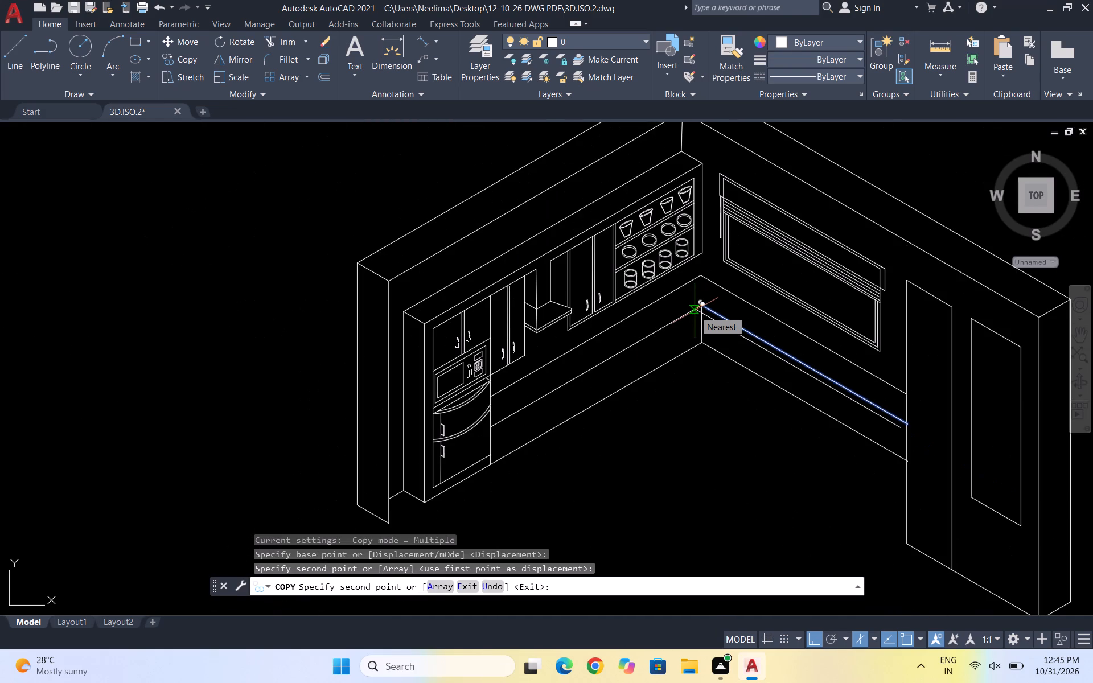
pyautogui.press('Escape')
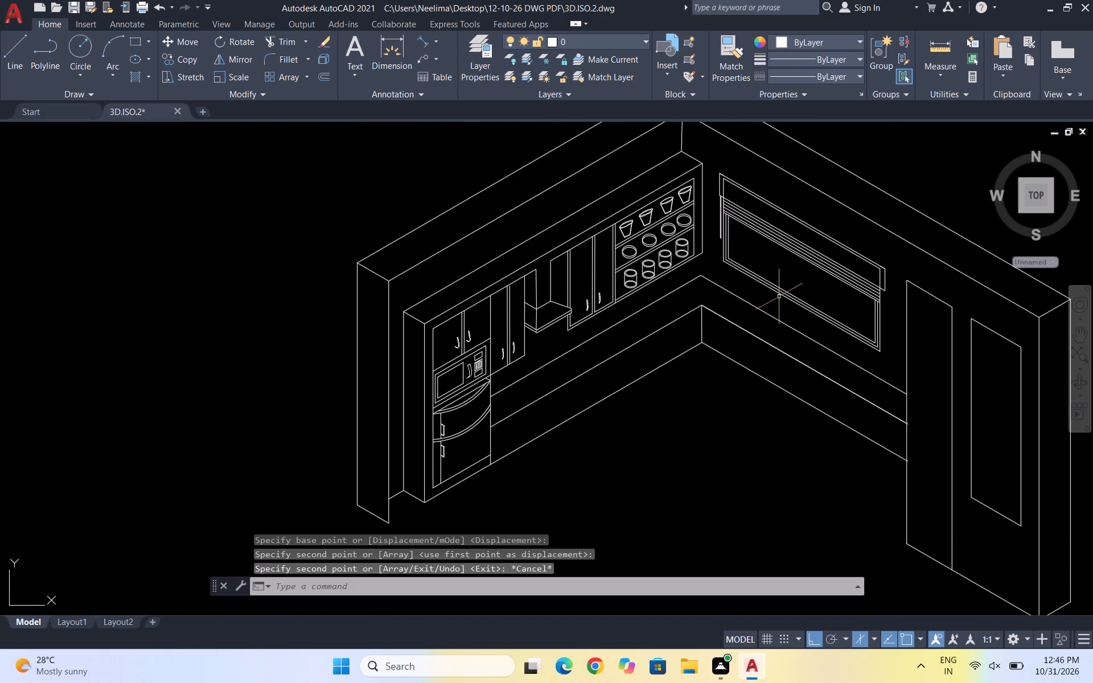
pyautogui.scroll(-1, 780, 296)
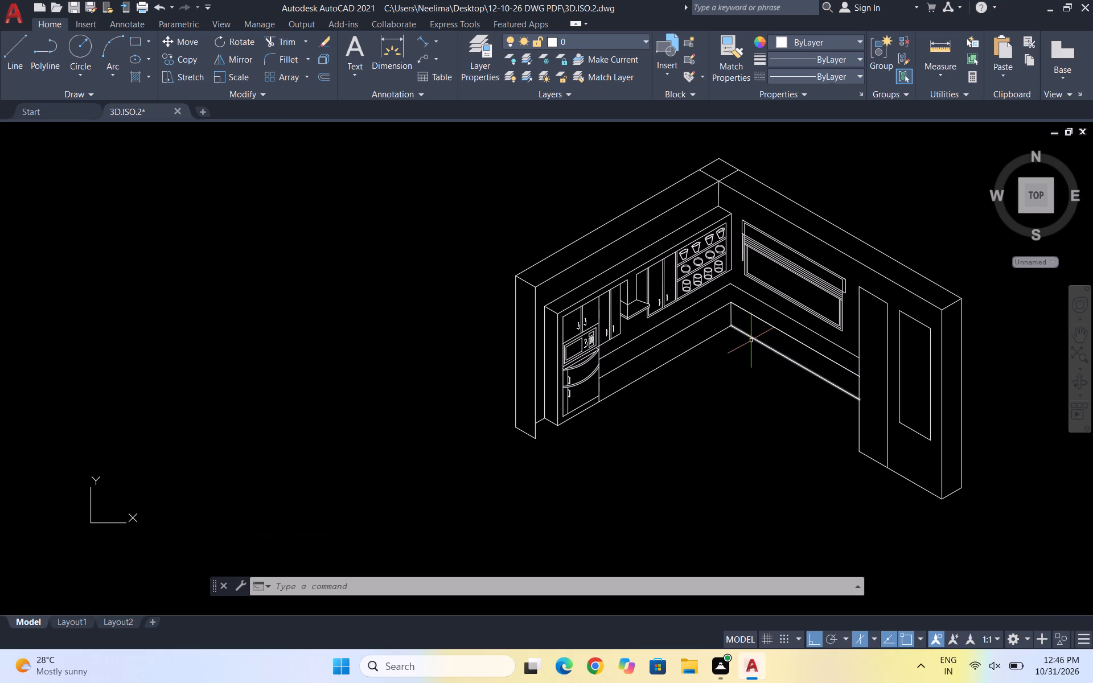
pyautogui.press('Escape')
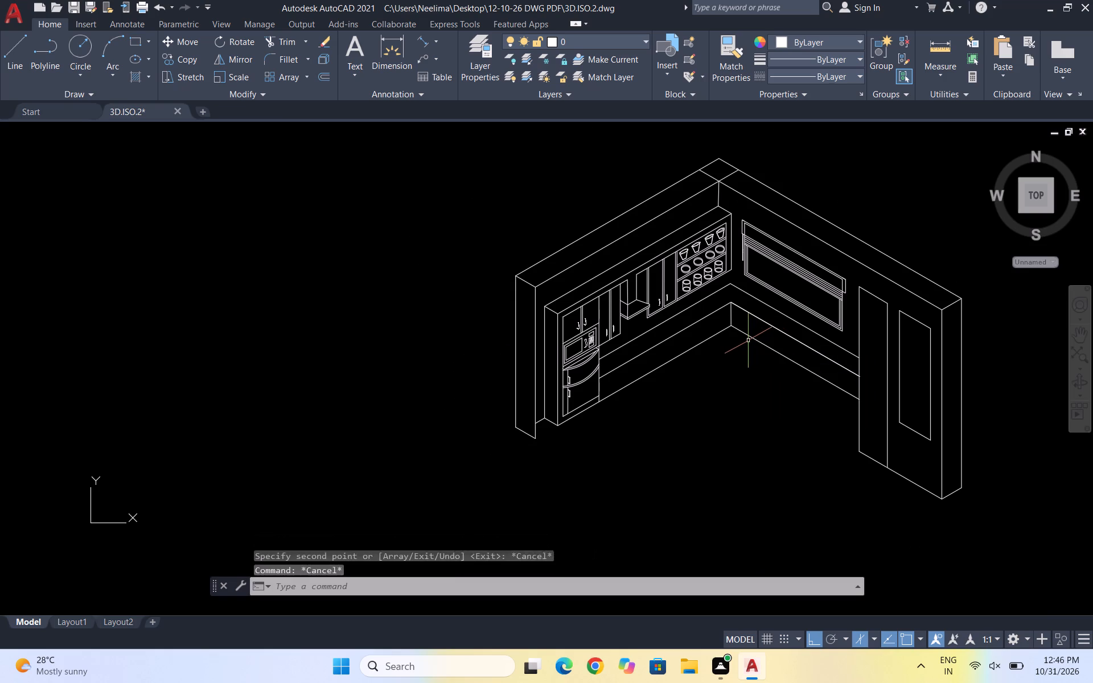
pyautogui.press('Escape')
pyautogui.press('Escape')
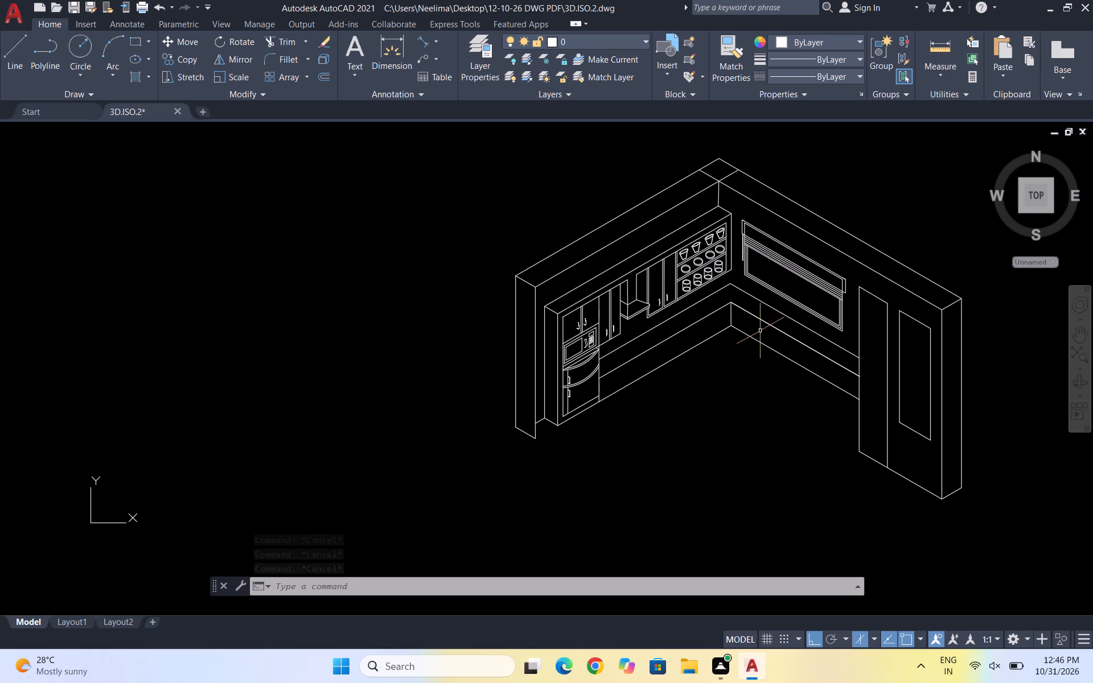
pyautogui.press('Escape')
# Draw a line about 20 long at 30° across the countertop below the window, as the first short edge of a four-sided outline.
pyautogui.scroll(2, 780, 314)
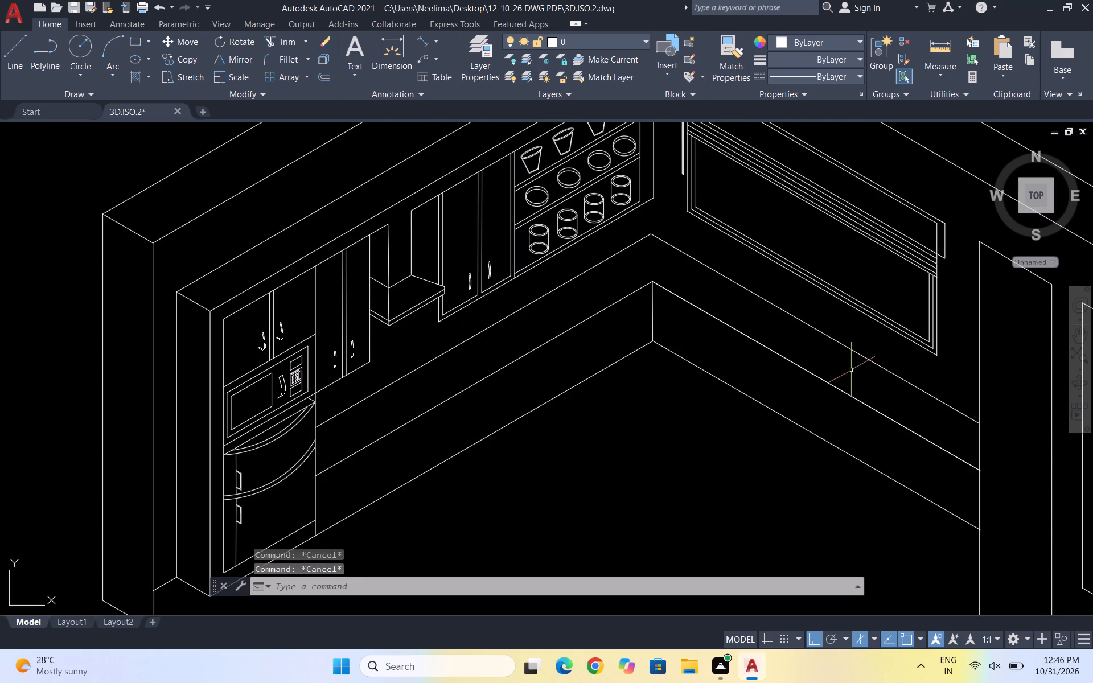
pyautogui.scroll(2, 851, 371)
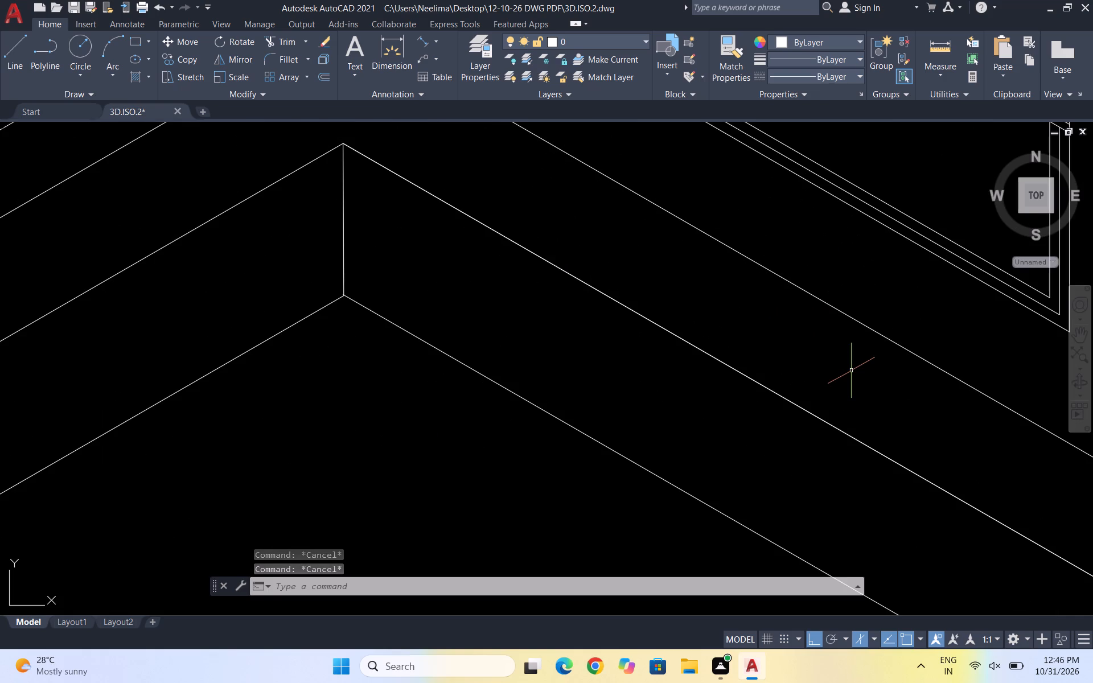
pyautogui.press('l')
pyautogui.press('Return')
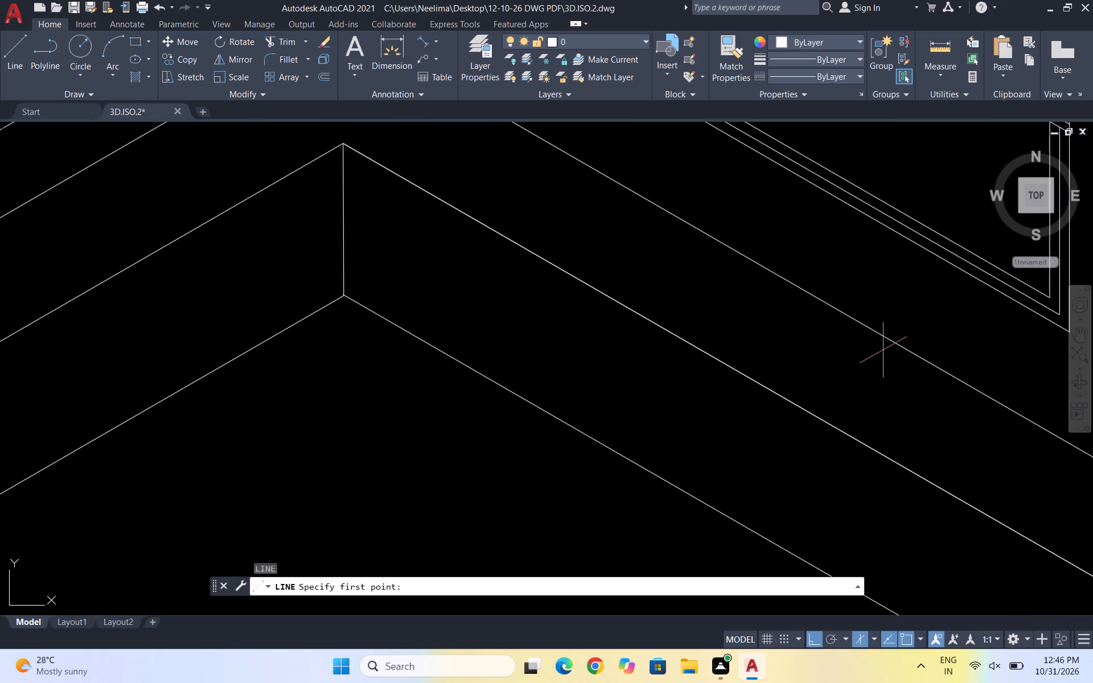
pyautogui.scroll(-2, 856, 376)
pyautogui.scroll(2, 794, 394)
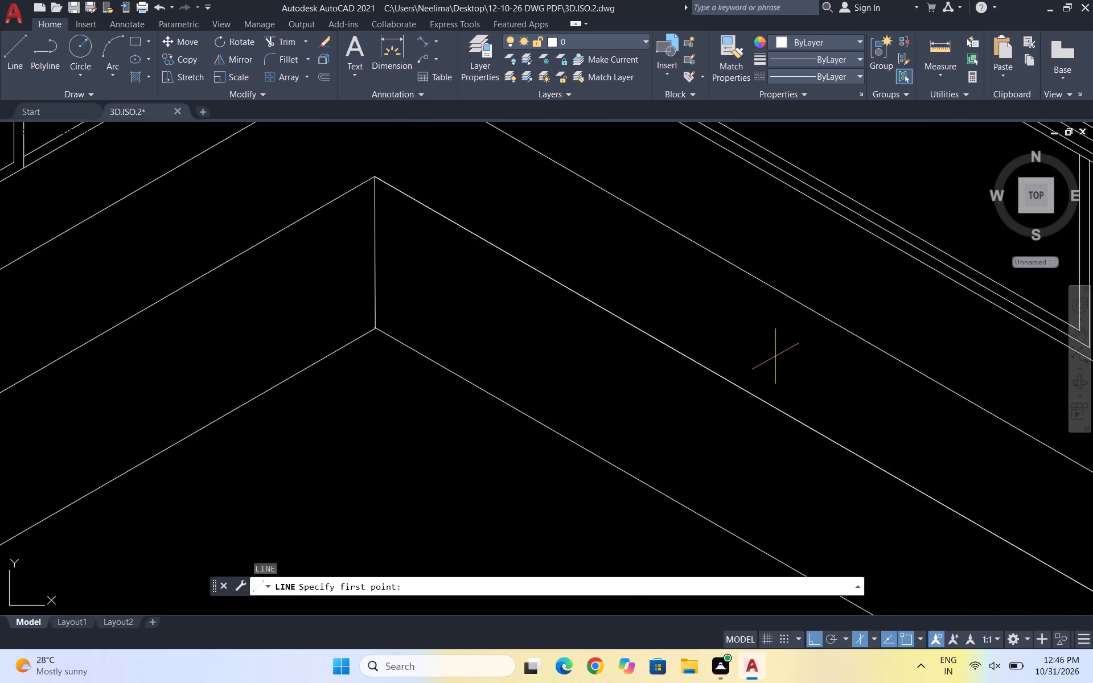
pyautogui.scroll(3, 775, 356)
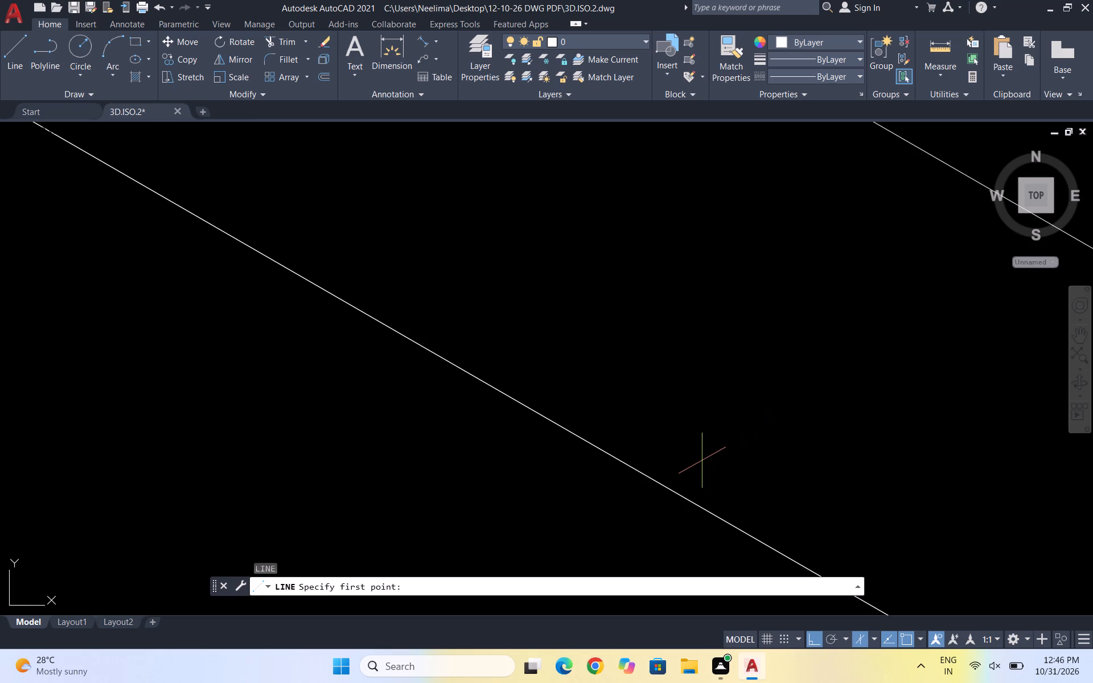
pyautogui.moveTo(702, 460); pyautogui.dragTo(715, 449)
pyautogui.scroll(-2, 807, 364)
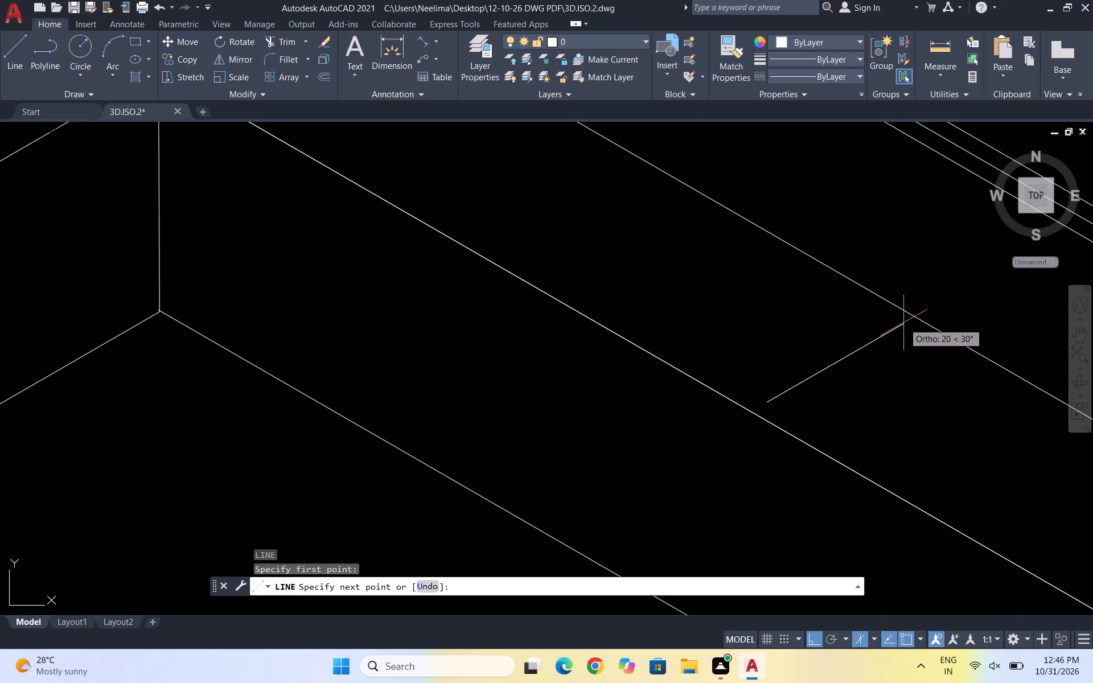
pyautogui.click(903, 323)
# Switch to the left isoplane and draw the outline's long back edge toward the room corner, just inside the countertop's upper line.
pyautogui.scroll(-3, 891, 324)
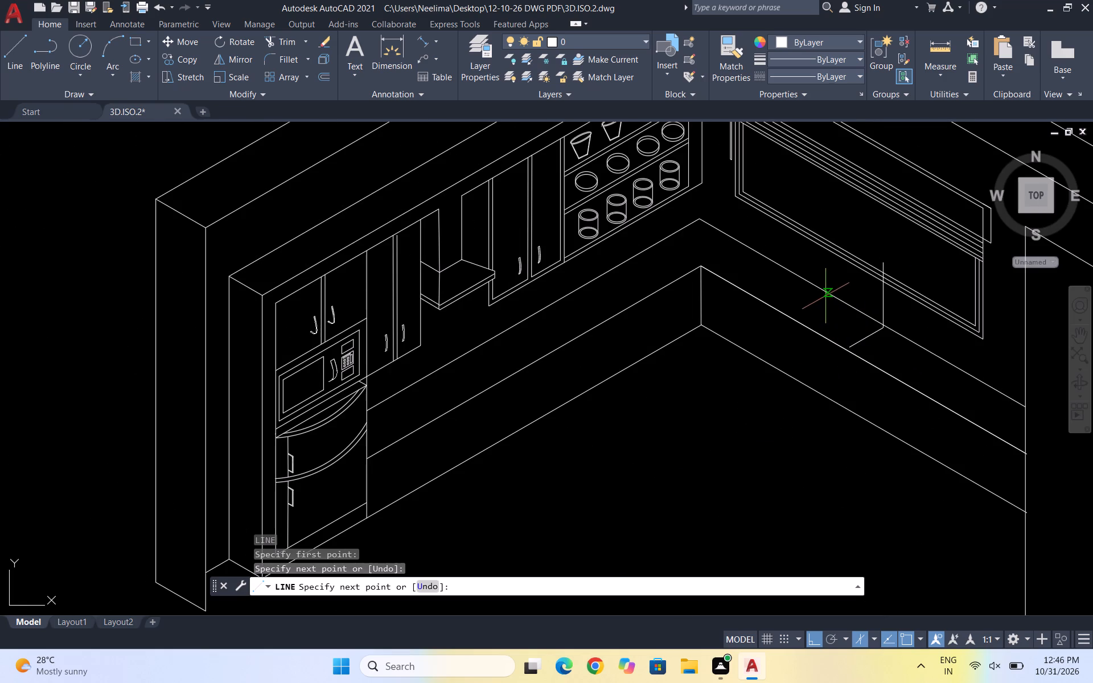
pyautogui.press('F8')
pyautogui.scroll(2, 828, 294)
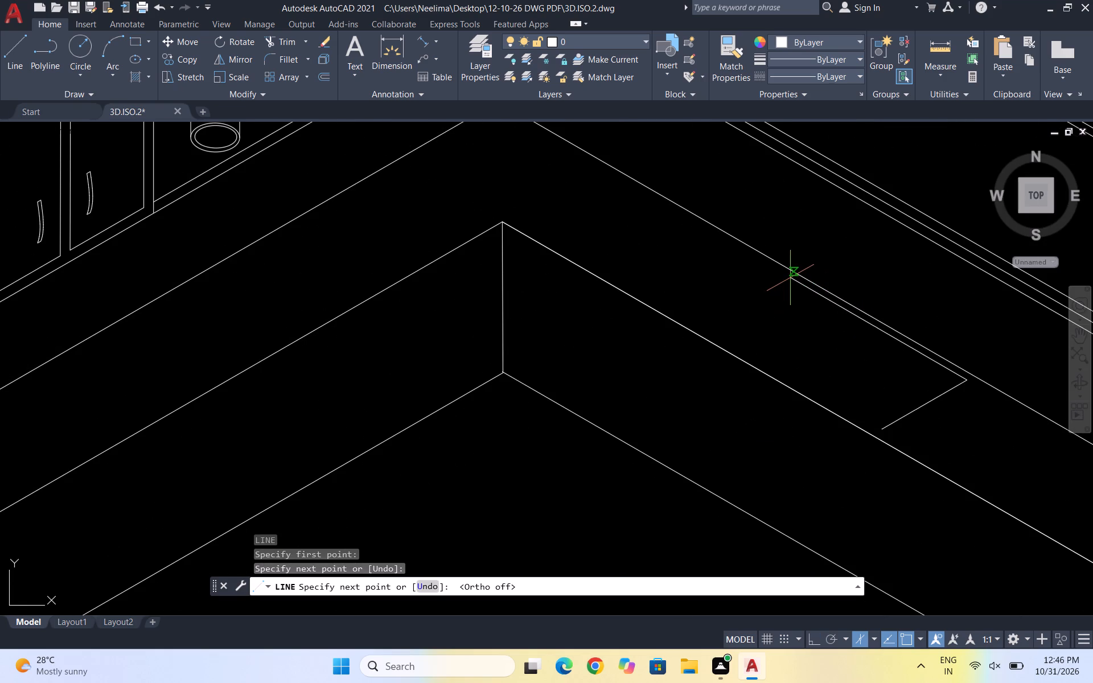
pyautogui.press('F8')
pyautogui.press('F5')
pyautogui.scroll(1, 762, 273)
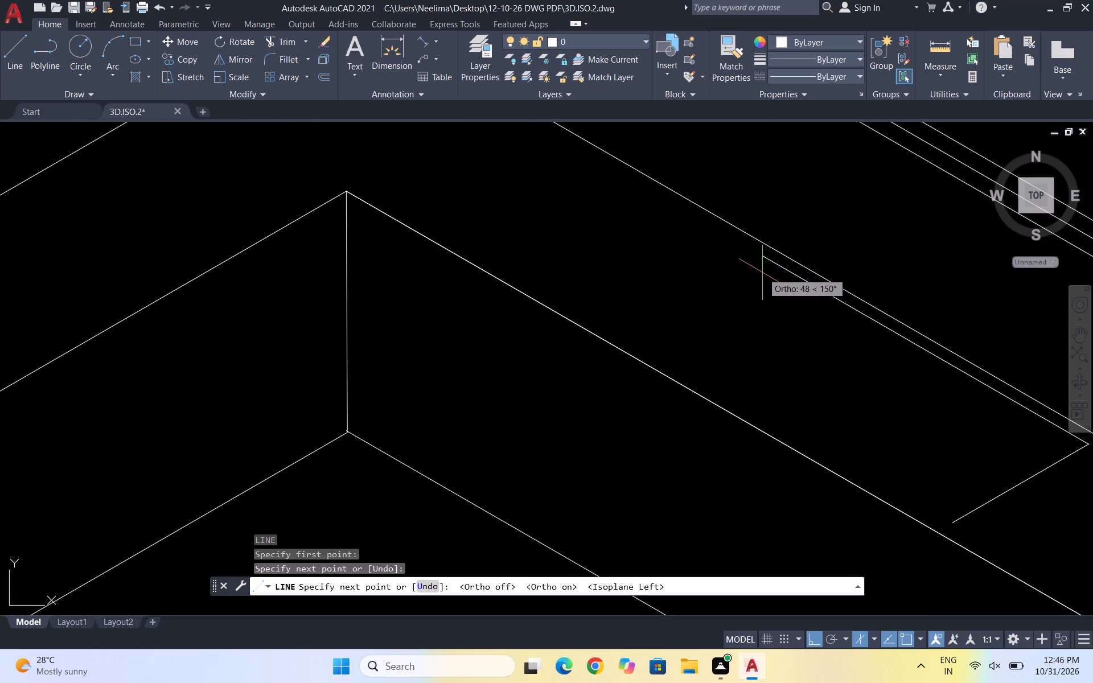
pyautogui.scroll(-2, 758, 262)
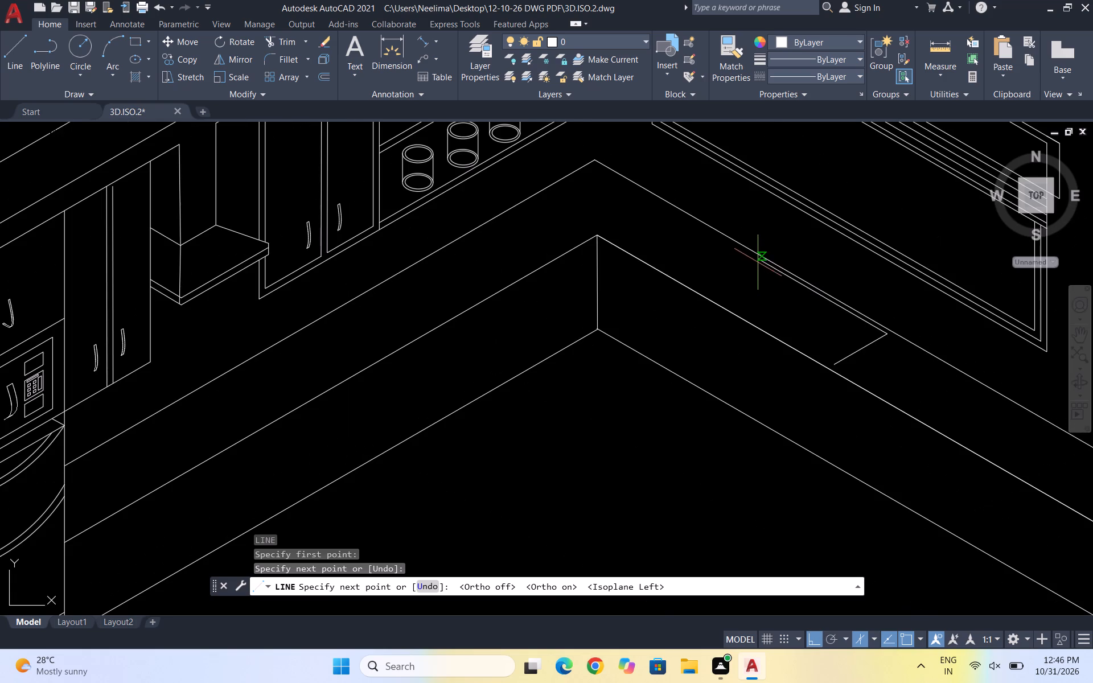
pyautogui.click(752, 253)
pyautogui.scroll(1, 738, 262)
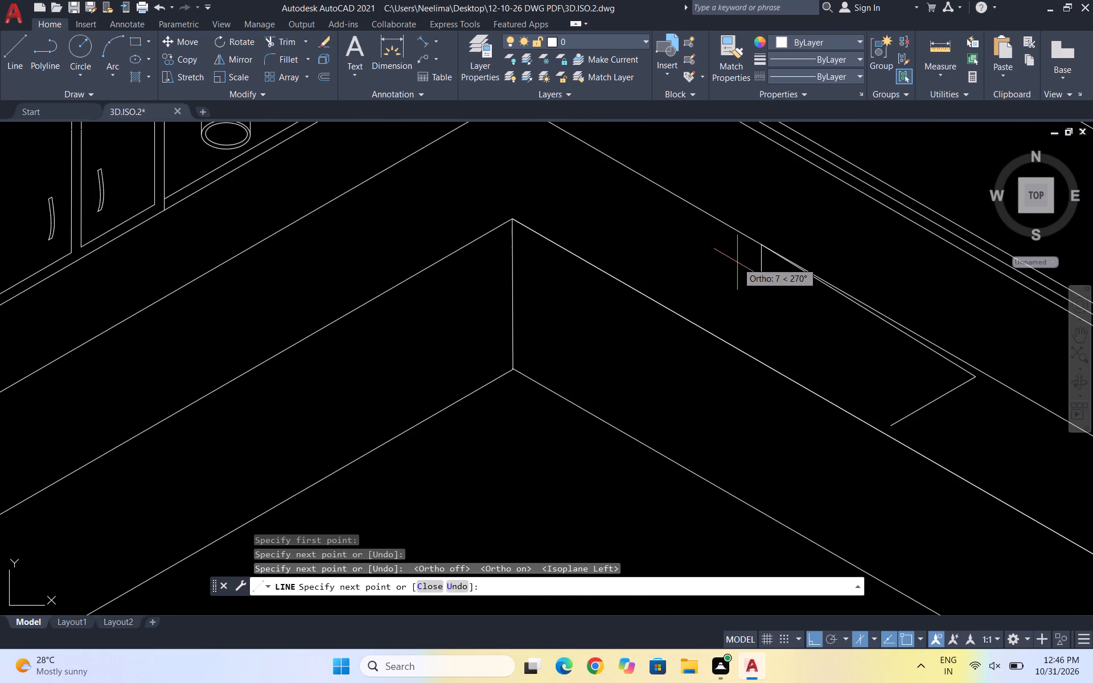
pyautogui.hotkey('ctrl', 'z')
pyautogui.scroll(2, 743, 265)
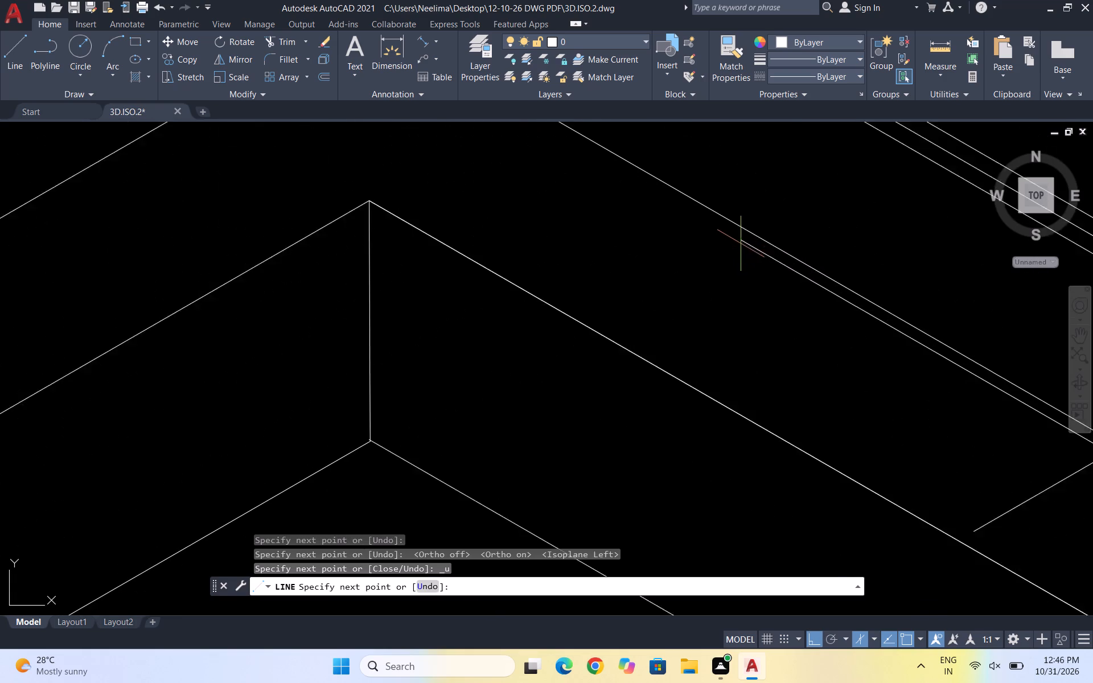
pyautogui.scroll(1, 741, 244)
pyautogui.click(738, 236)
# Switch to the top isoplane and draw the remaining short edge and long front edge to close the four-sided countertop outline.
pyautogui.scroll(-3, 726, 237)
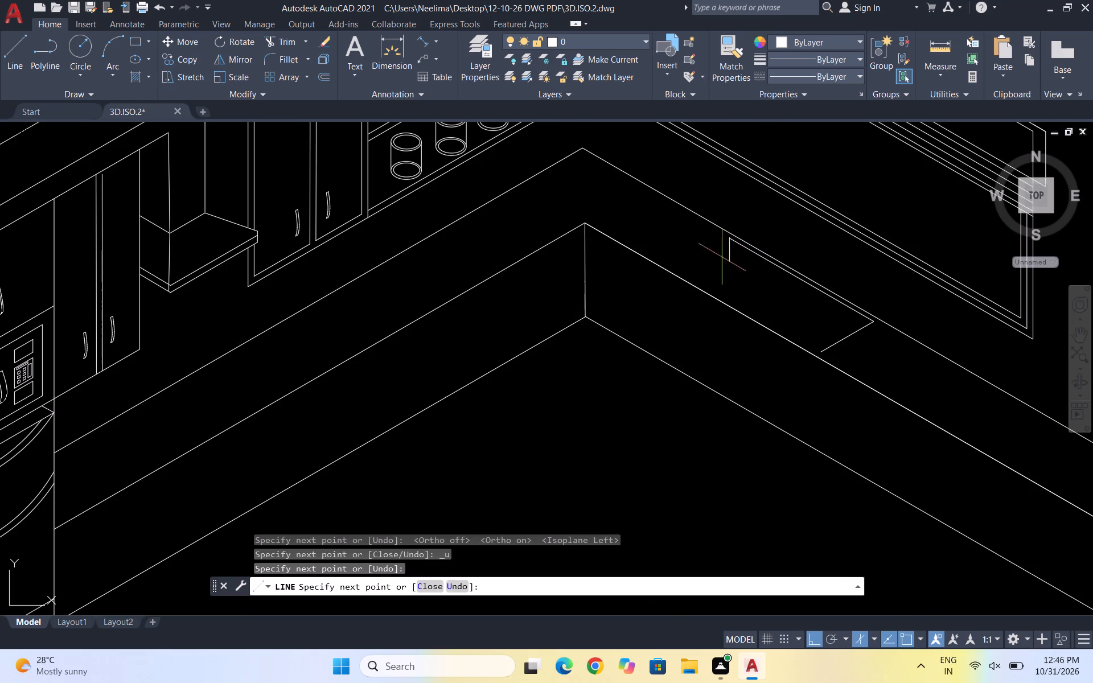
pyautogui.press('F5')
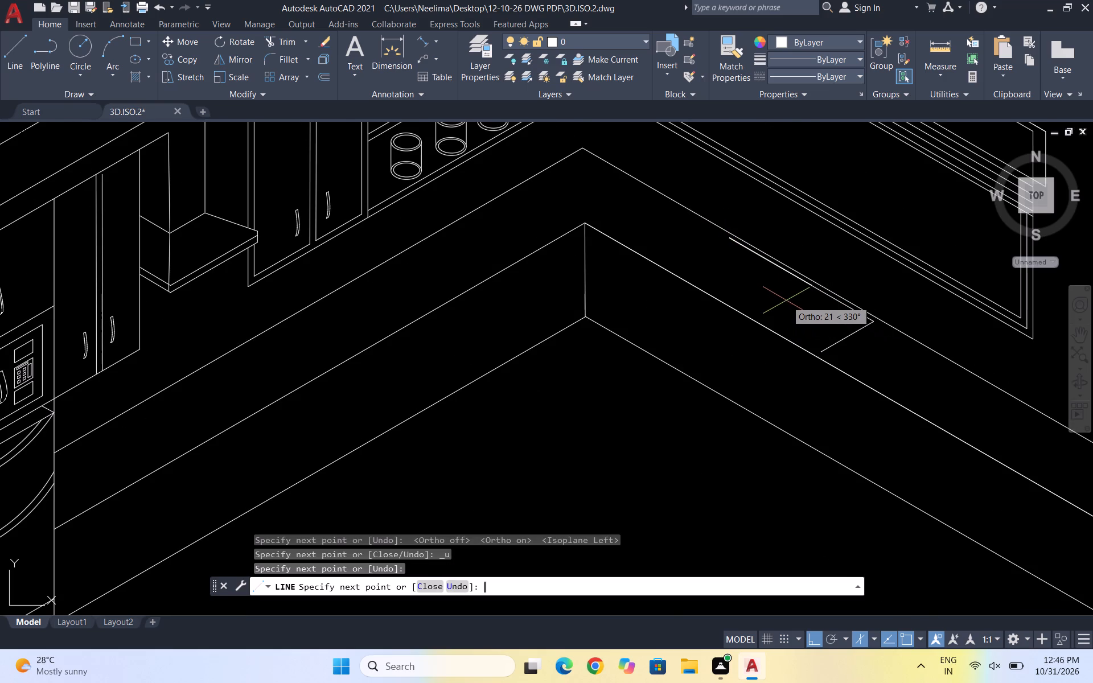
pyautogui.scroll(1, 785, 301)
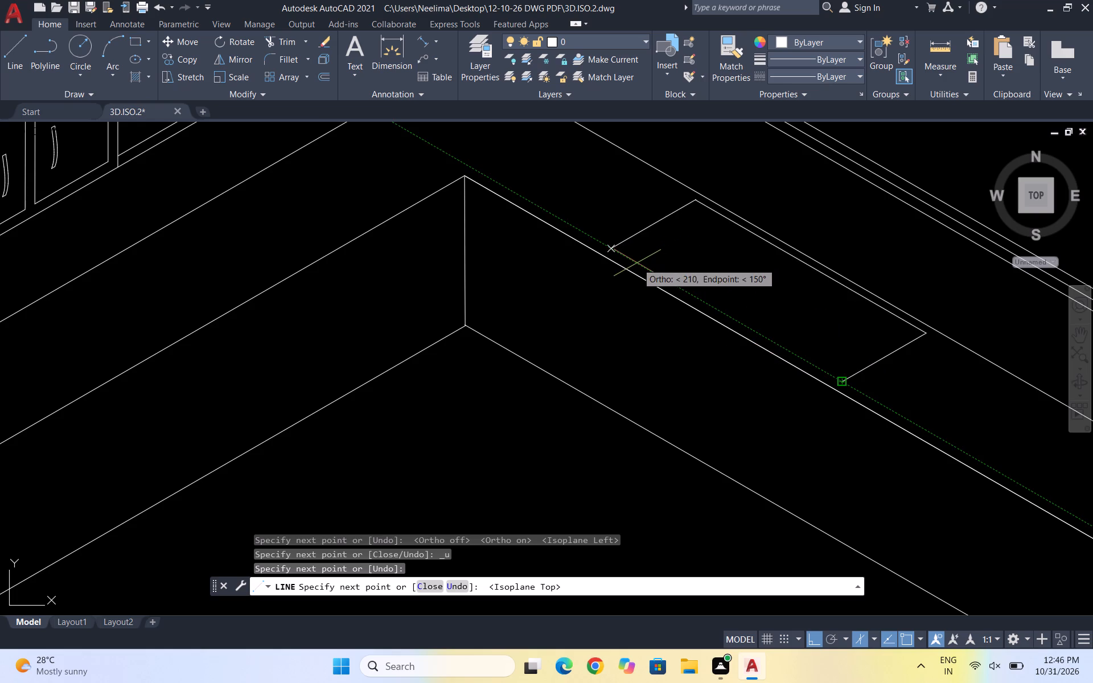
pyautogui.click(637, 263)
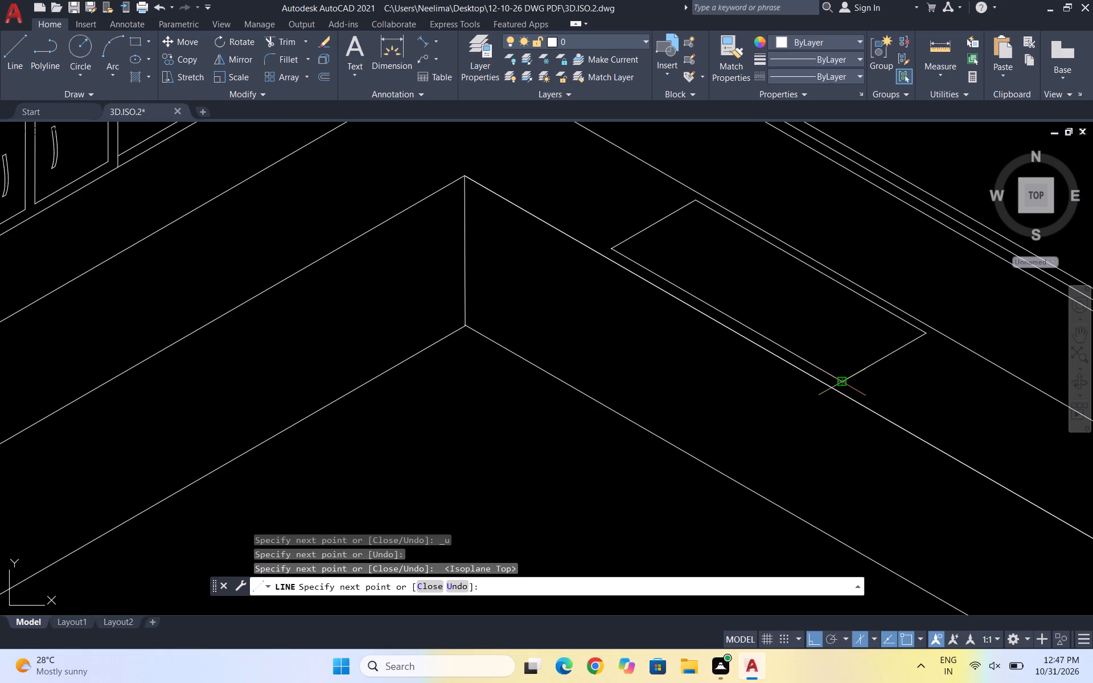
pyautogui.click(841, 380)
pyautogui.press('Escape')
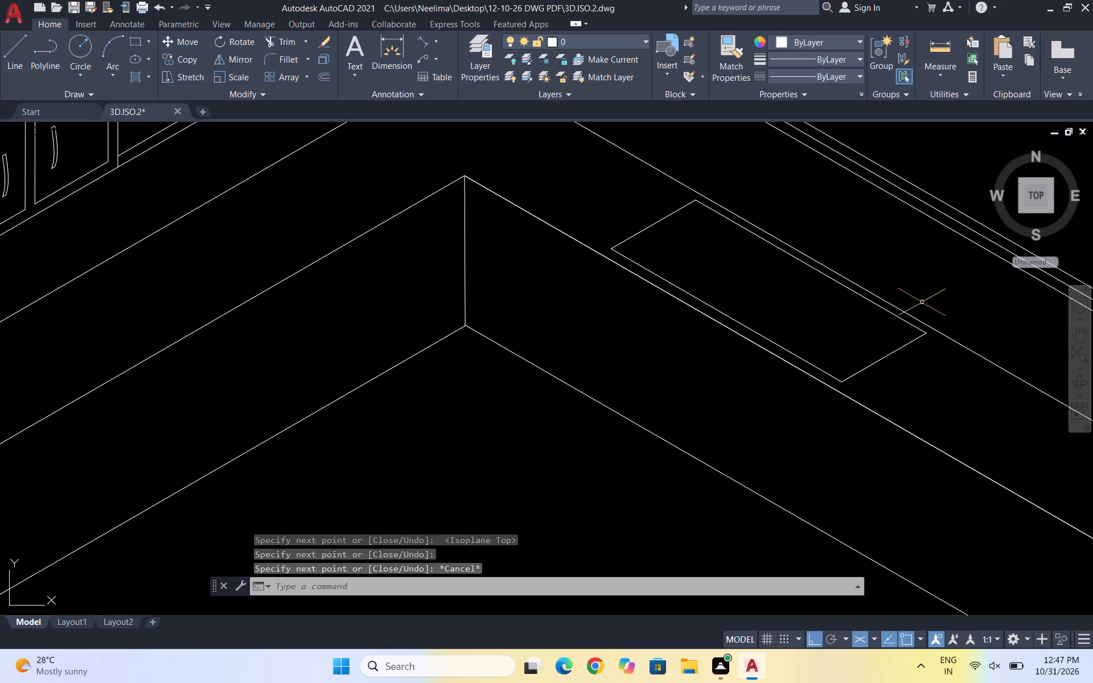
pyautogui.press('Escape')
pyautogui.press('Escape')
pyautogui.press('Escape')
pyautogui.press('Escape')
# Offset all four sides of the countertop outline inward by 2.
pyautogui.press('o')
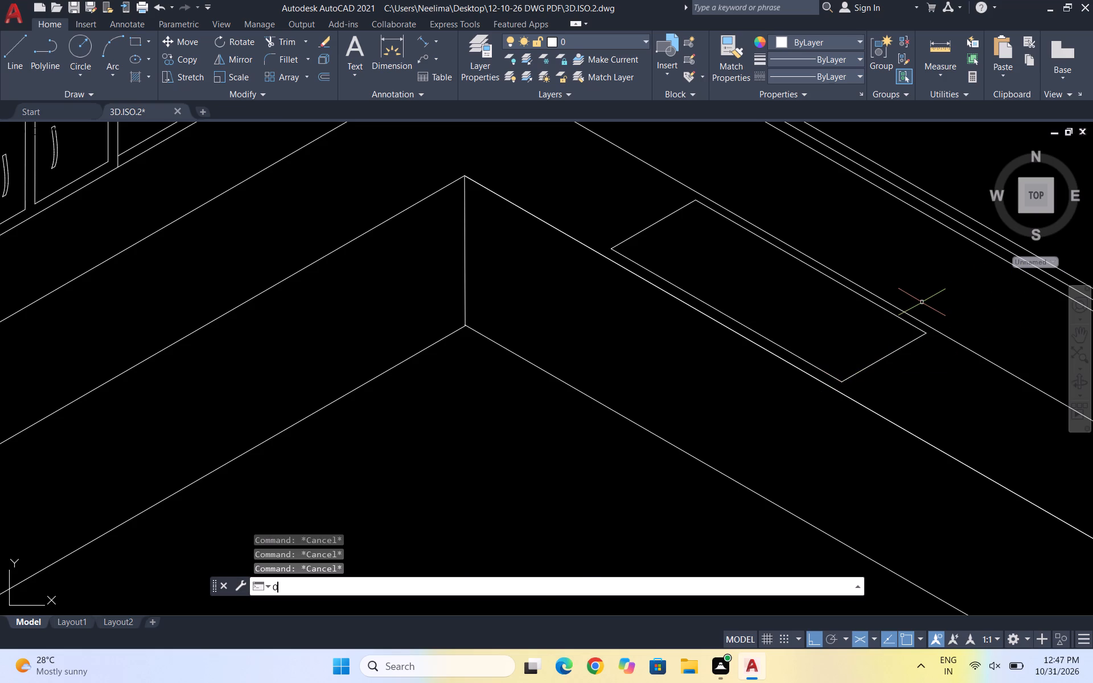
pyautogui.press('Return')
pyautogui.press('2')
pyautogui.press('Return')
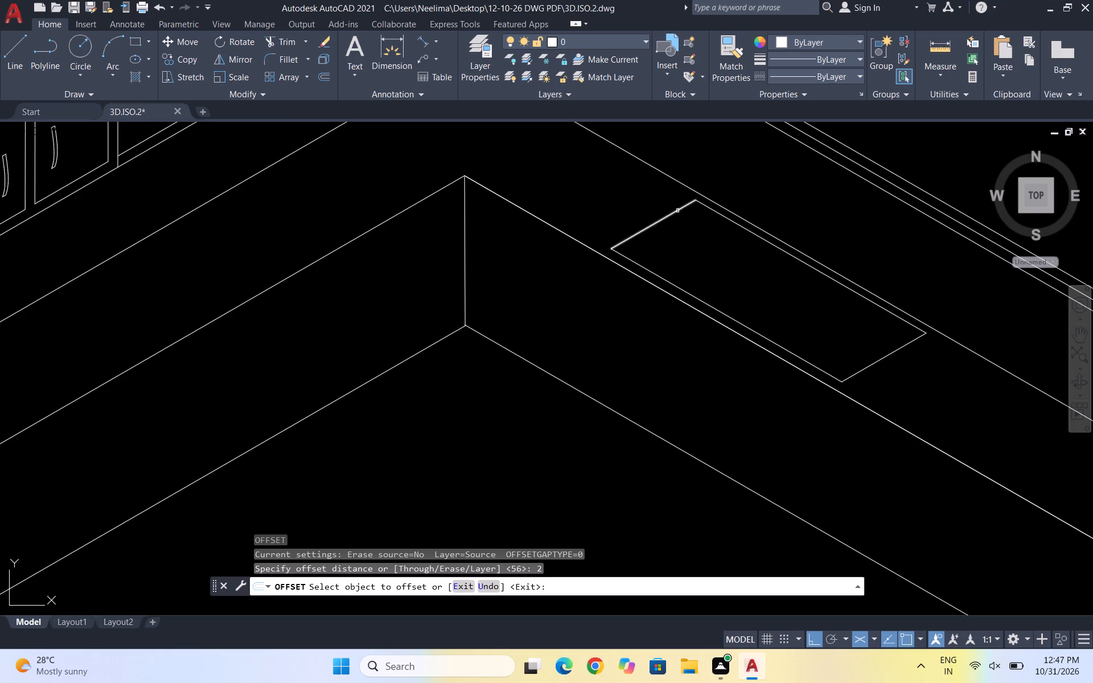
pyautogui.moveTo(677, 211); pyautogui.dragTo(717, 268)
pyautogui.click(725, 275)
pyautogui.moveTo(876, 360); pyautogui.dragTo(843, 328)
pyautogui.click(757, 278)
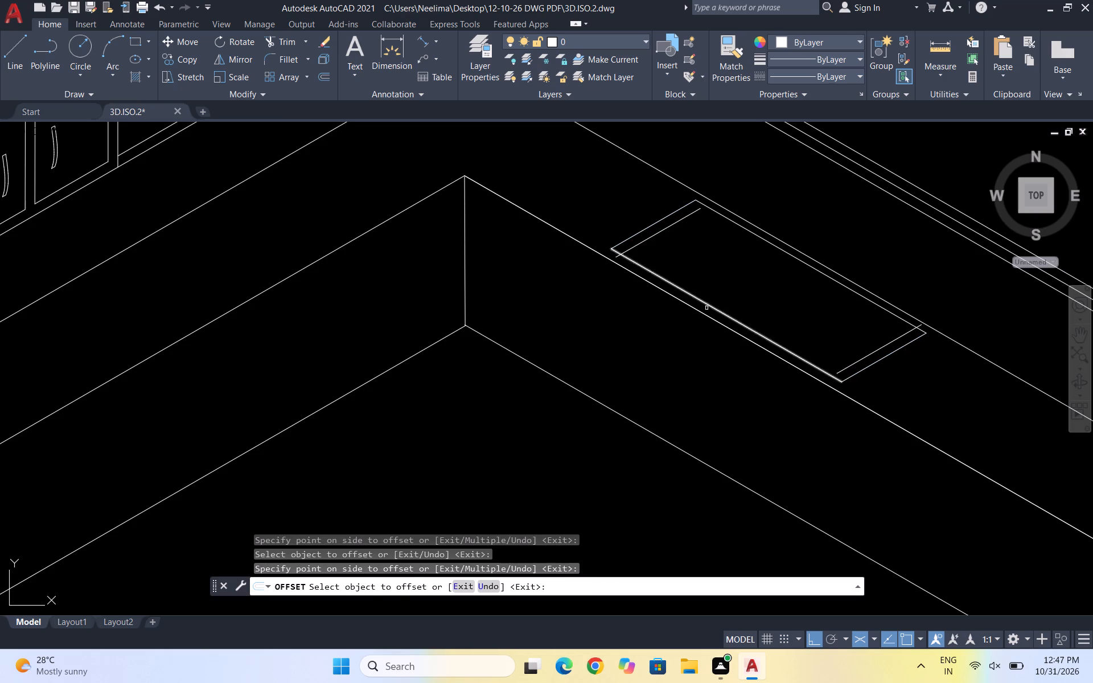
pyautogui.moveTo(718, 310); pyautogui.dragTo(731, 301)
pyautogui.click(768, 278)
pyautogui.moveTo(809, 264); pyautogui.dragTo(727, 305)
pyautogui.click(721, 306)
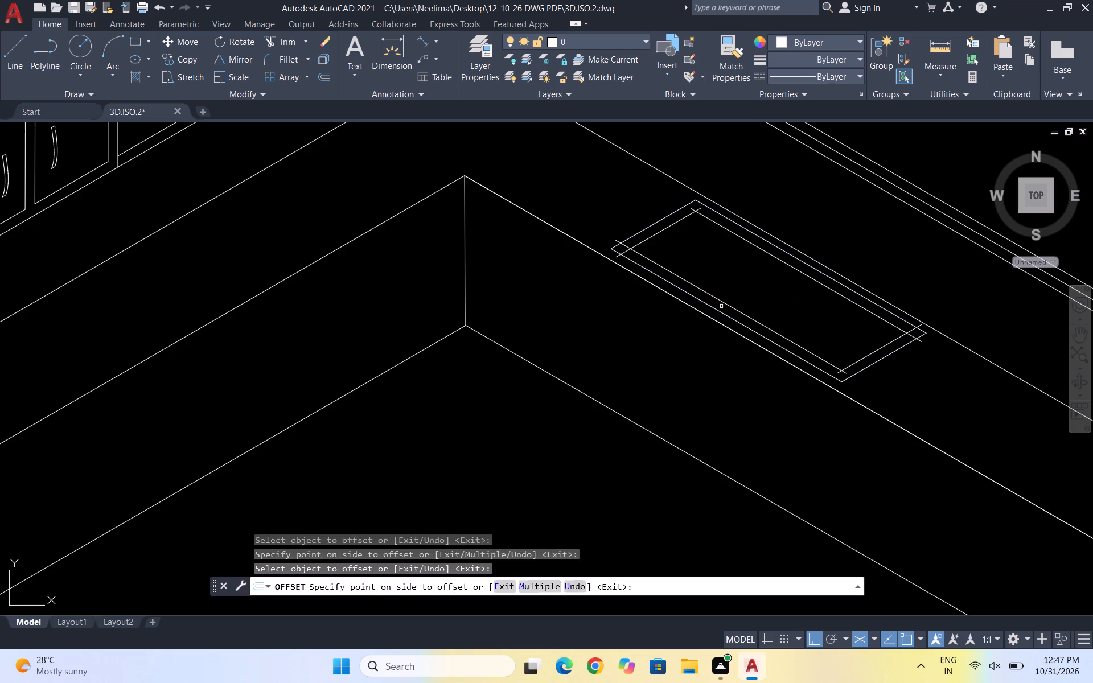
pyautogui.press('Escape')
pyautogui.press('Escape')
# Trim the overlapping ends of the offset lines at the two inner corners farther from the room corner.
pyautogui.write('TR')
pyautogui.press('Return')
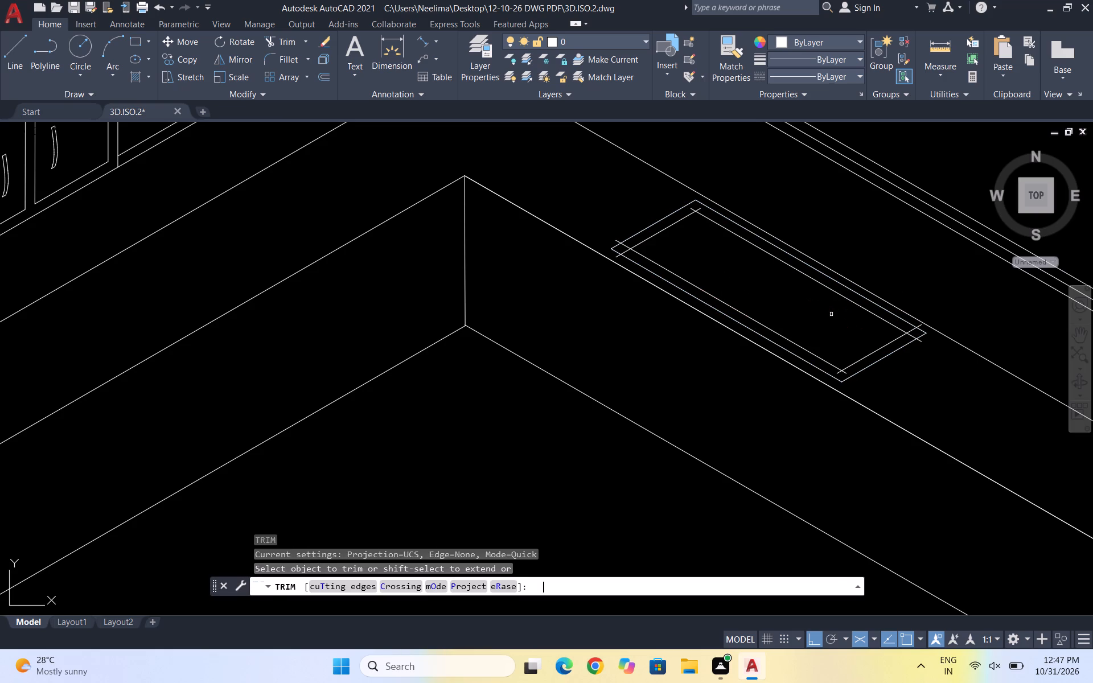
pyautogui.scroll(3, 926, 324)
pyautogui.scroll(2, 828, 363)
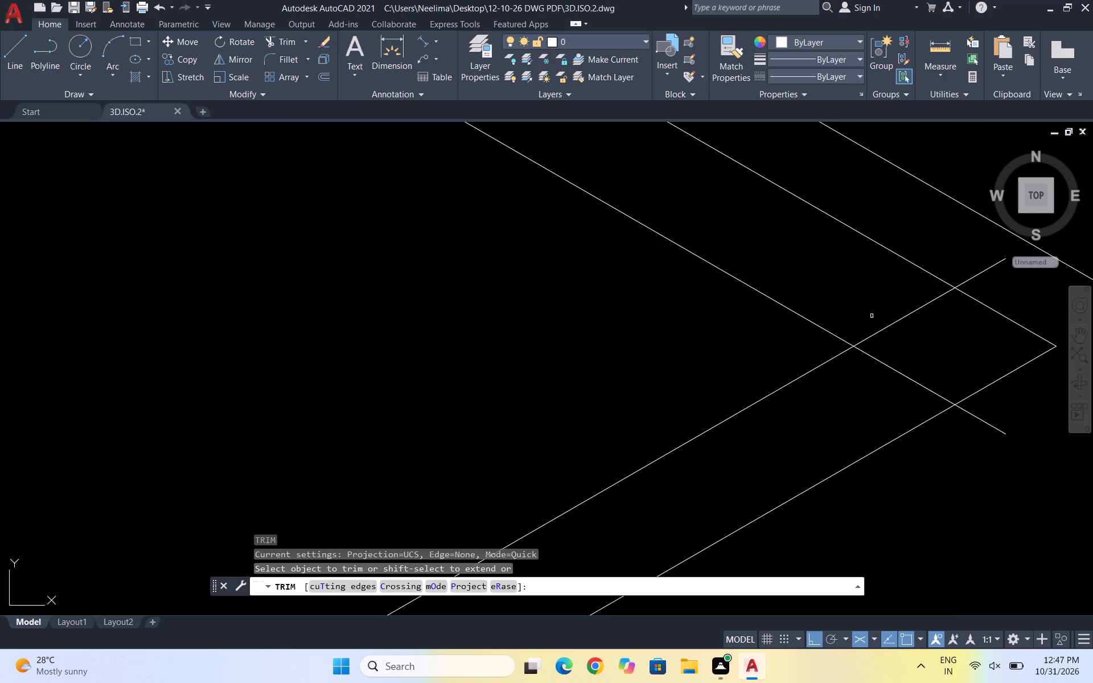
pyautogui.moveTo(877, 319); pyautogui.dragTo(893, 383)
pyautogui.click(989, 422)
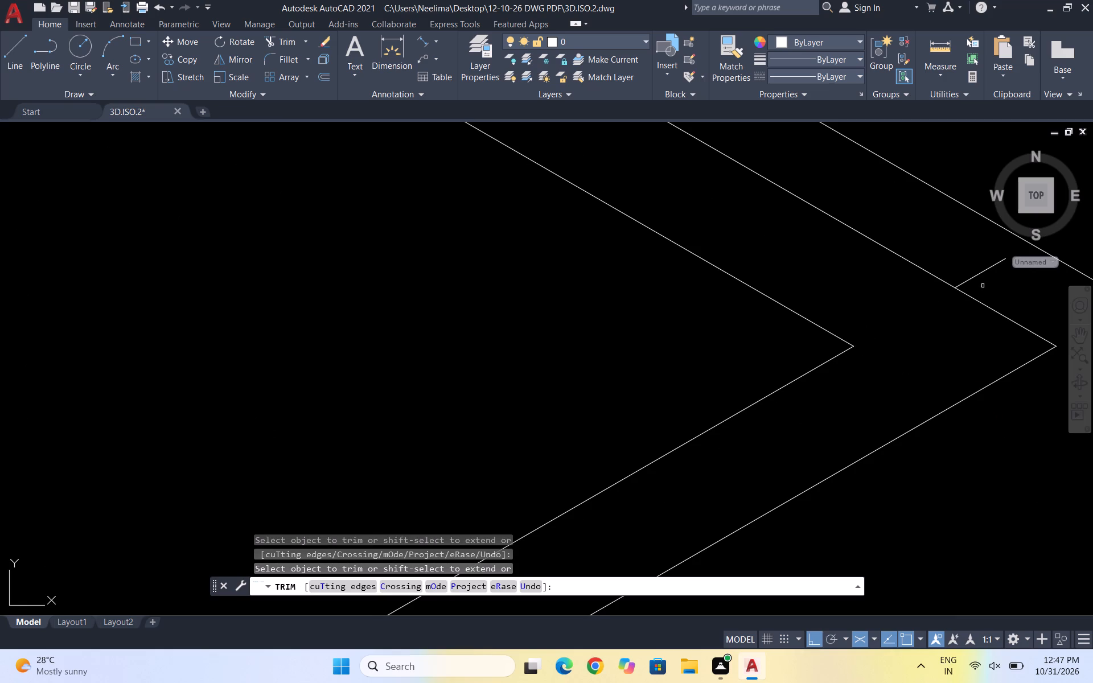
pyautogui.click(977, 275)
pyautogui.scroll(-4, 978, 275)
pyautogui.scroll(3, 886, 350)
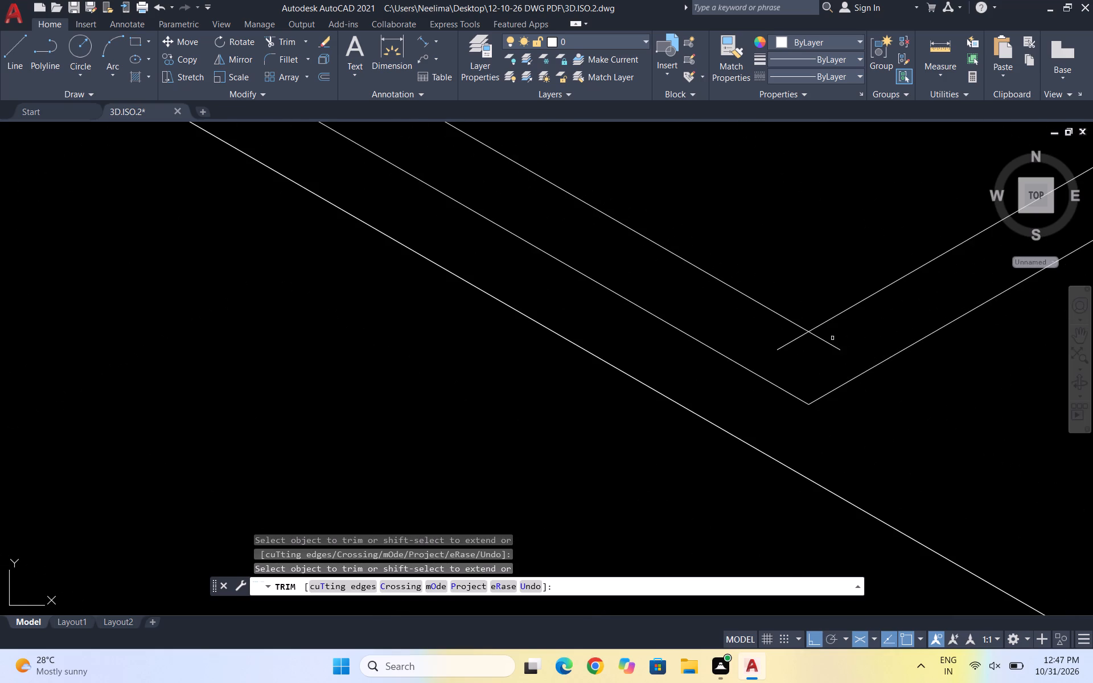
pyautogui.moveTo(782, 337); pyautogui.dragTo(873, 334)
pyautogui.scroll(-4, 896, 346)
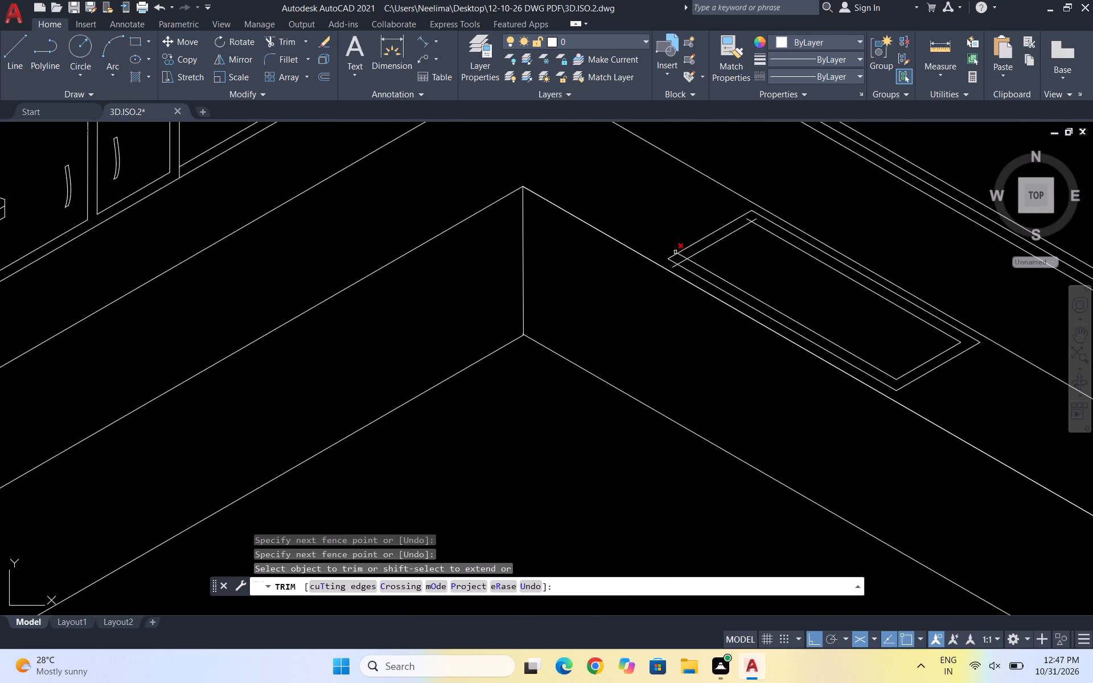
# Trim the overlapping ends of the offset lines at the two inner corners nearer the room corner.
pyautogui.scroll(3, 675, 258)
pyautogui.scroll(2, 739, 242)
pyautogui.moveTo(683, 226); pyautogui.dragTo(659, 238)
pyautogui.moveTo(661, 310); pyautogui.dragTo(651, 246)
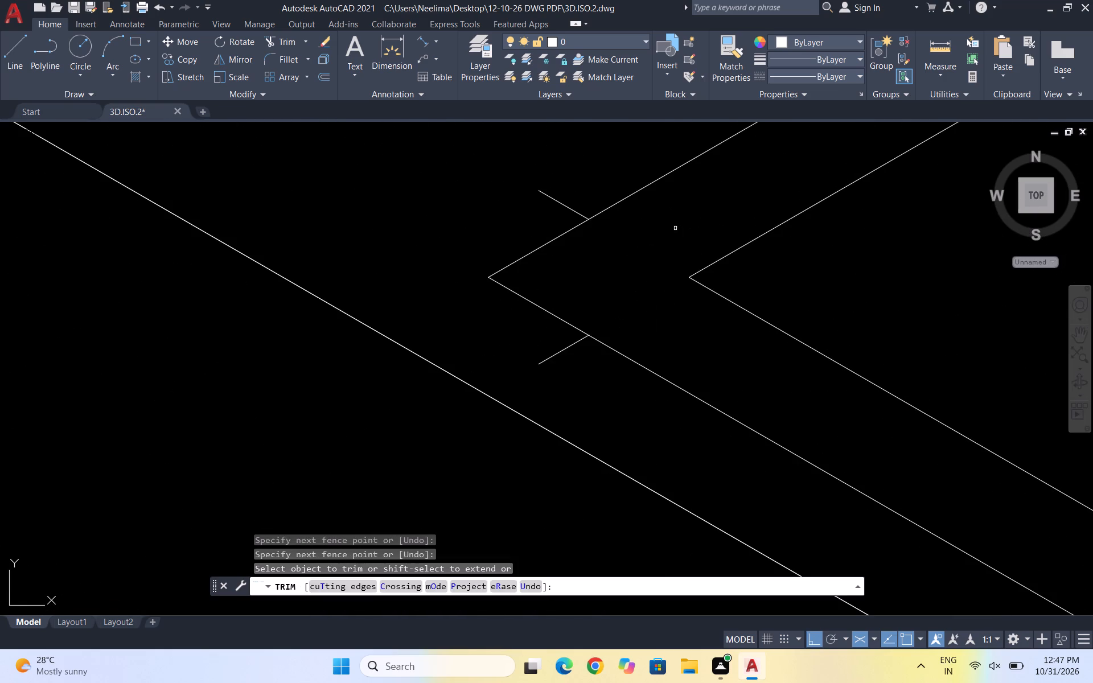
pyautogui.moveTo(552, 345); pyautogui.dragTo(578, 360)
pyautogui.moveTo(578, 197); pyautogui.dragTo(573, 197)
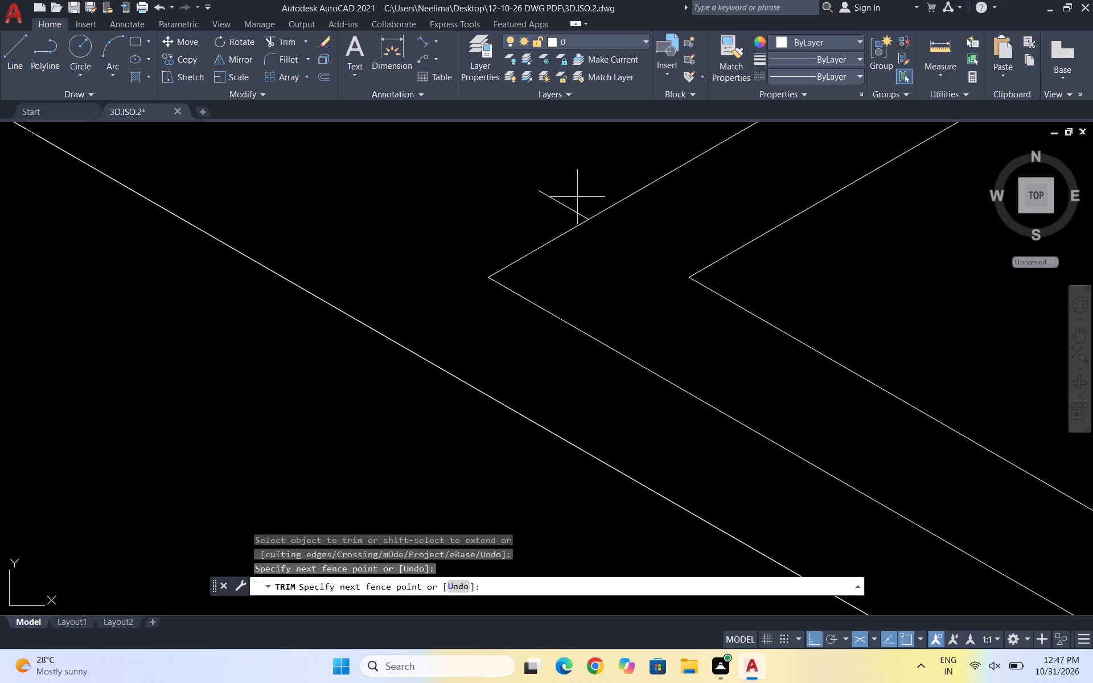
pyautogui.moveTo(573, 197); pyautogui.dragTo(539, 208)
pyautogui.click(526, 210)
pyautogui.scroll(-4, 525, 220)
pyautogui.click(522, 200)
pyautogui.scroll(-2, 521, 228)
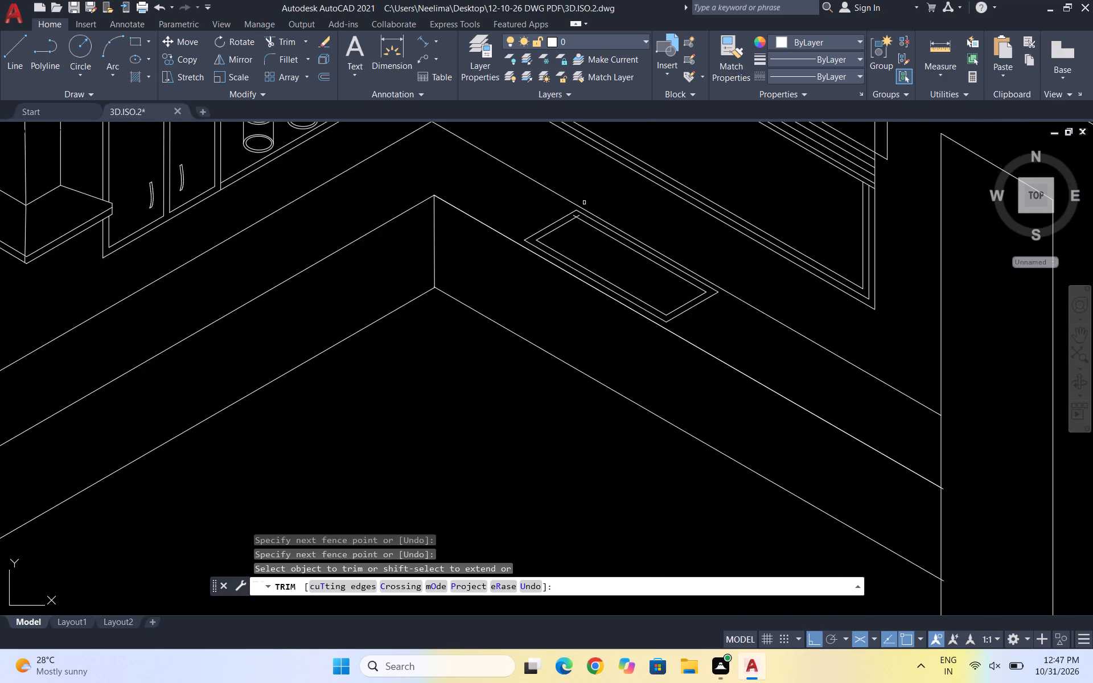
pyautogui.scroll(6, 581, 206)
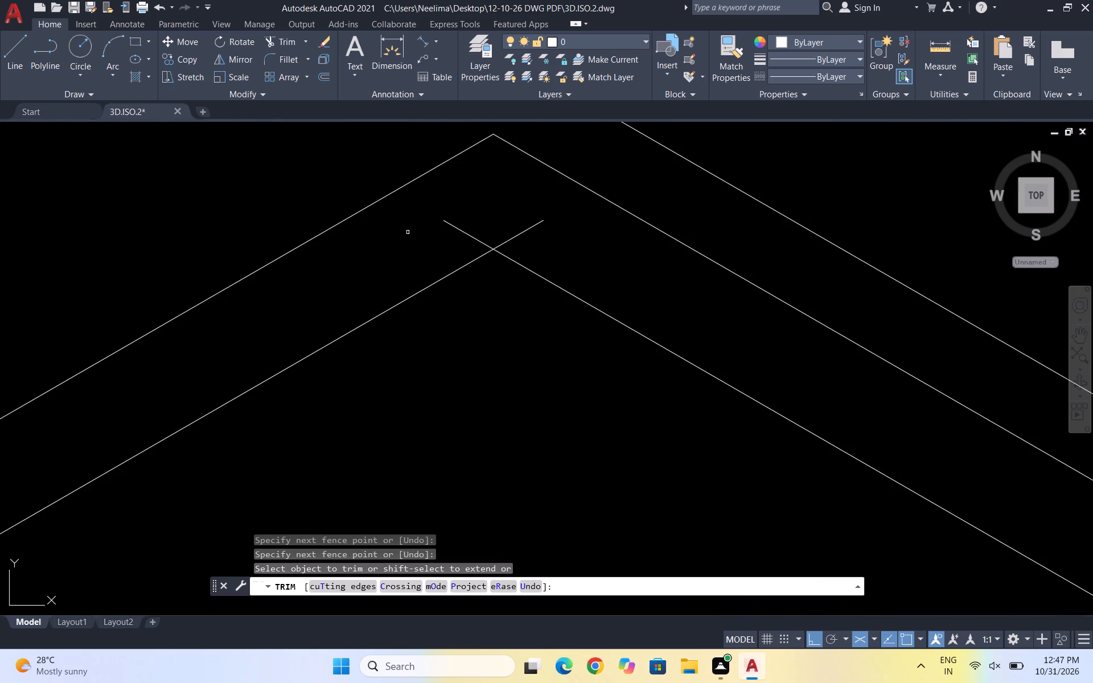
pyautogui.moveTo(415, 236); pyautogui.dragTo(566, 241)
pyautogui.scroll(-6, 544, 231)
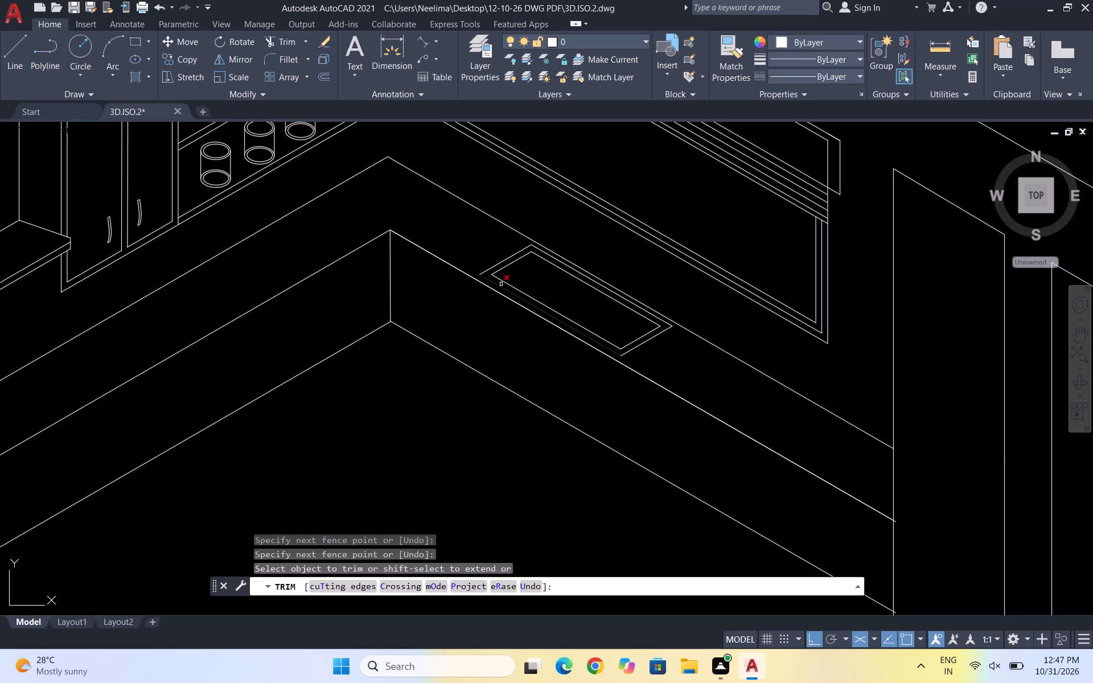
pyautogui.press('Escape')
pyautogui.press('Escape')
pyautogui.press('Escape')
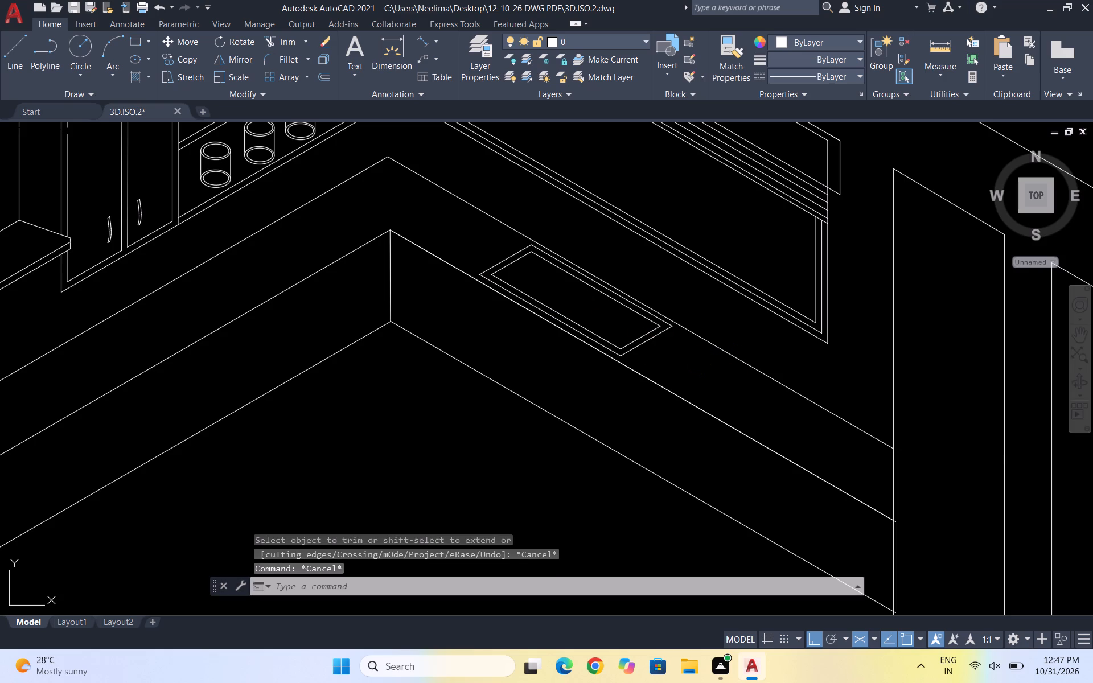
pyautogui.press('Escape')
# Draw a line about 8 long at 150° on the countertop, between the double outline and the counter's far end.
pyautogui.press('l')
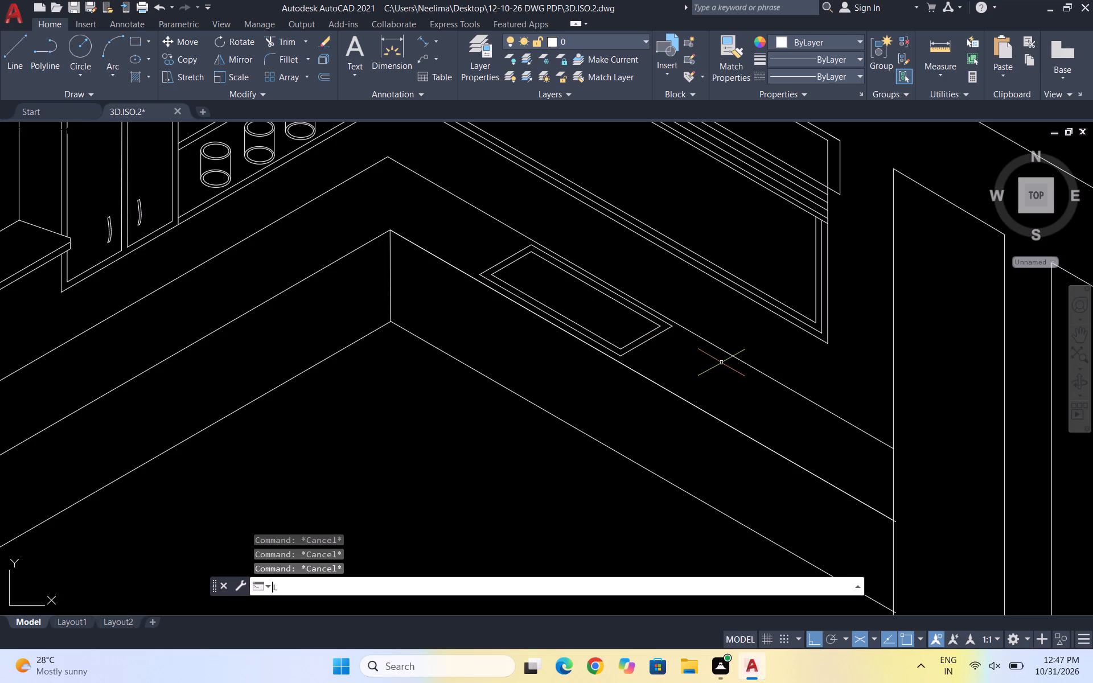
pyautogui.press('Return')
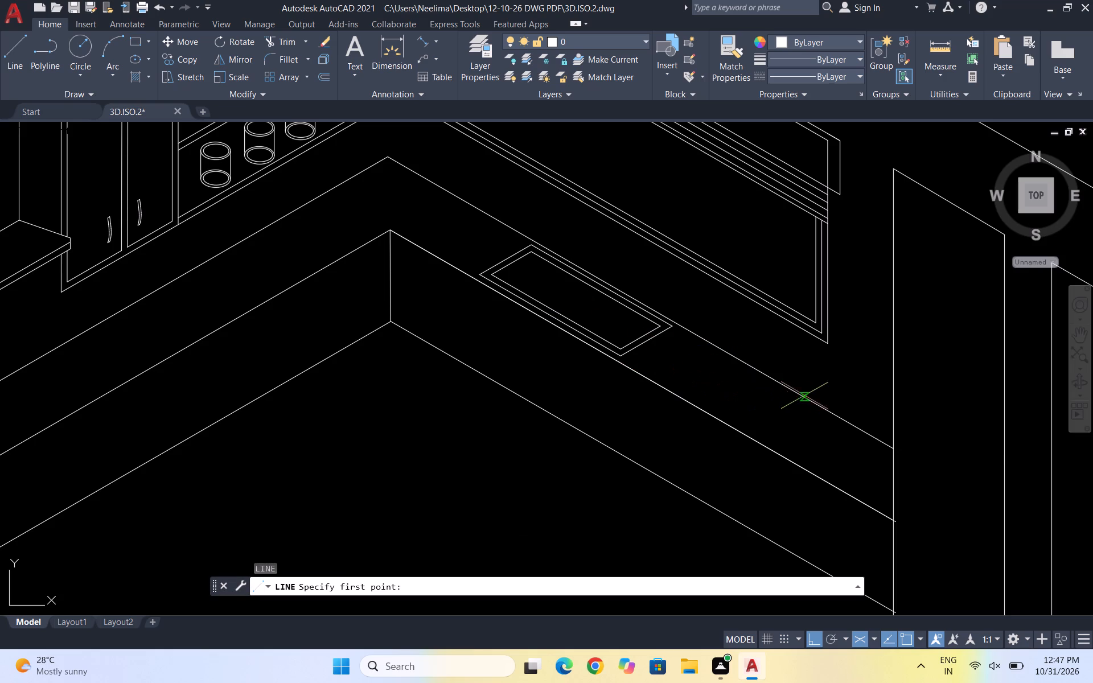
pyautogui.scroll(1, 792, 401)
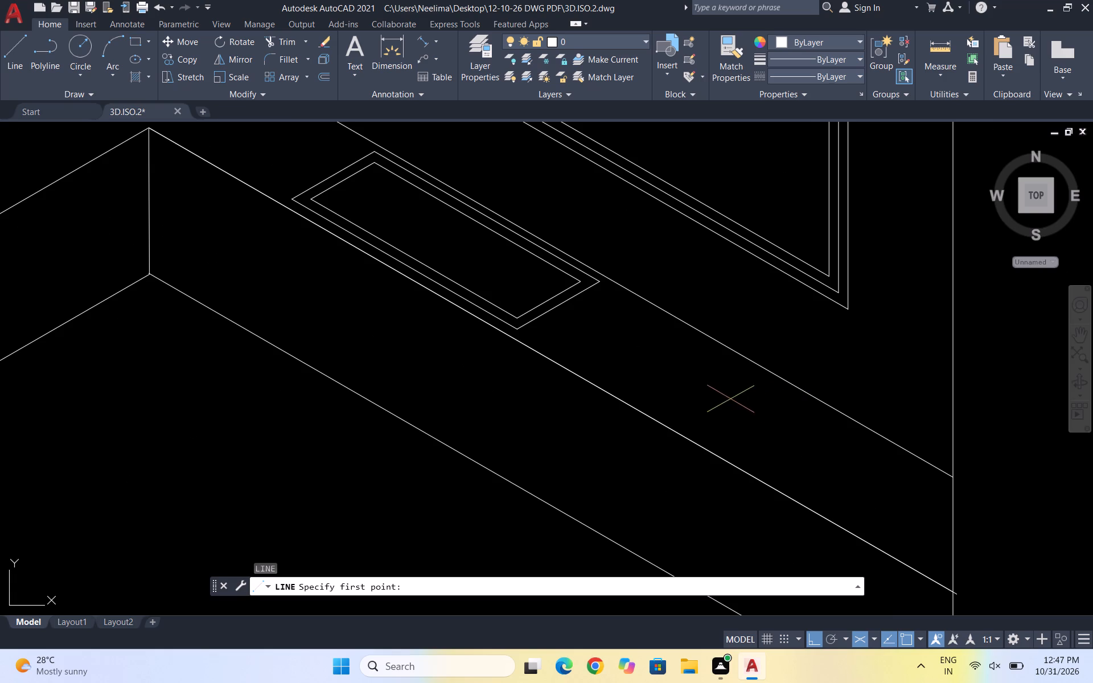
pyautogui.click(763, 400)
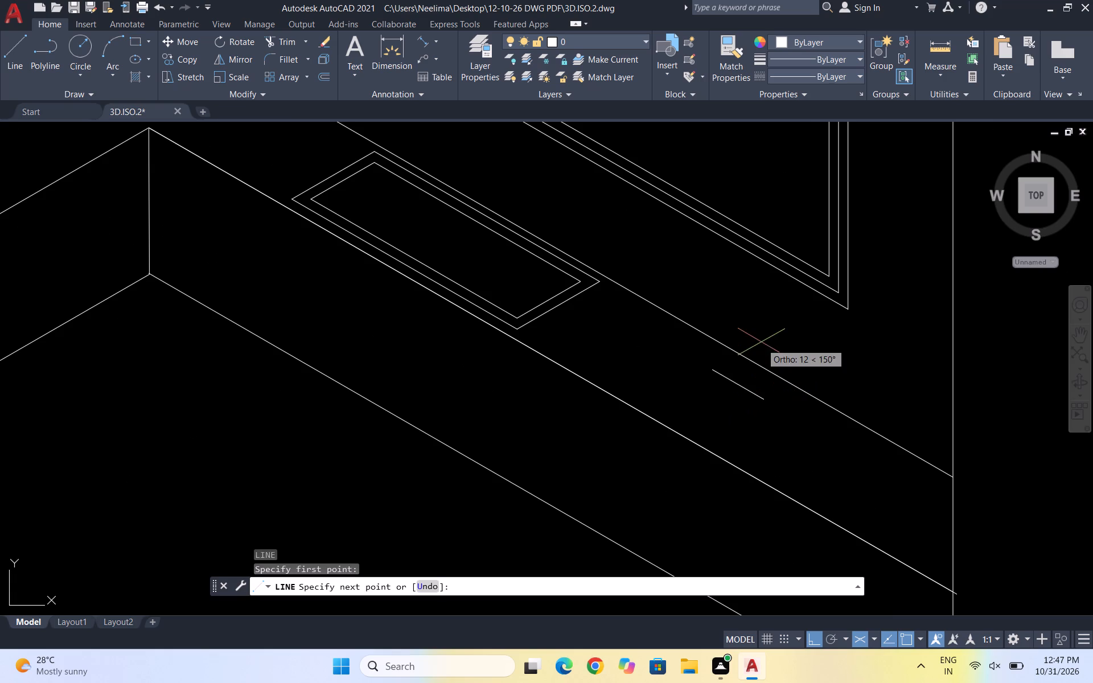
pyautogui.click(724, 384)
pyautogui.press('Escape')
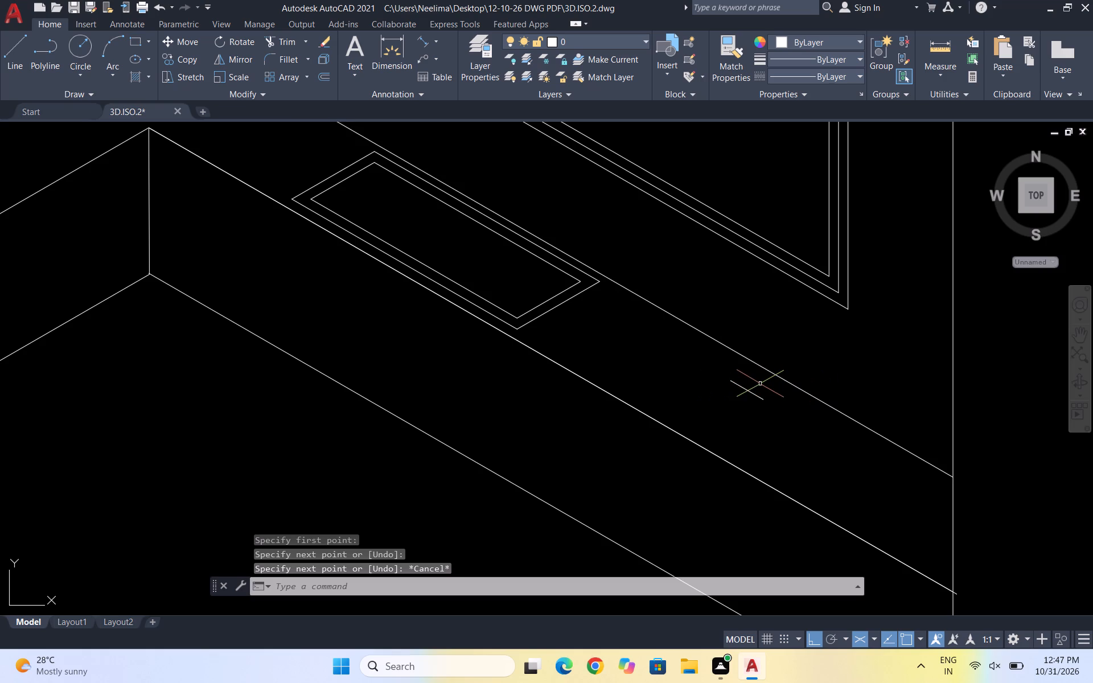
# With Ortho off, draw a vertical line up from the short line's lower end to just past the countertop's back line.
pyautogui.press('l')
pyautogui.press('Return')
pyautogui.scroll(2, 791, 371)
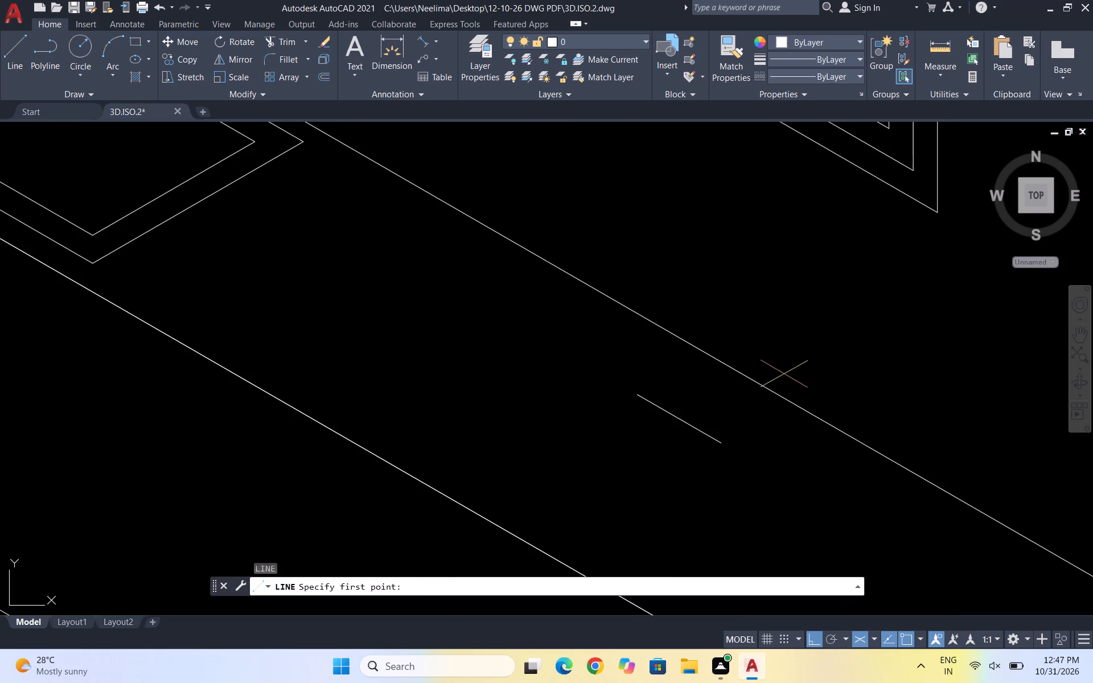
pyautogui.click(715, 443)
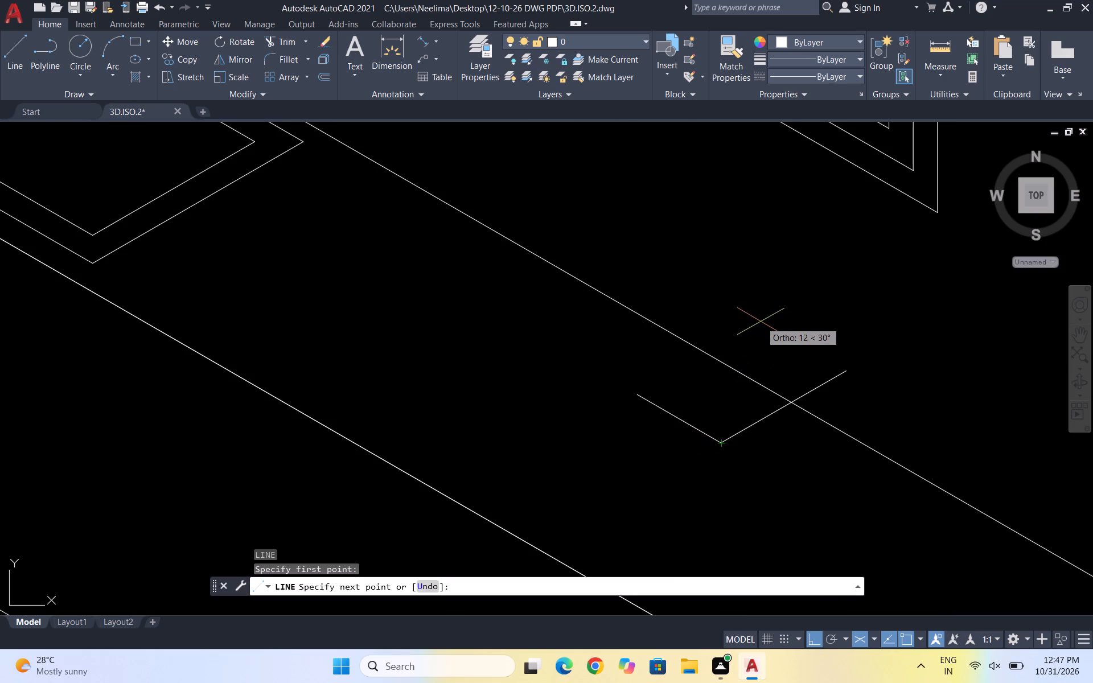
pyautogui.press('F8')
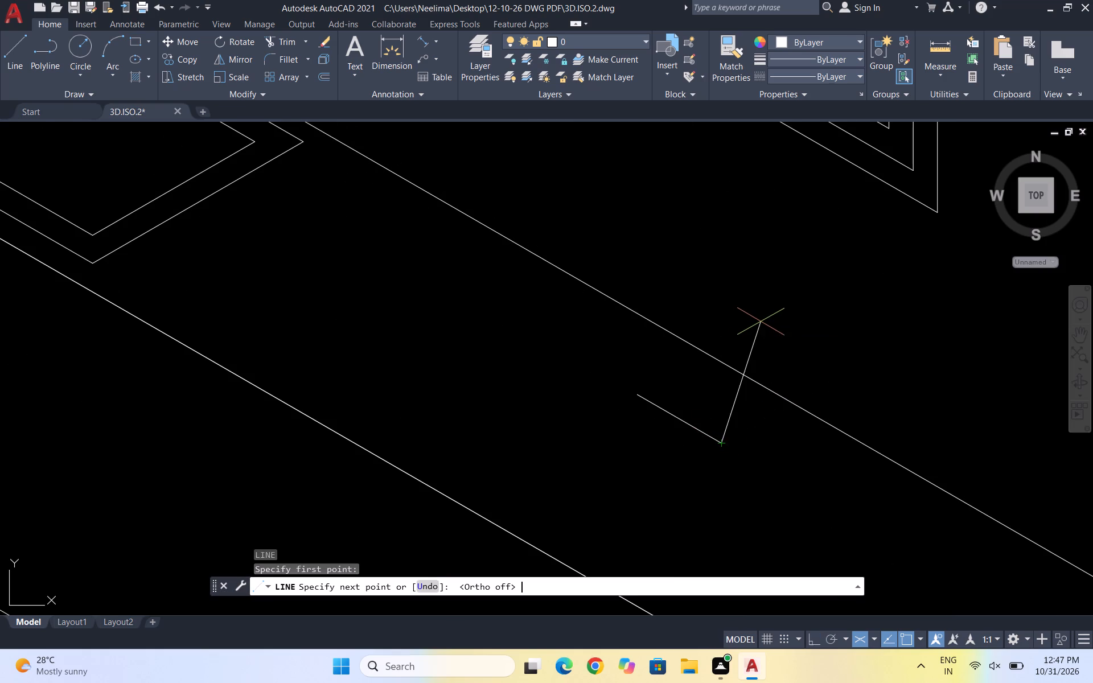
pyautogui.click(717, 335)
pyautogui.press('Escape')
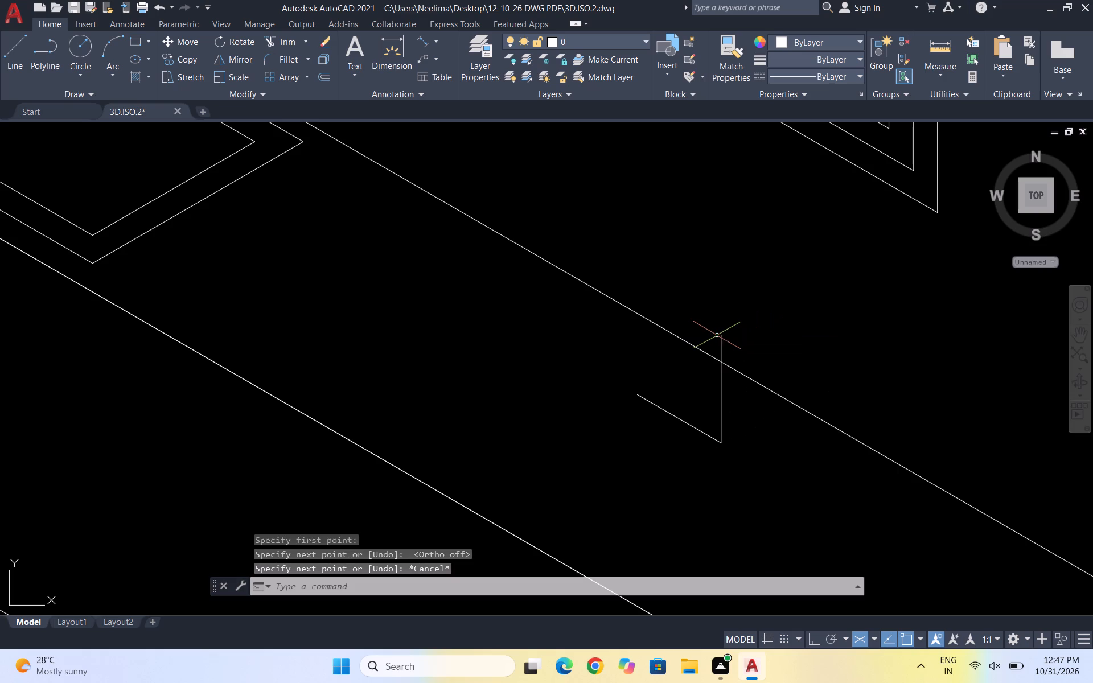
# Copy the vertical line from the short line's lower end to its upper end.
pyautogui.scroll(1, 728, 382)
pyautogui.moveTo(739, 398); pyautogui.dragTo(720, 387)
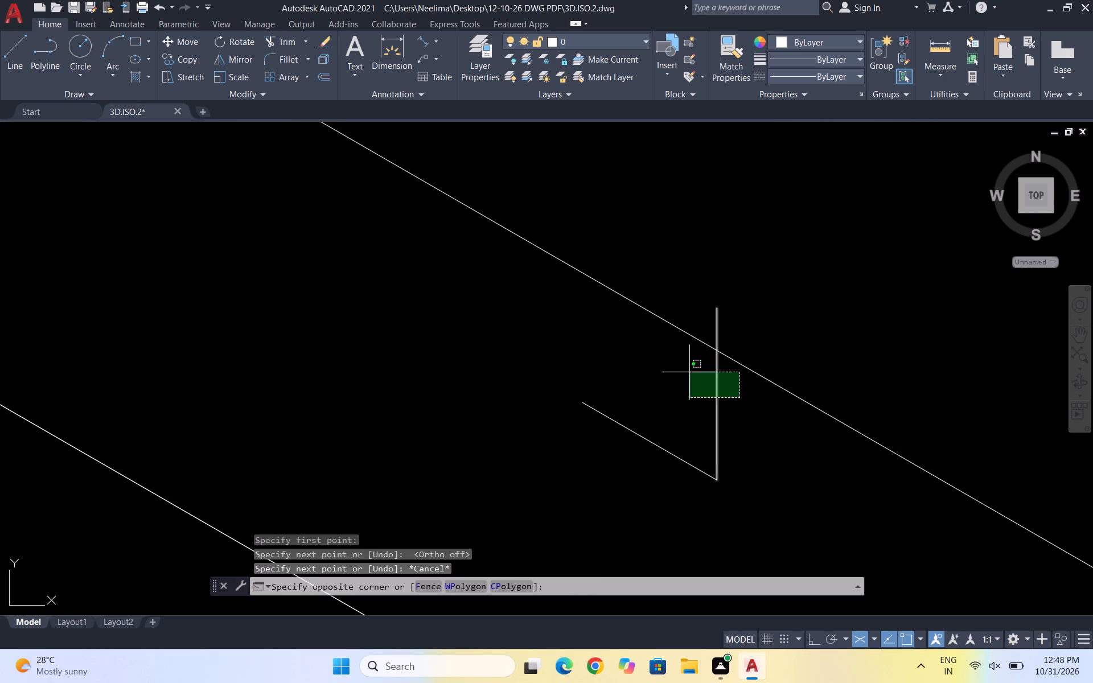
pyautogui.click(684, 372)
pyautogui.write('CO')
pyautogui.press('Return')
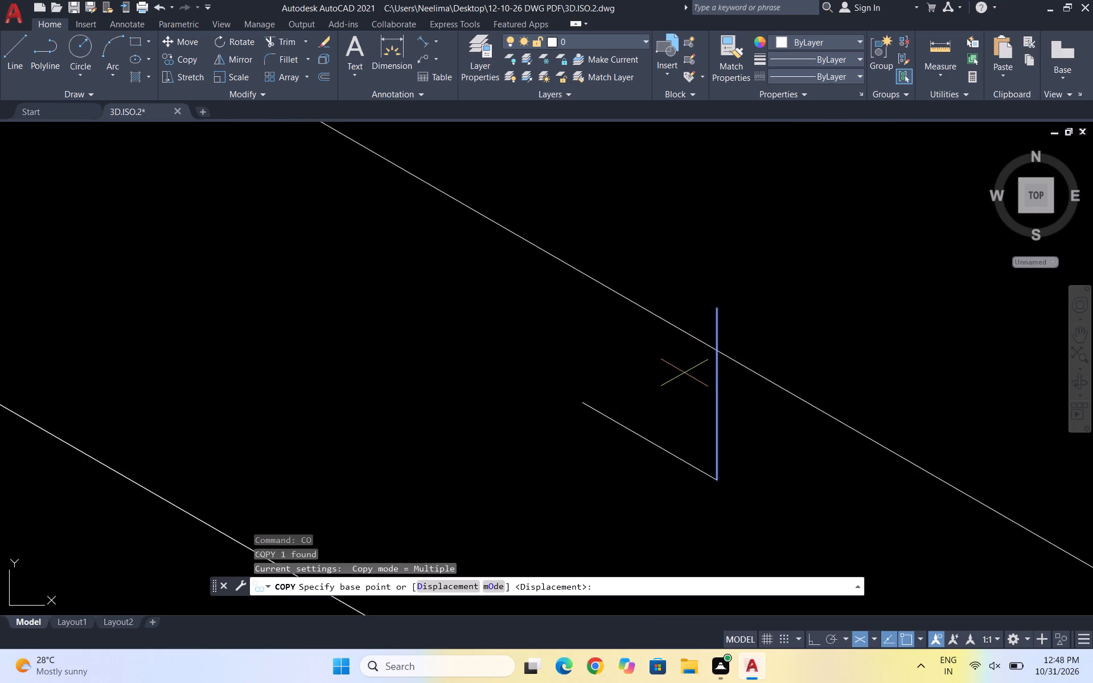
pyautogui.click(718, 482)
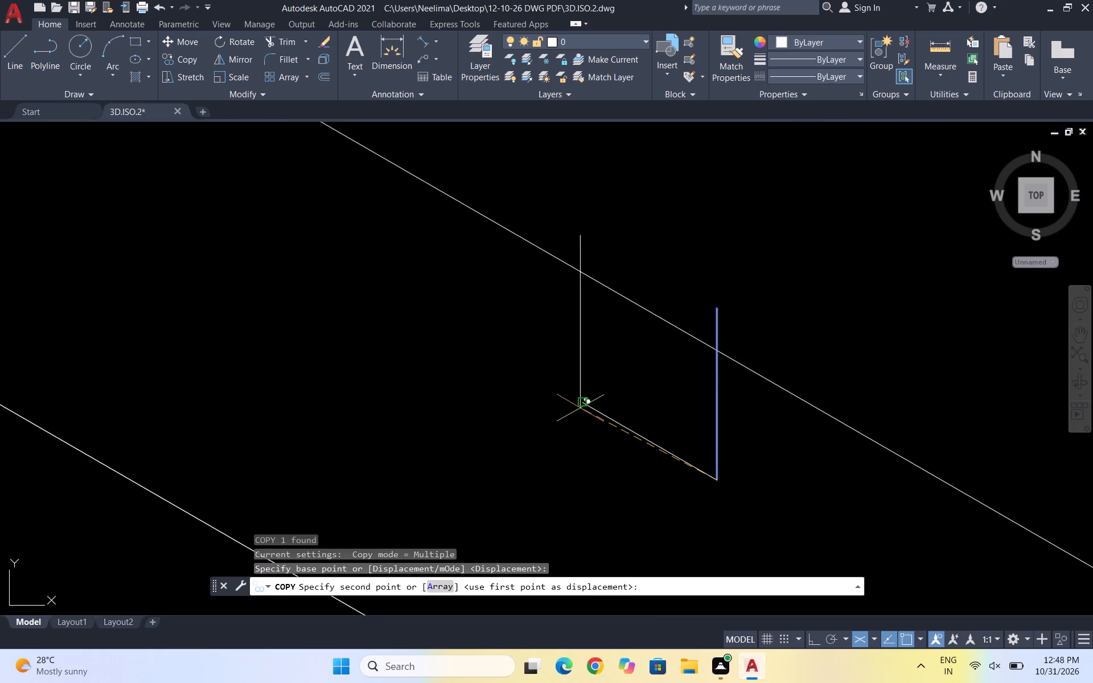
pyautogui.click(582, 404)
pyautogui.press('Escape')
# Draw a sagging three-point arc from the first upright's top through the second upright's top, ending just beyond it.
pyautogui.scroll(-1, 843, 318)
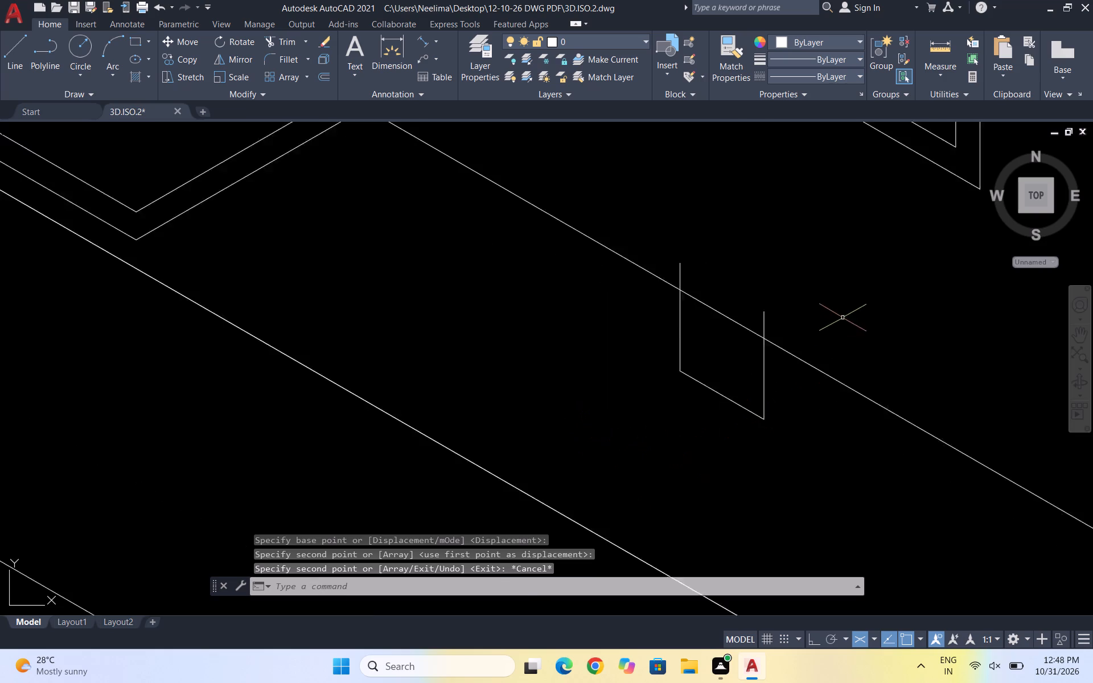
pyautogui.scroll(-1, 843, 318)
pyautogui.press('a')
pyautogui.press('Return')
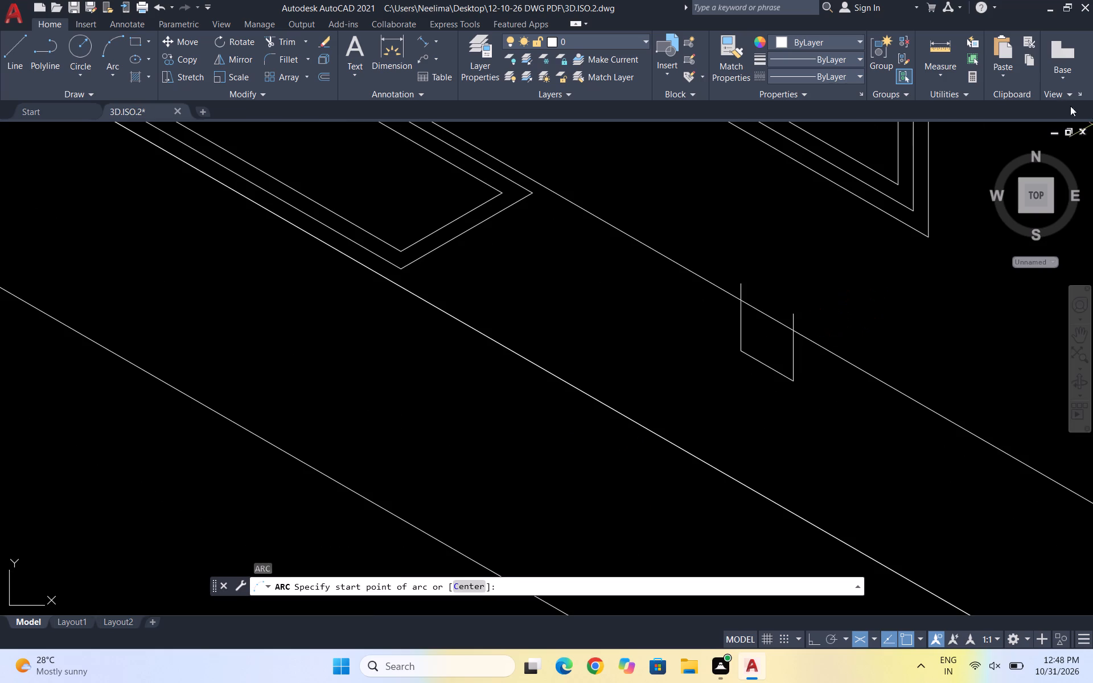
pyautogui.click(738, 283)
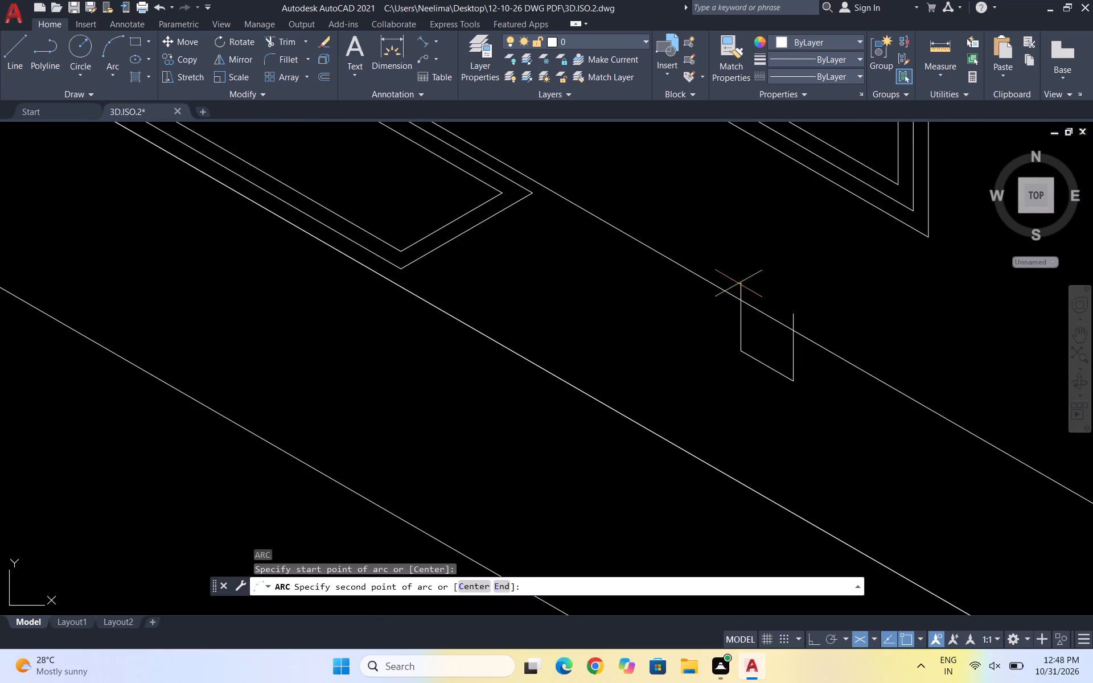
pyautogui.click(797, 317)
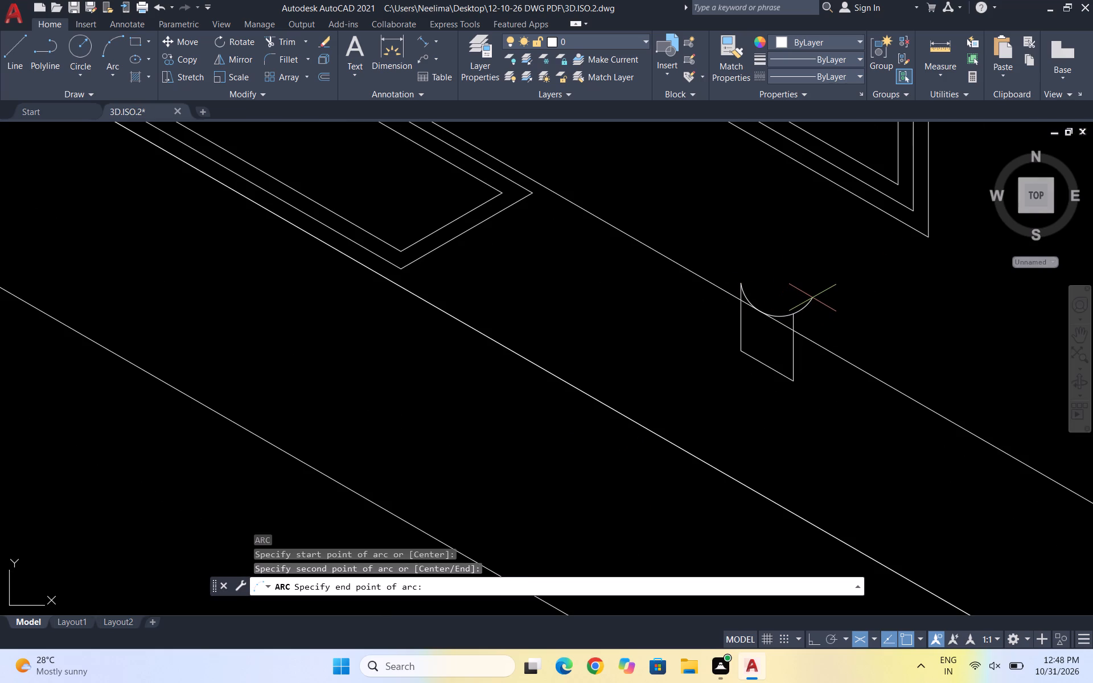
pyautogui.click(812, 298)
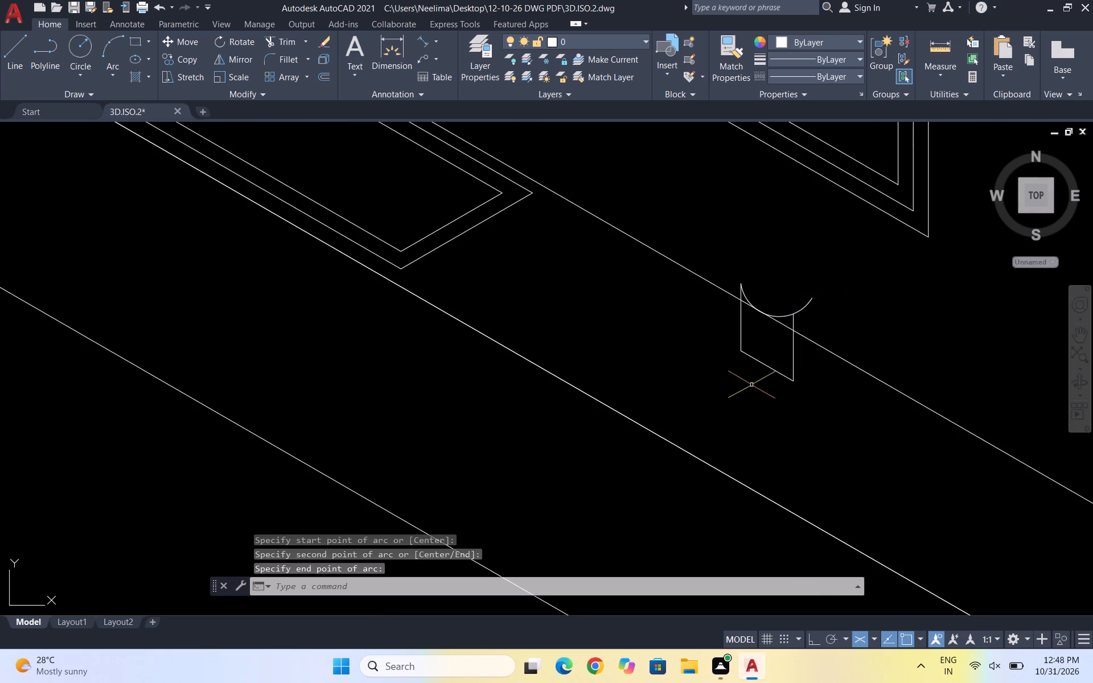
# Move the short line, both uprights and the arc together off the countertop's back line, towards the counter's front edge.
pyautogui.scroll(1, 751, 385)
pyautogui.moveTo(873, 402); pyautogui.dragTo(808, 381)
pyautogui.click(716, 315)
pyautogui.scroll(3, 839, 269)
pyautogui.moveTo(835, 272); pyautogui.dragTo(784, 211)
pyautogui.click(776, 198)
pyautogui.scroll(-2, 845, 215)
pyautogui.keyDown('shift'); pyautogui.moveTo(988, 425); pyautogui.dragTo(968, 369); pyautogui.keyUp('shift')
pyautogui.keyDown('shift'); pyautogui.click(922, 293); pyautogui.keyUp('shift')
pyautogui.scroll(-3, 922, 277)
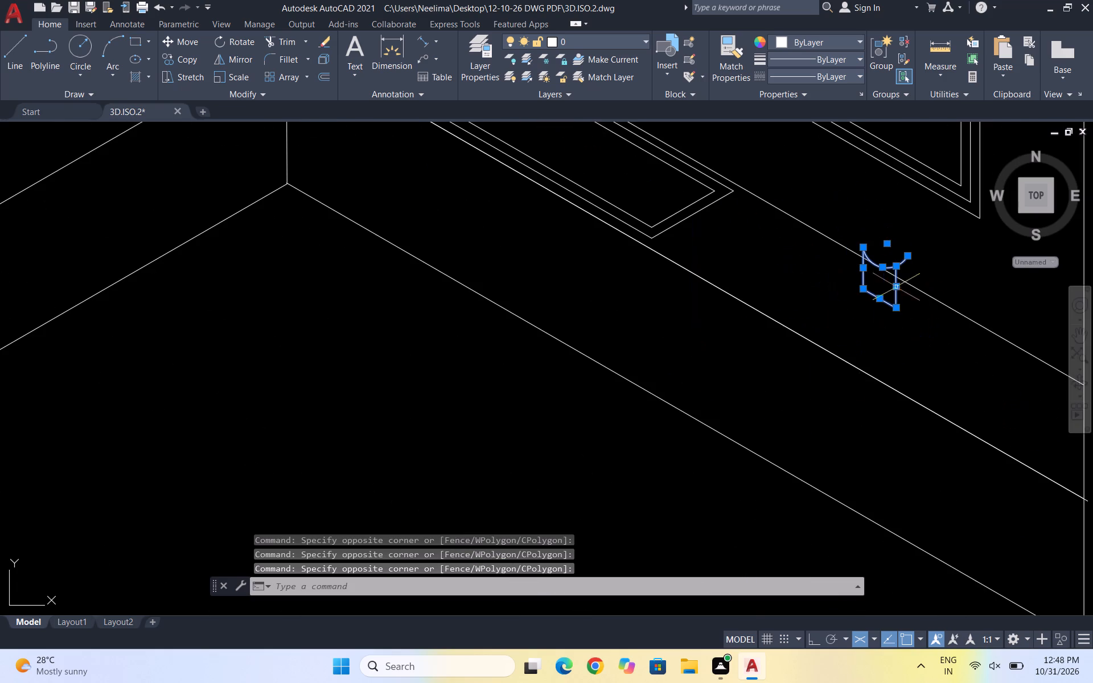
pyautogui.press('m')
pyautogui.press('Return')
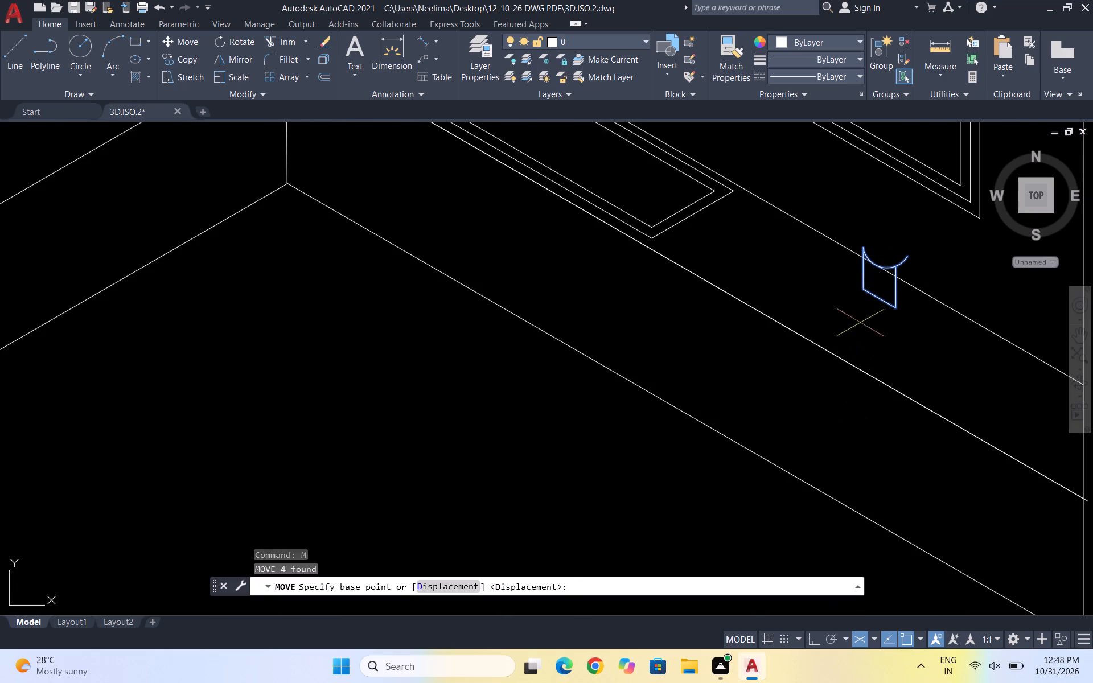
pyautogui.click(875, 286)
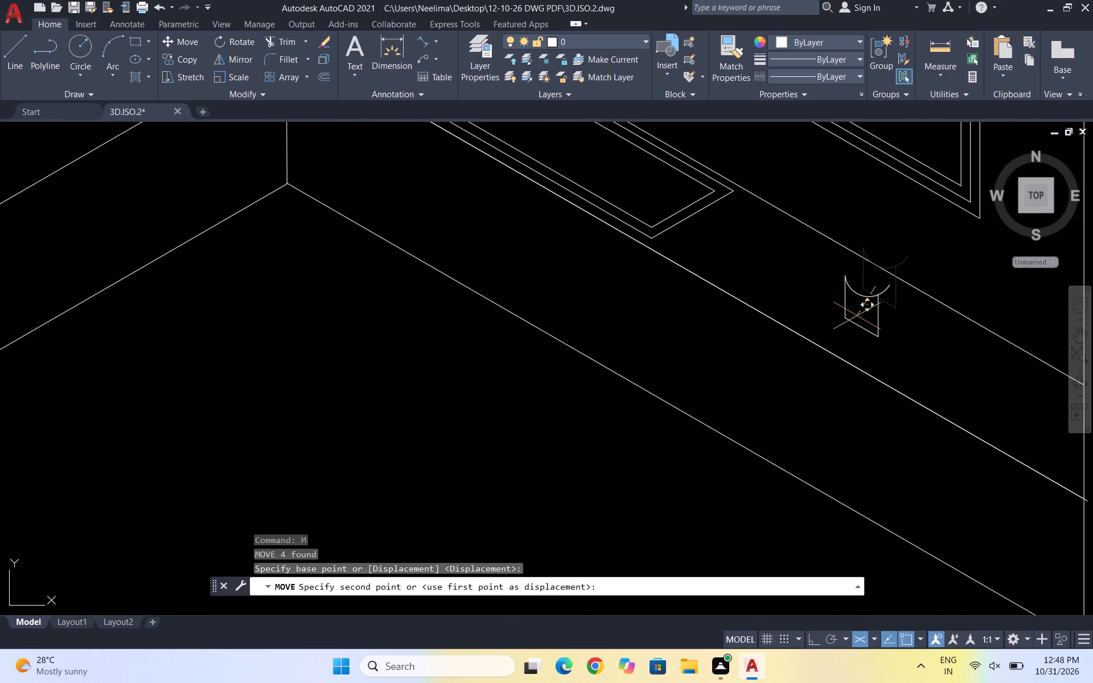
pyautogui.click(856, 316)
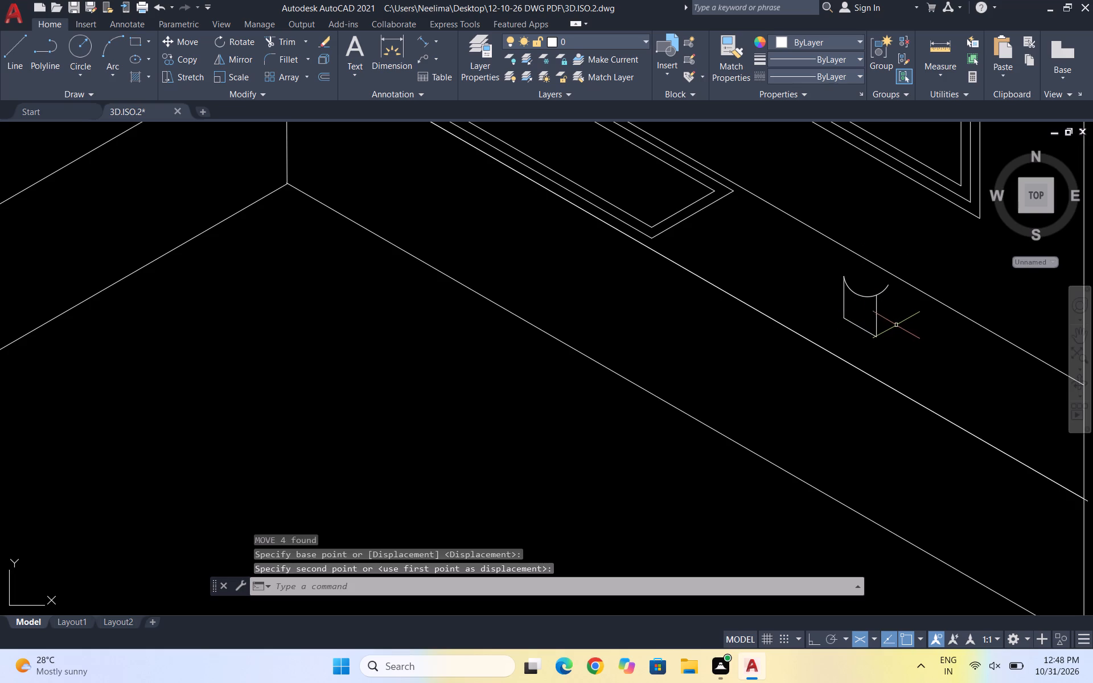
# Draw a three-point arc through both ends of the upright farther from the room corner, ending near the countertop's back line.
pyautogui.press('Escape')
pyautogui.press('Escape')
pyautogui.press('a')
pyautogui.press('Return')
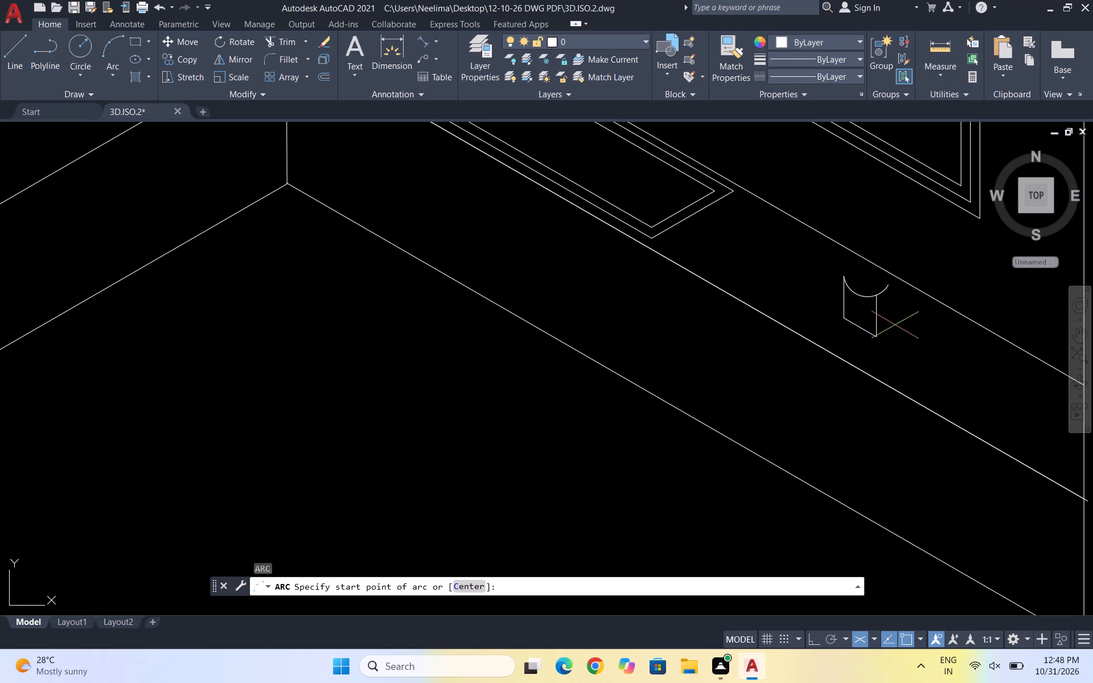
pyautogui.scroll(2, 874, 313)
pyautogui.scroll(1, 924, 267)
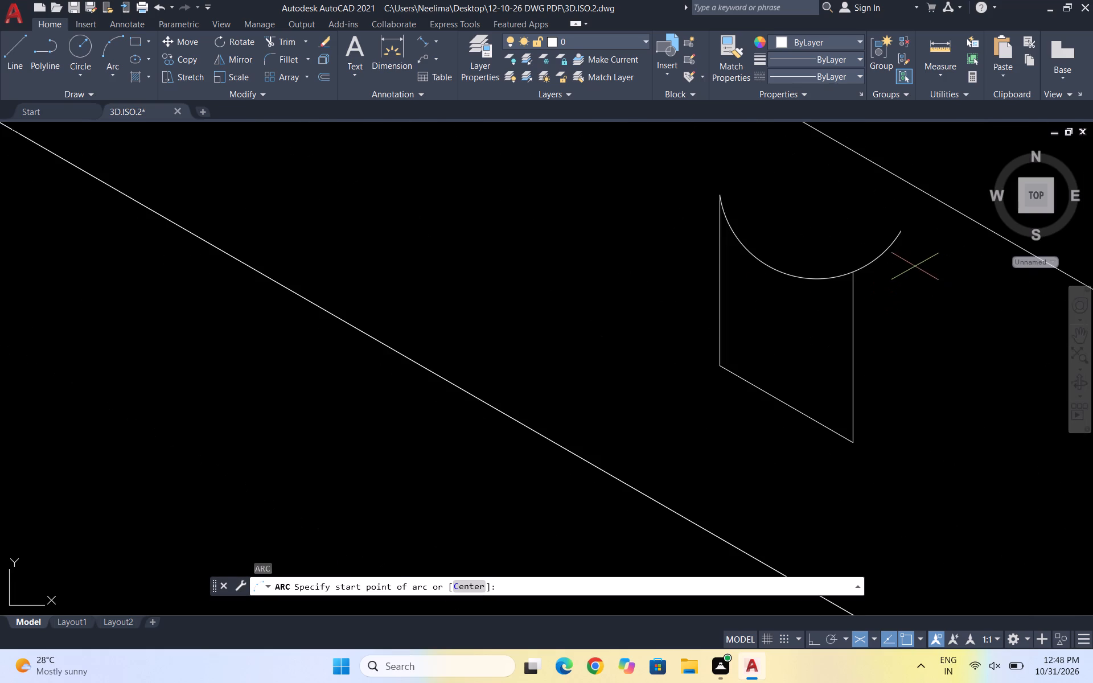
pyautogui.click(850, 276)
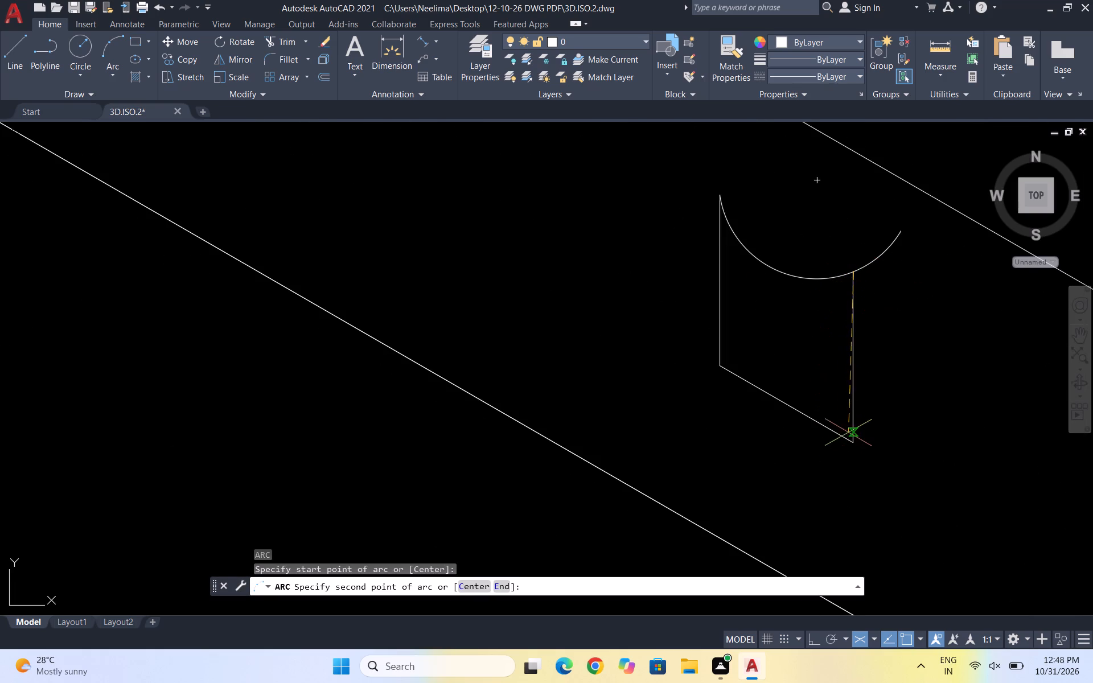
pyautogui.click(854, 441)
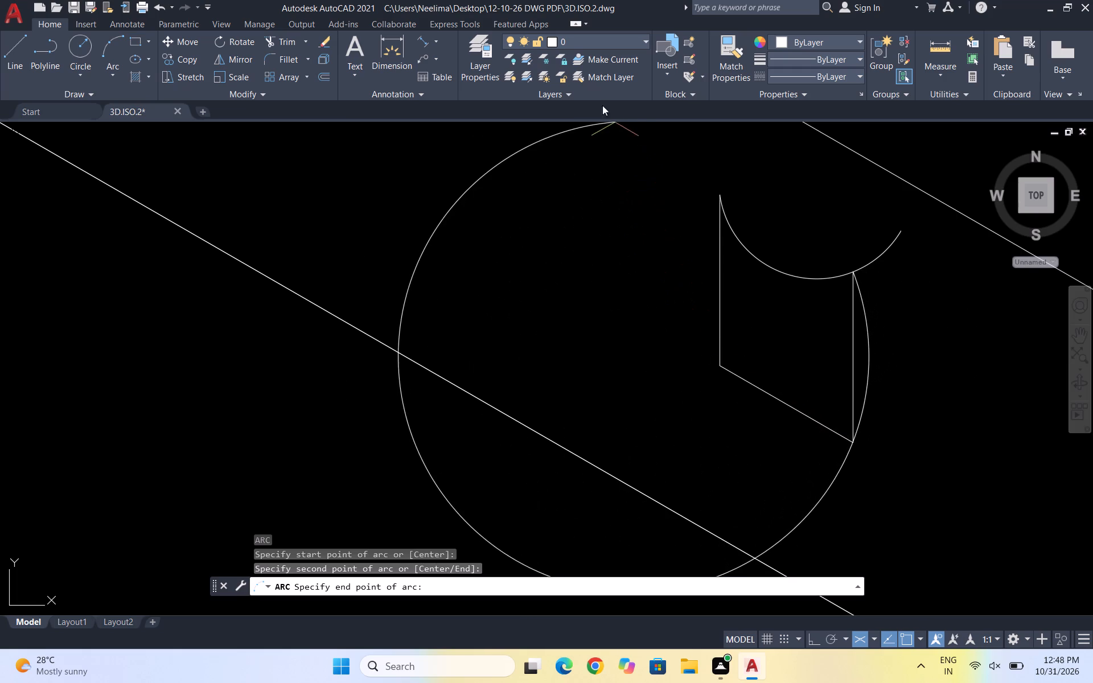
pyautogui.scroll(-3, 550, 163)
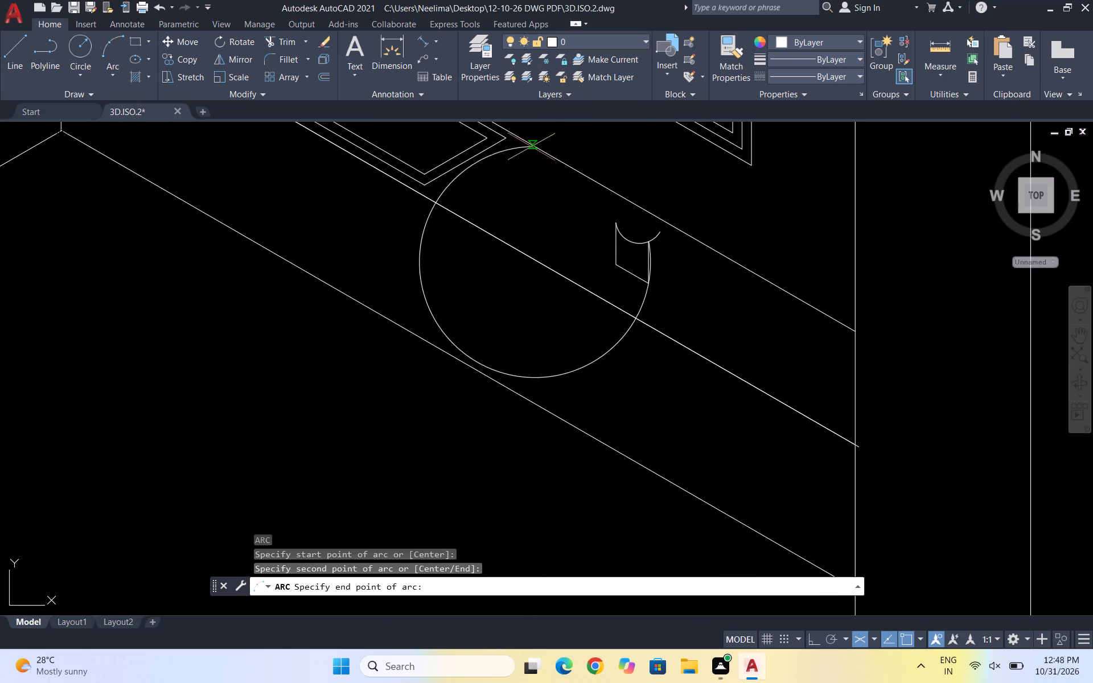
pyautogui.click(537, 155)
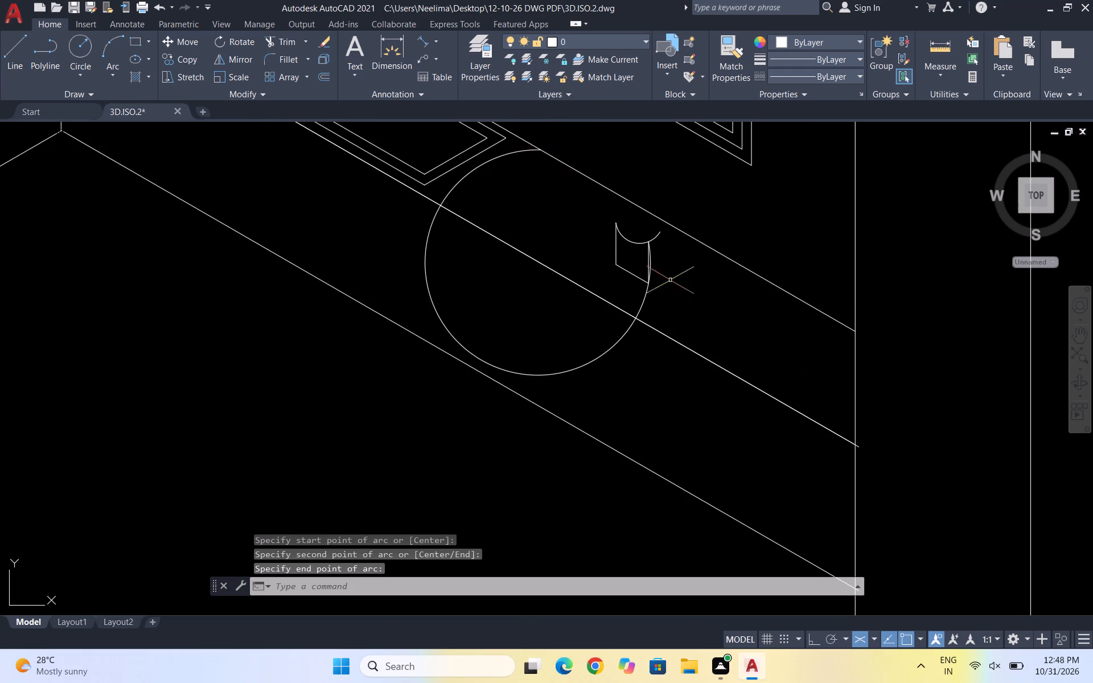
# Trim away the straight upright beside the new arc, leaving the arc as that side of the small outline.
pyautogui.scroll(3, 639, 232)
pyautogui.press('Escape')
pyautogui.write('TR')
pyautogui.press('Return')
pyautogui.scroll(3, 683, 357)
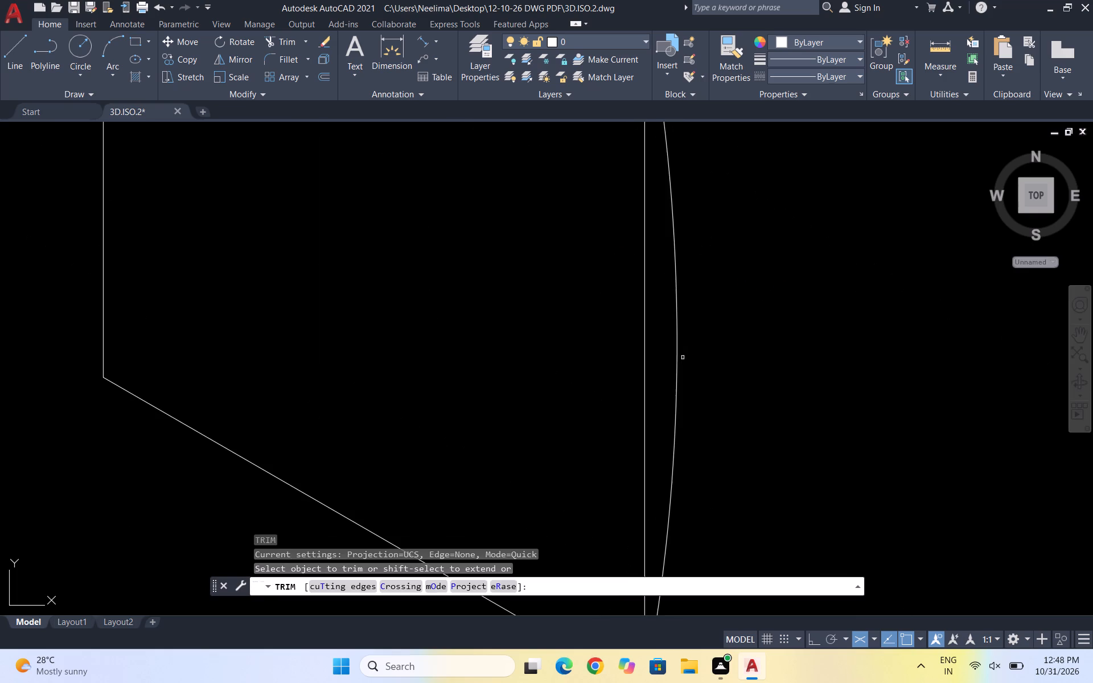
pyautogui.moveTo(659, 359); pyautogui.dragTo(644, 352)
pyautogui.click(597, 344)
pyautogui.press('Escape')
pyautogui.click(582, 334)
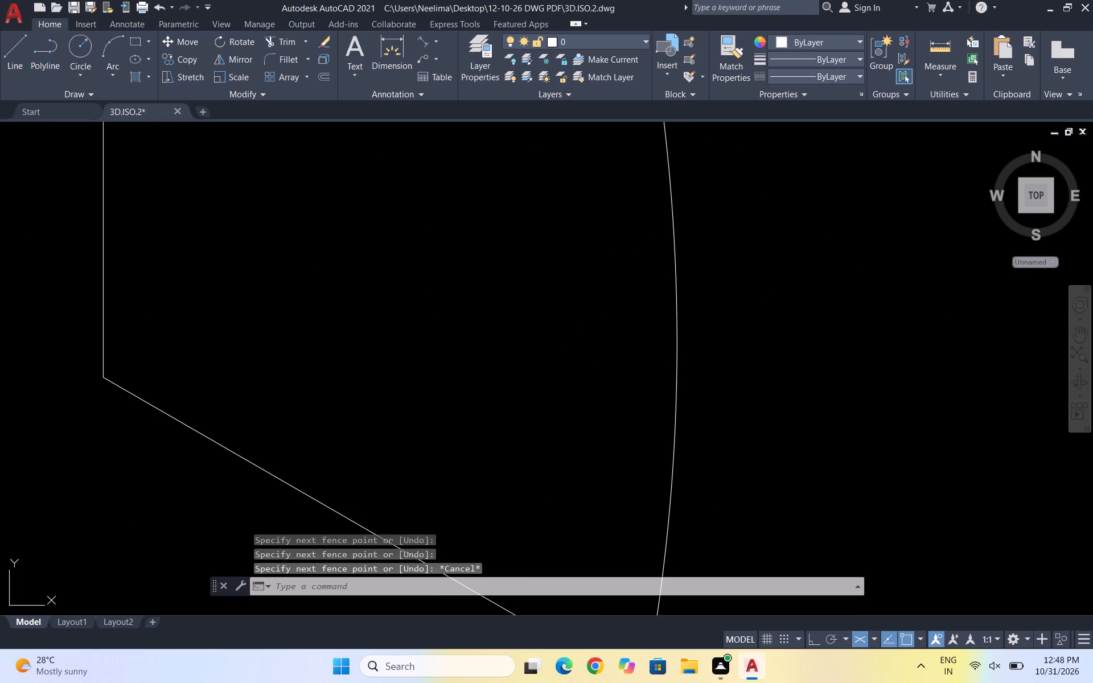
pyautogui.click(627, 361)
pyautogui.scroll(-2, 706, 323)
pyautogui.scroll(-1, 758, 374)
pyautogui.press('Escape')
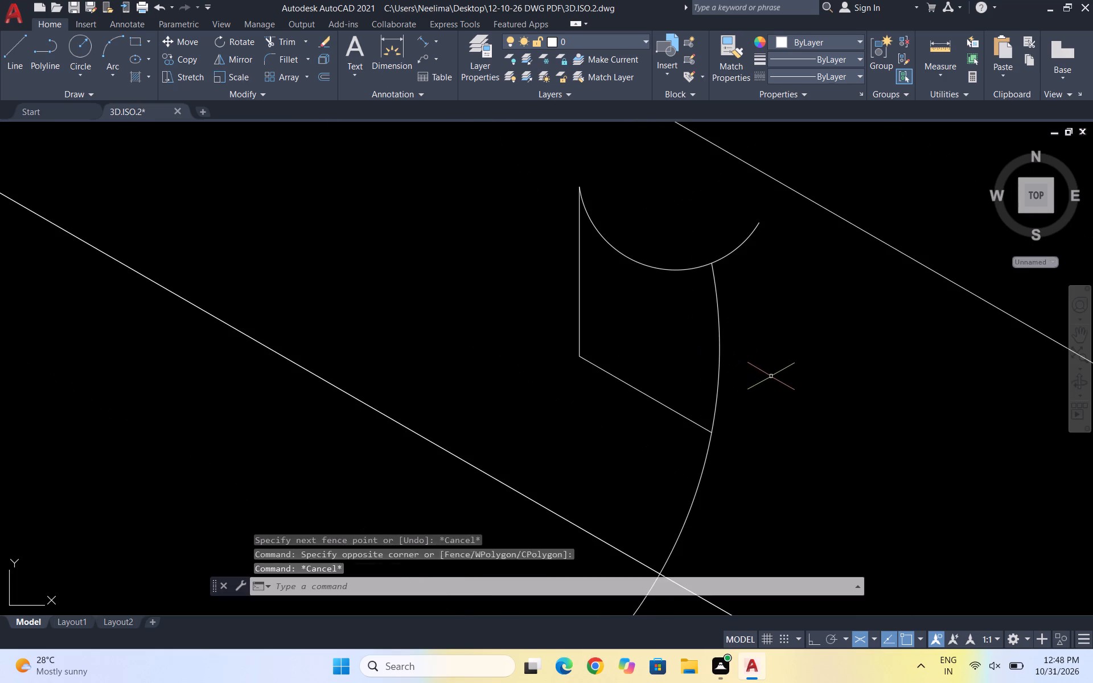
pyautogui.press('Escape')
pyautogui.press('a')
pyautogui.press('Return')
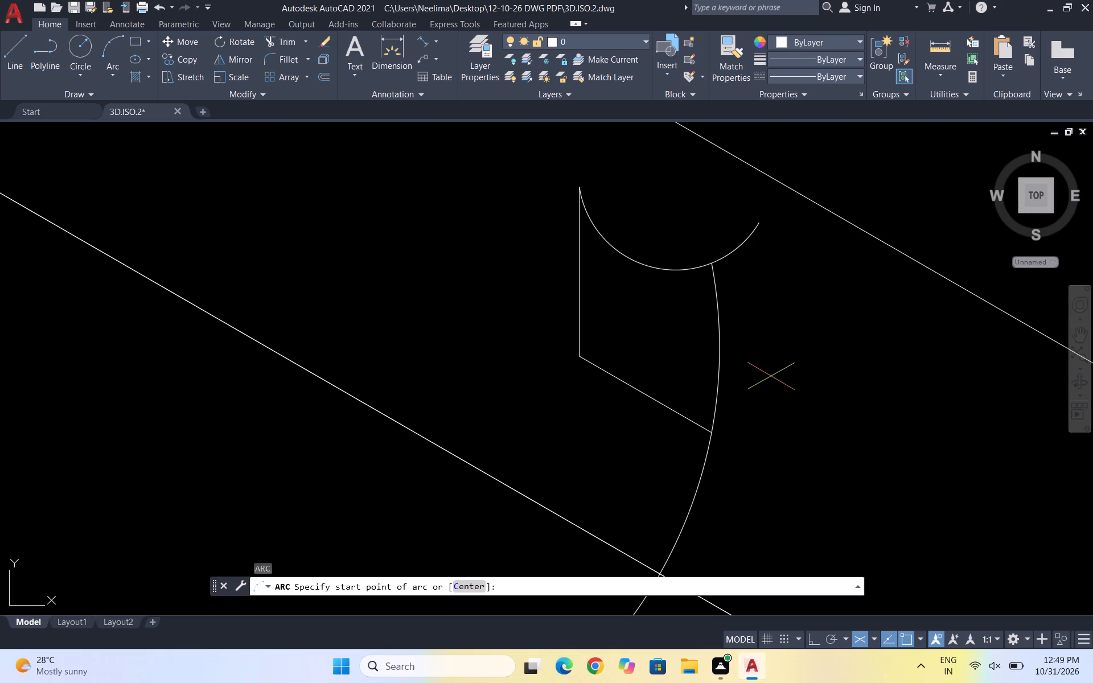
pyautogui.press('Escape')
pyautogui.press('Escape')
# Trim the top arc's overhang and all of the large side arc beyond the small outline's lower corner.
pyautogui.write('TR')
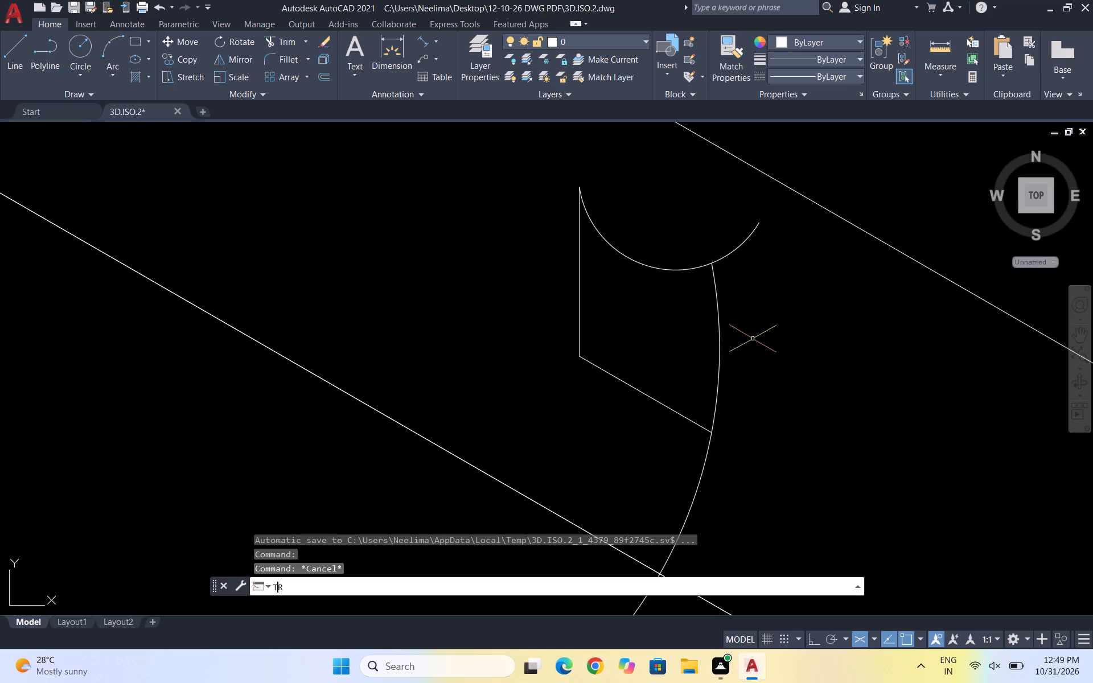
pyautogui.press('Return')
pyautogui.moveTo(739, 237); pyautogui.dragTo(735, 319)
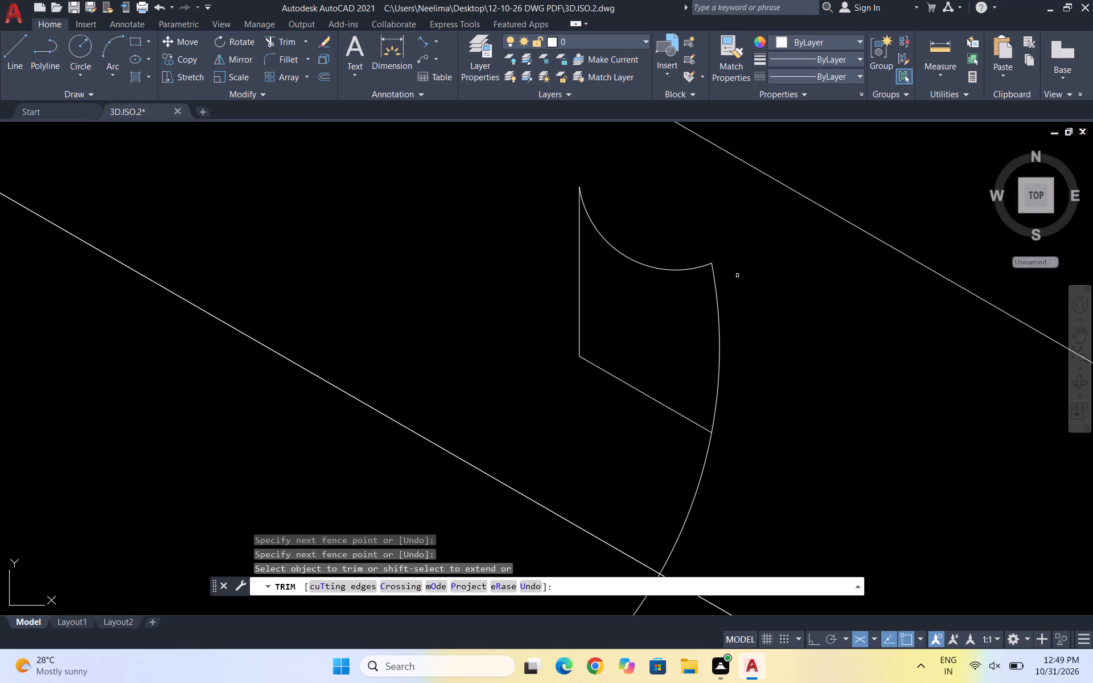
pyautogui.scroll(-3, 785, 297)
pyautogui.moveTo(714, 386); pyautogui.dragTo(741, 435)
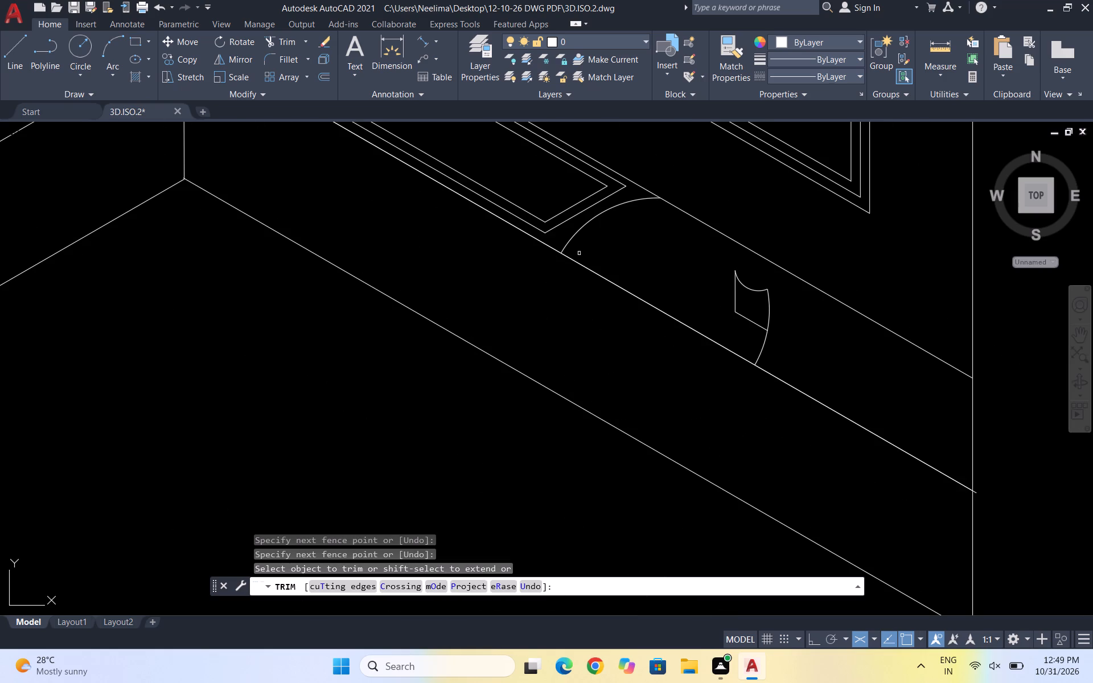
pyautogui.click(631, 203)
pyautogui.scroll(2, 766, 343)
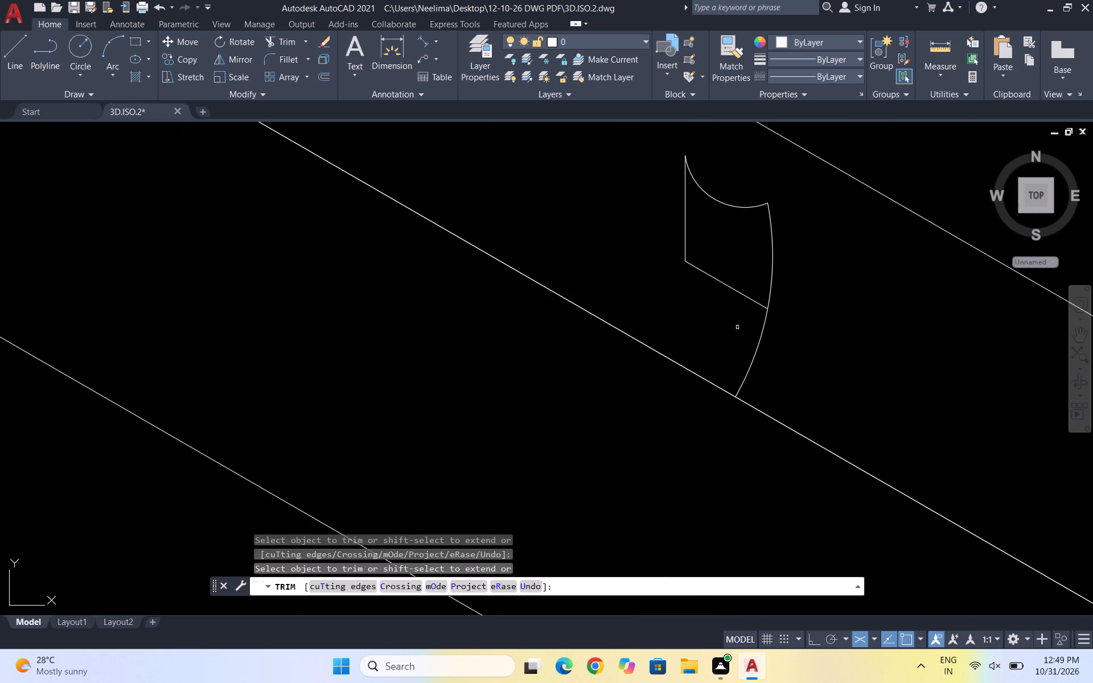
pyautogui.moveTo(737, 326); pyautogui.dragTo(804, 358)
pyautogui.press('Escape')
pyautogui.press('Escape')
pyautogui.press('Escape')
pyautogui.press('Escape')
# Draw a three-point arc through both ends of the remaining straight upright, ending just below the base line's far end.
pyautogui.press('a')
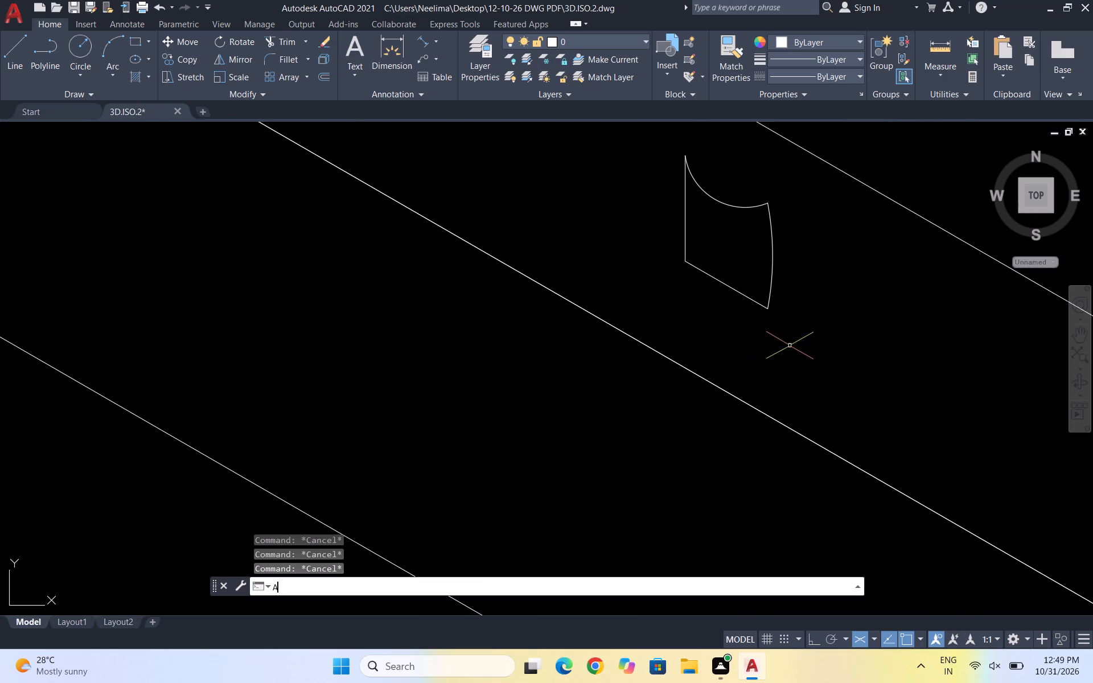
pyautogui.press('Return')
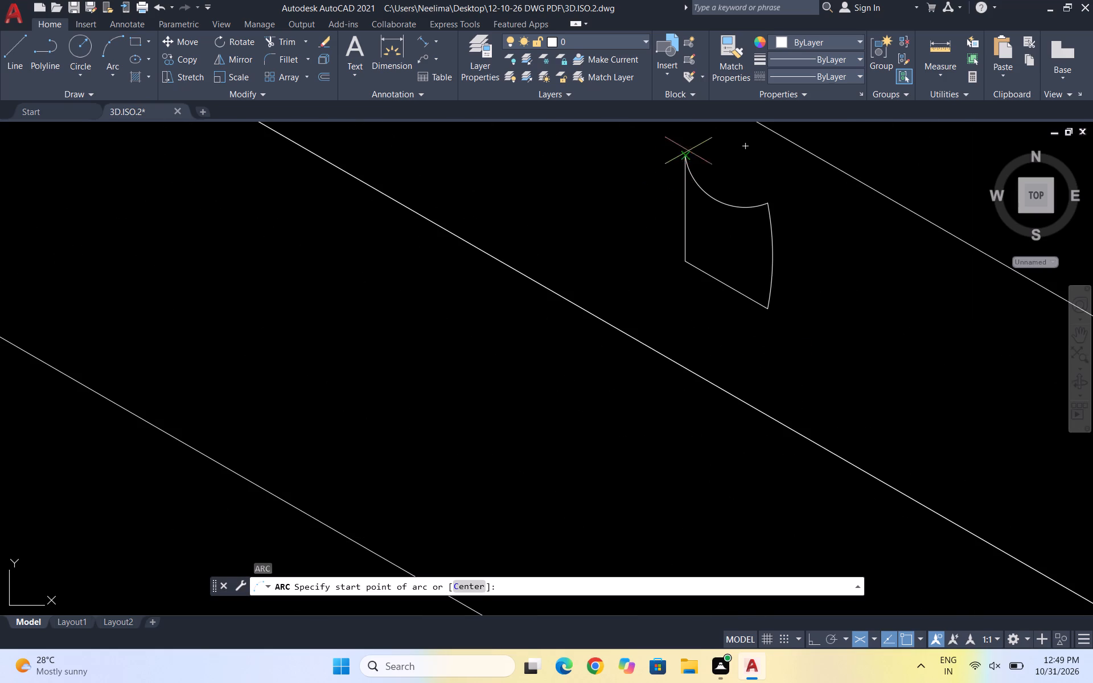
pyautogui.click(687, 154)
pyautogui.click(682, 260)
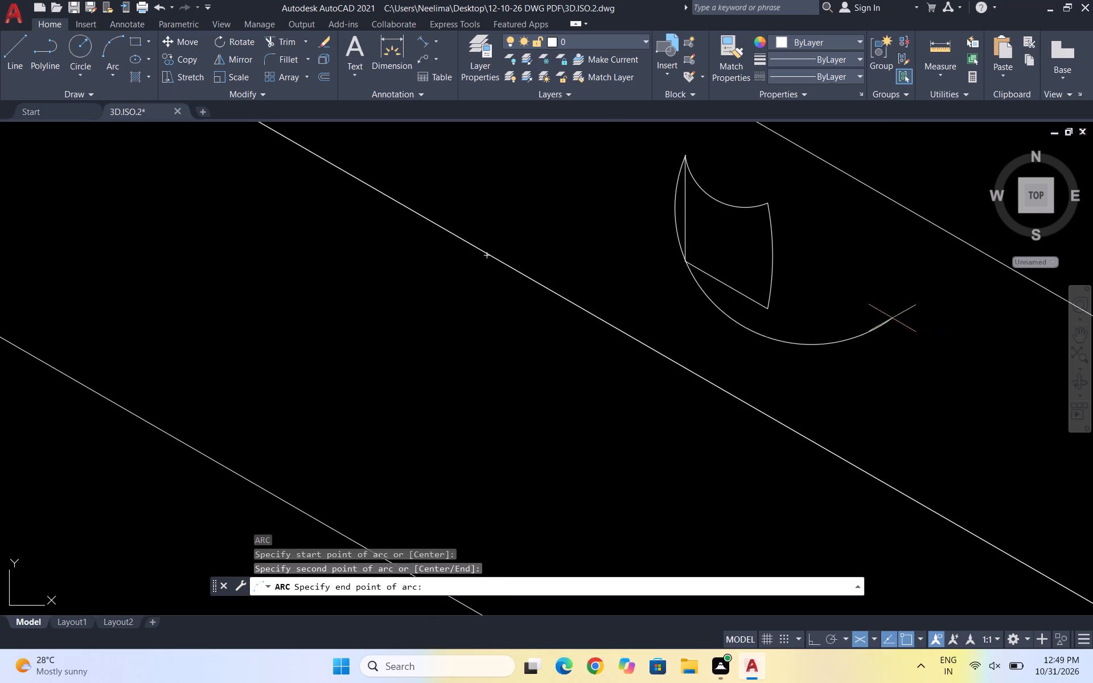
pyautogui.scroll(1, 877, 318)
pyautogui.scroll(-3, 1067, 430)
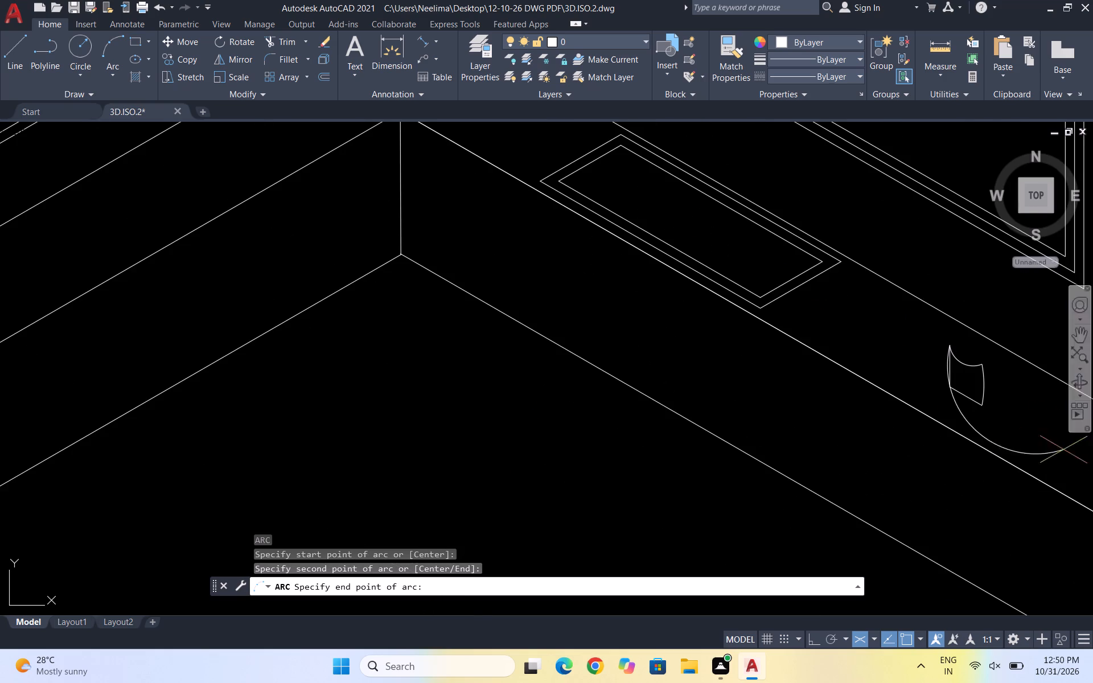
pyautogui.scroll(2, 992, 413)
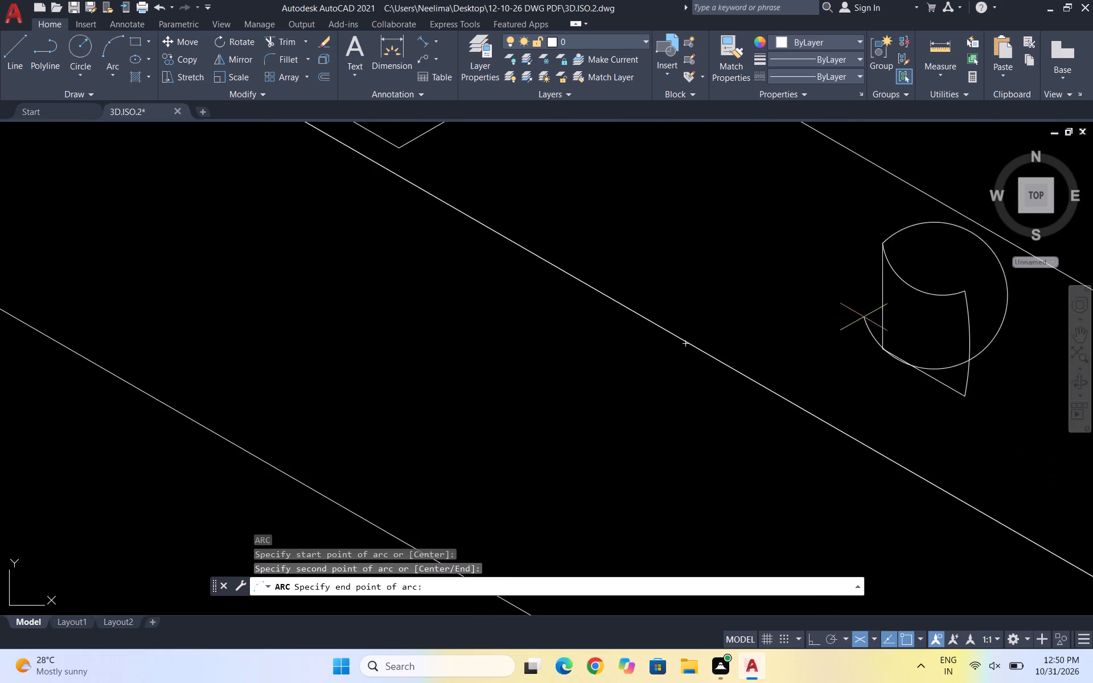
pyautogui.scroll(-2, 864, 317)
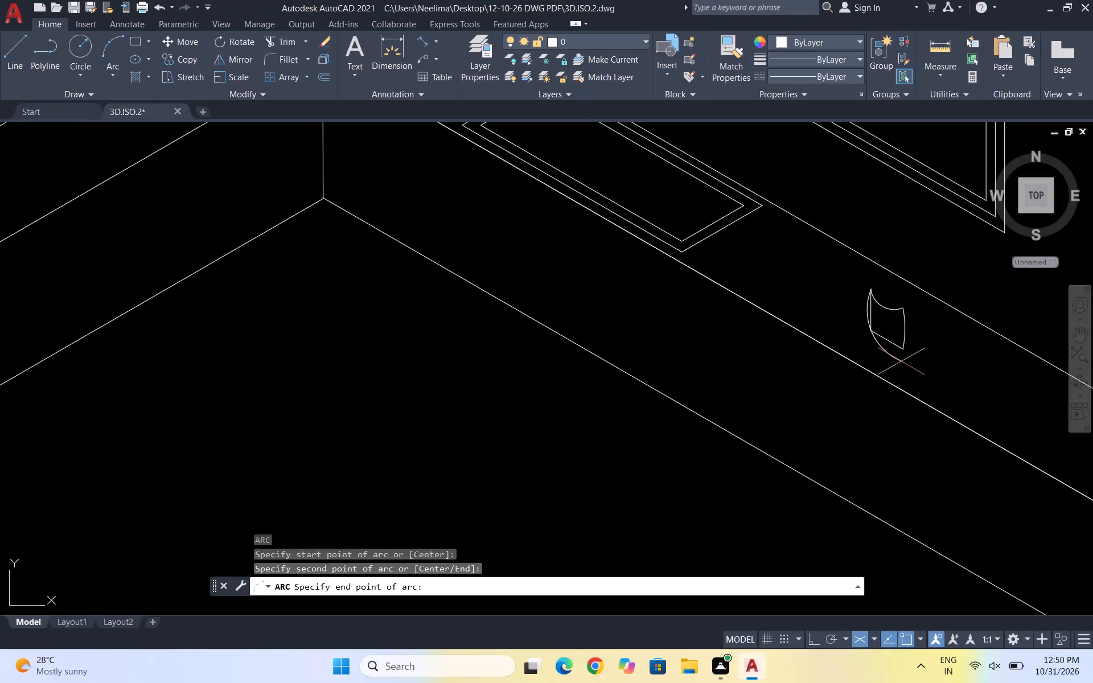
pyautogui.click(901, 361)
# Trim the new arc's tail below the base line and remove the remaining straight upright beside it.
pyautogui.press('Escape')
pyautogui.scroll(1, 908, 351)
pyautogui.write('TR')
pyautogui.press('Return')
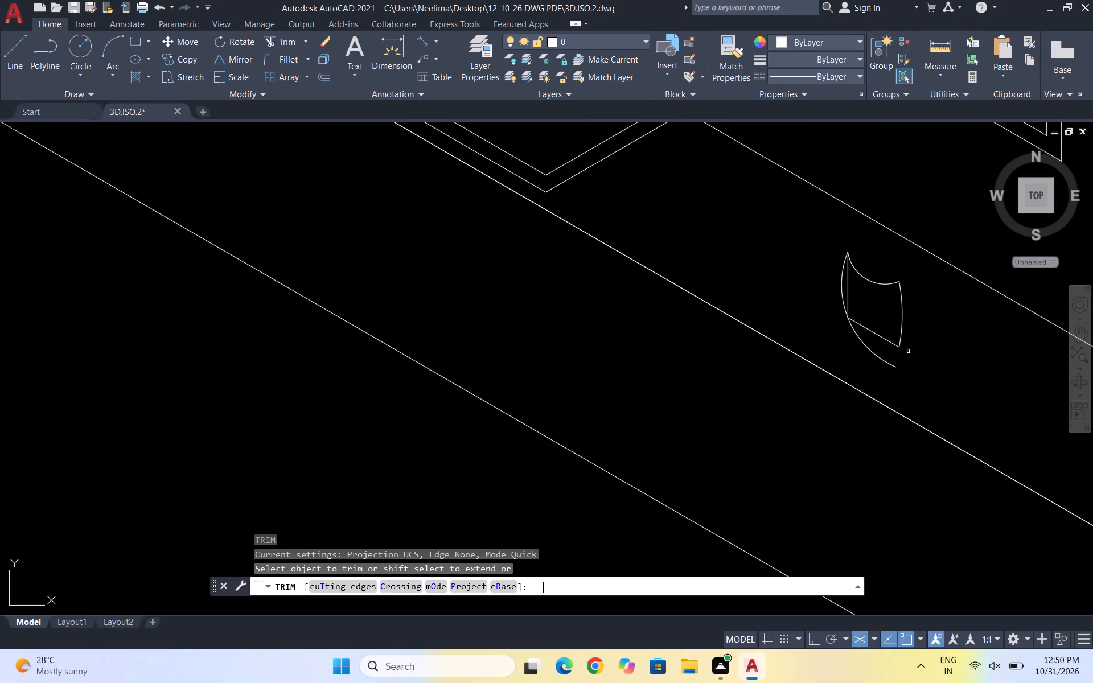
pyautogui.scroll(1, 816, 347)
pyautogui.click(868, 338)
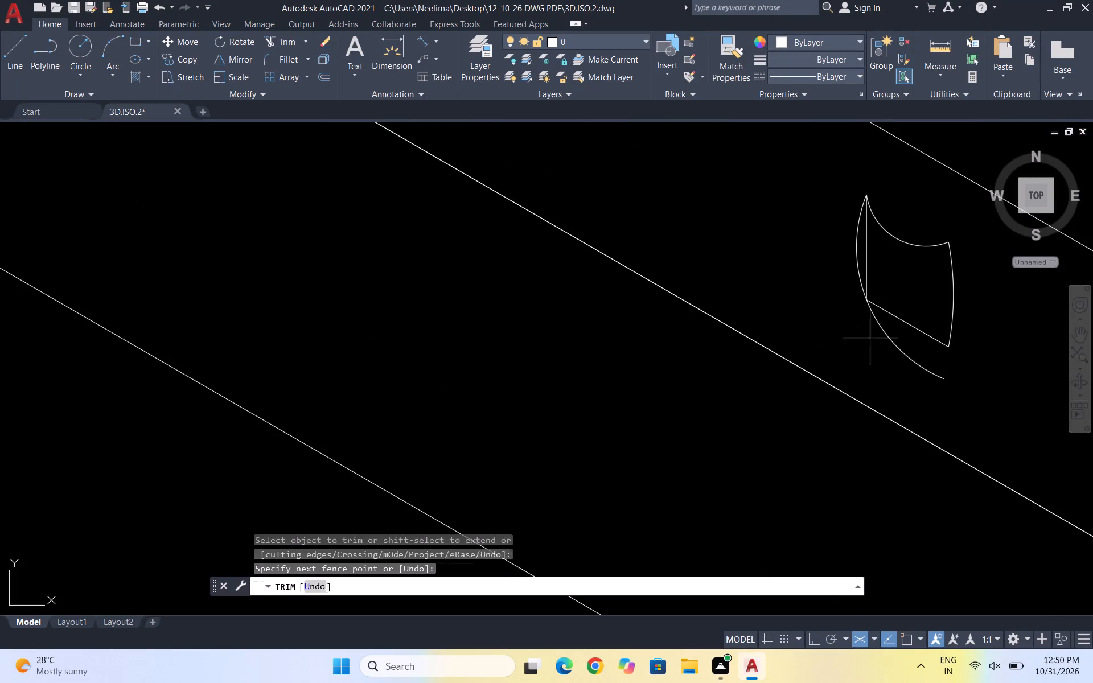
pyautogui.click(890, 335)
pyautogui.scroll(1, 889, 273)
pyautogui.moveTo(850, 233); pyautogui.dragTo(876, 261)
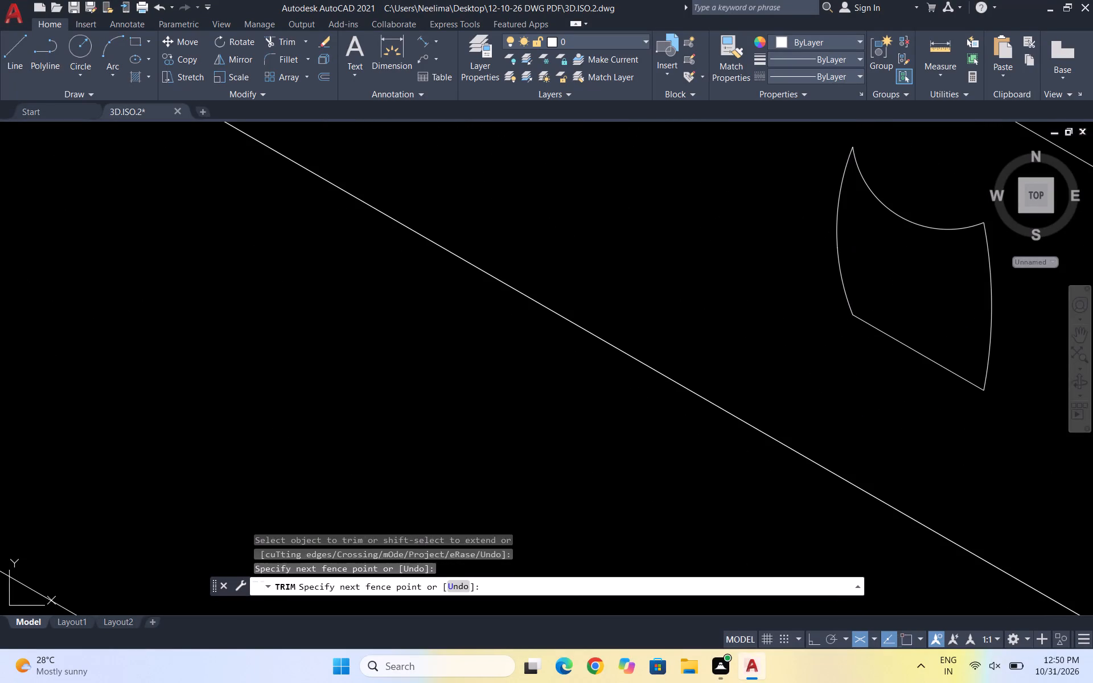
pyautogui.press('Escape')
pyautogui.press('Escape')
pyautogui.press('Escape')
pyautogui.press('Escape')
# Draw a three-point arc through both ends of the small outline's straight base, bulging below it and ending just past the far corner.
pyautogui.scroll(-3, 878, 261)
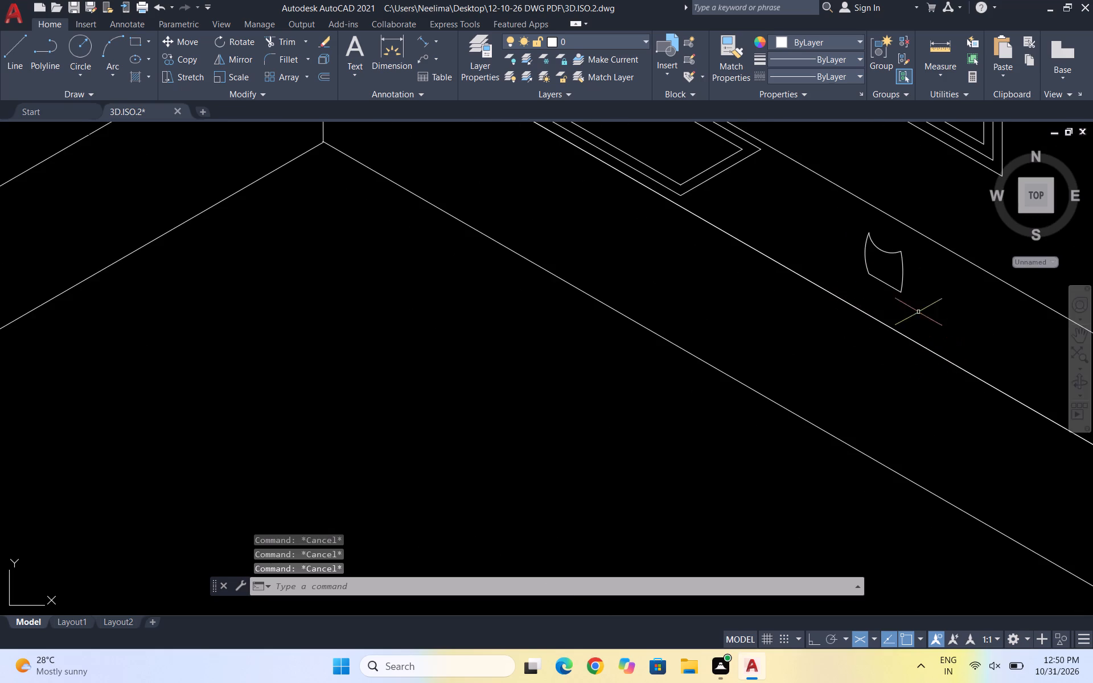
pyautogui.scroll(2, 887, 248)
pyautogui.press('a')
pyautogui.press('Return')
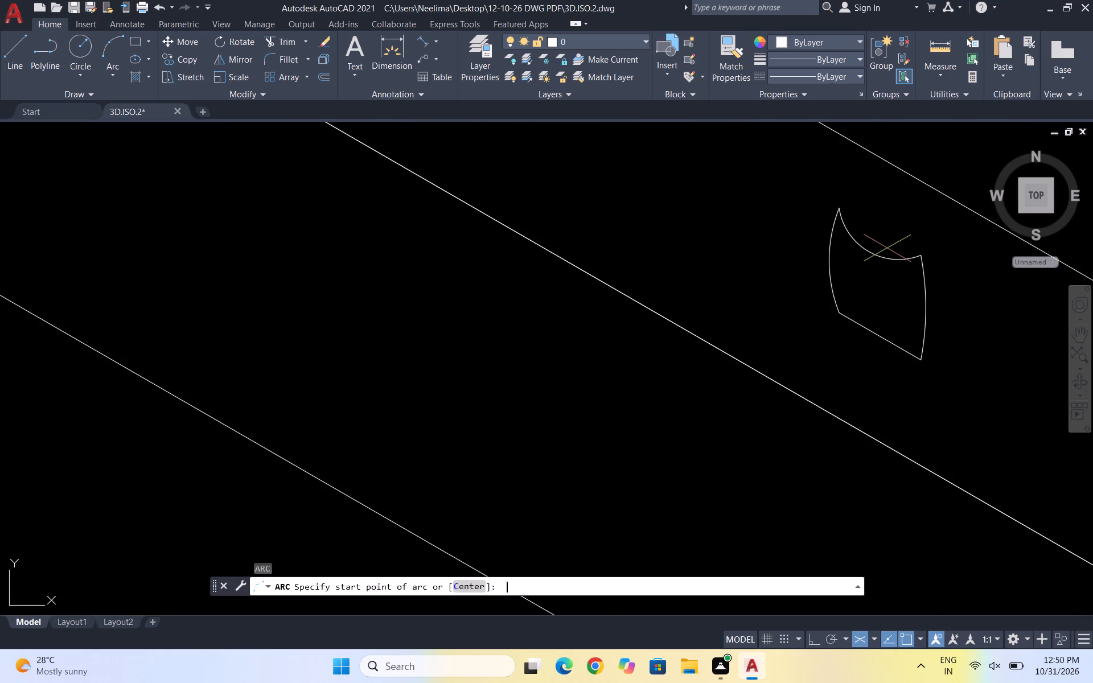
pyautogui.click(837, 314)
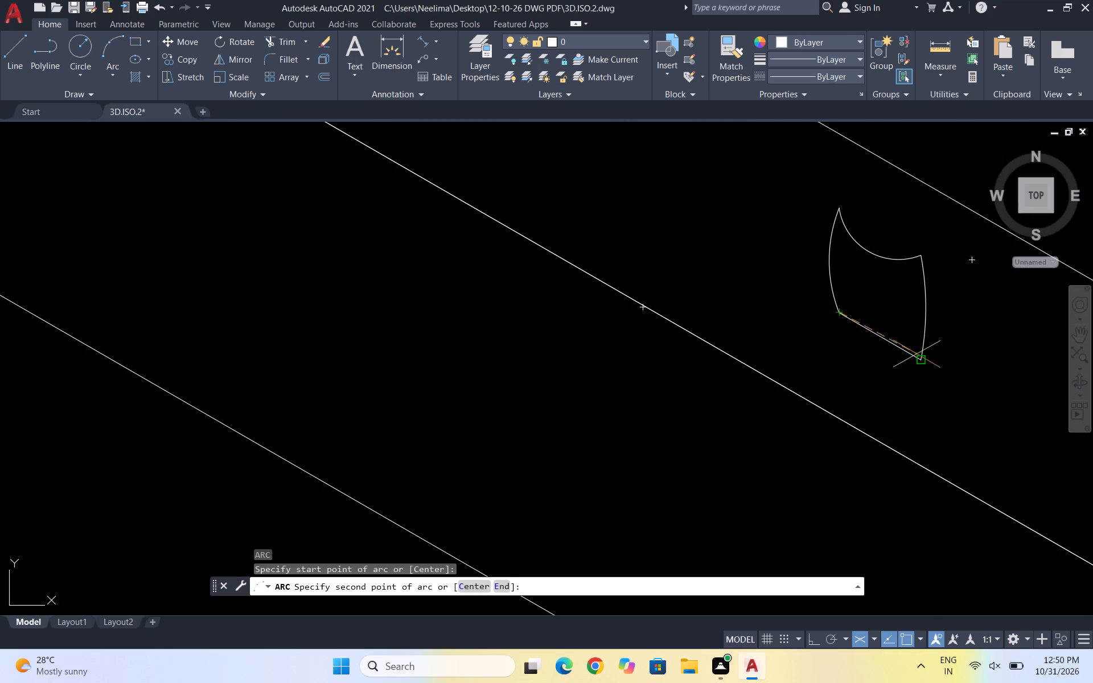
pyautogui.click(921, 360)
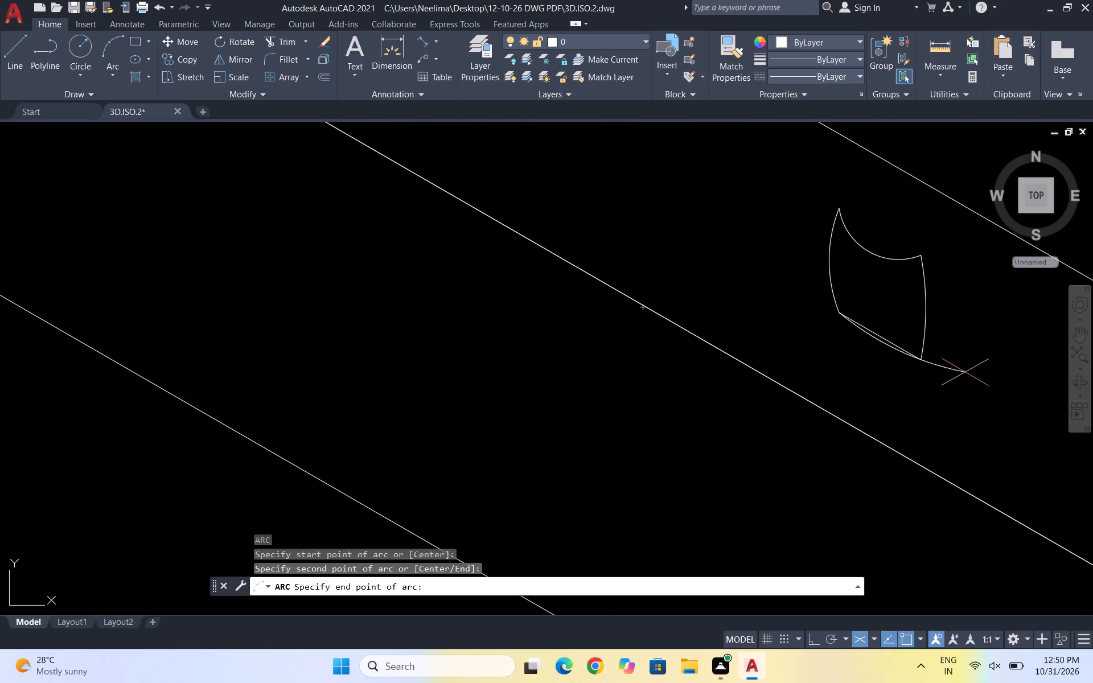
pyautogui.click(965, 365)
pyautogui.press('Escape')
# Trim the new base arc's tail beyond the small outline's lower corner and remove the straight base line above the arc.
pyautogui.write('TR')
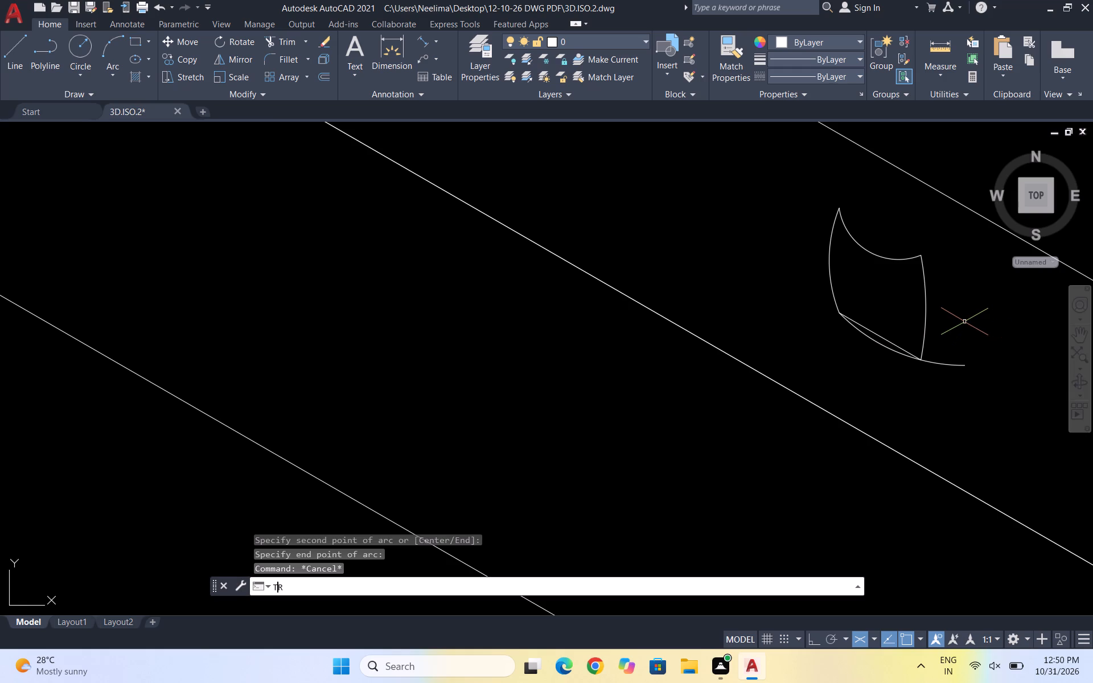
pyautogui.press('Return')
pyautogui.moveTo(950, 370); pyautogui.dragTo(950, 347)
pyautogui.scroll(2, 950, 339)
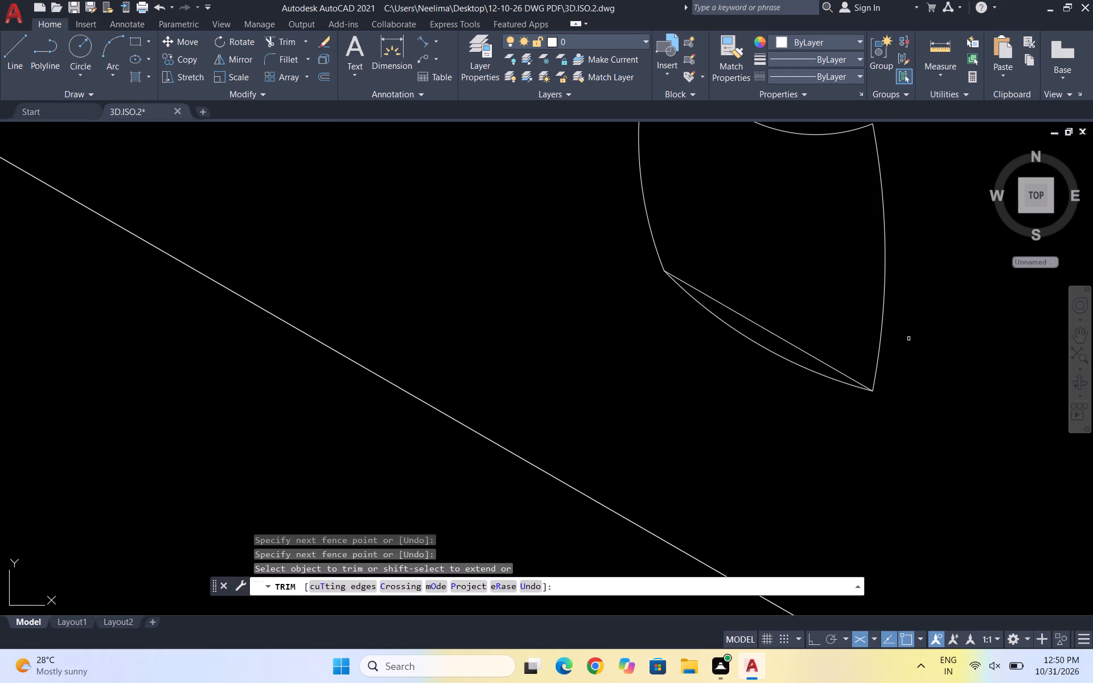
pyautogui.click(804, 347)
pyautogui.click(798, 352)
pyautogui.scroll(-1, 820, 337)
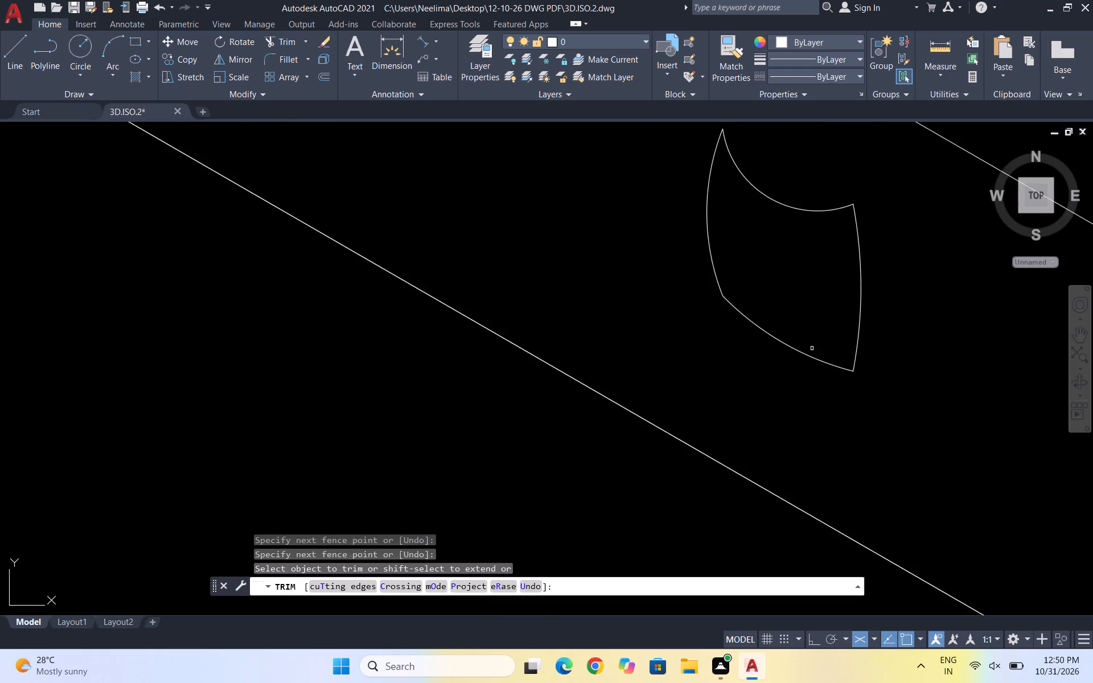
pyautogui.scroll(-1, 812, 348)
pyautogui.press('Escape')
pyautogui.press('Escape')
pyautogui.press('Escape')
pyautogui.press('Escape')
pyautogui.press('Escape')
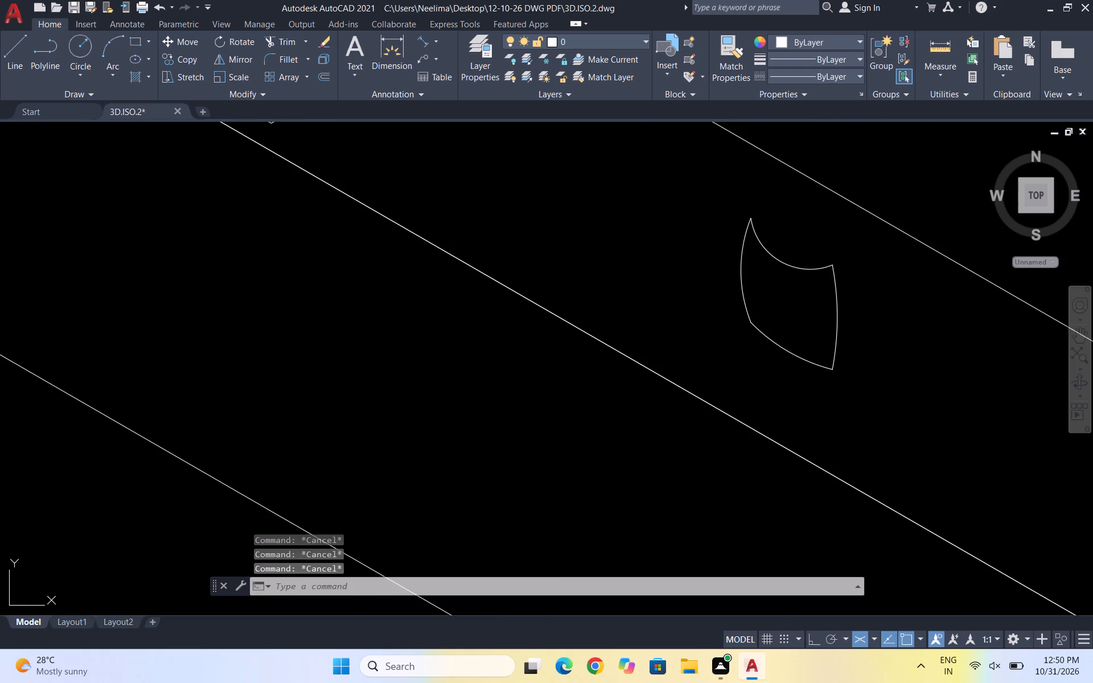
pyautogui.press('Escape')
pyautogui.press('Escape')
# Draw an ellipse as the small object's rim, its axis spanning the two upper corners and its near edge just below the top arc.
pyautogui.scroll(1, 773, 209)
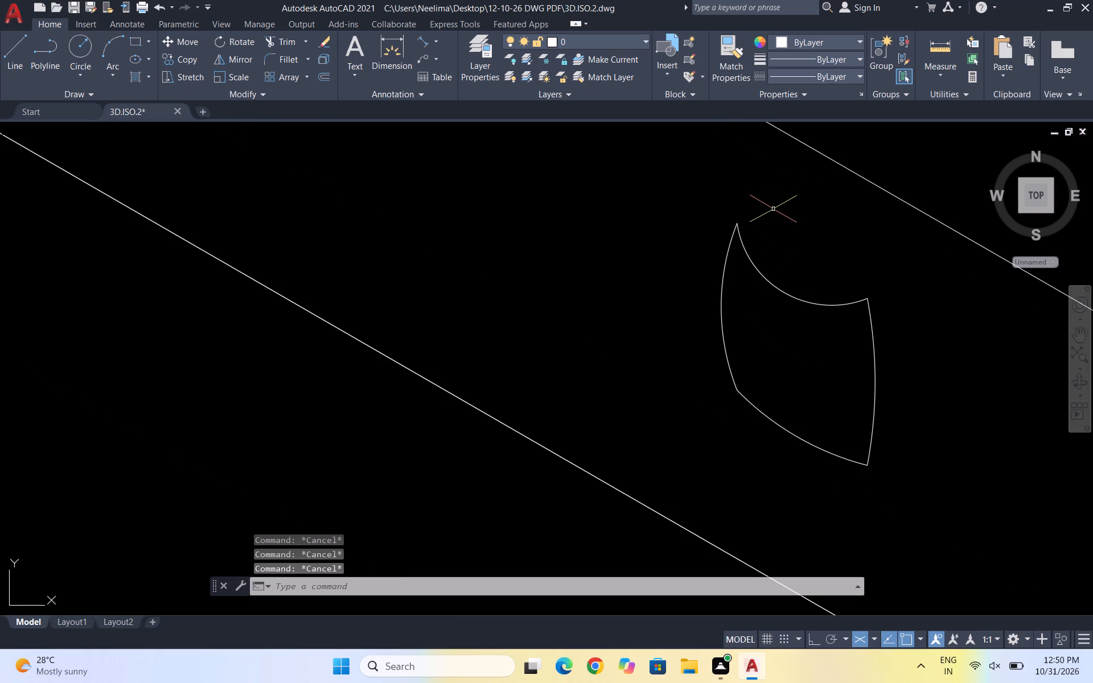
pyautogui.write('EL')
pyautogui.press('Return')
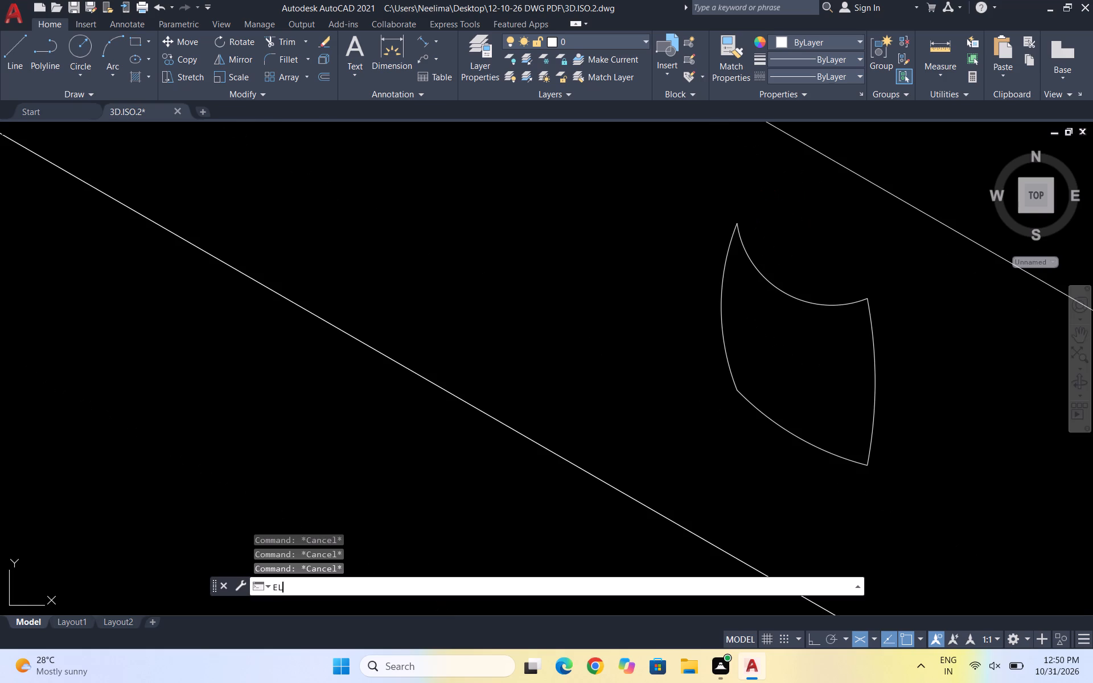
pyautogui.click(738, 221)
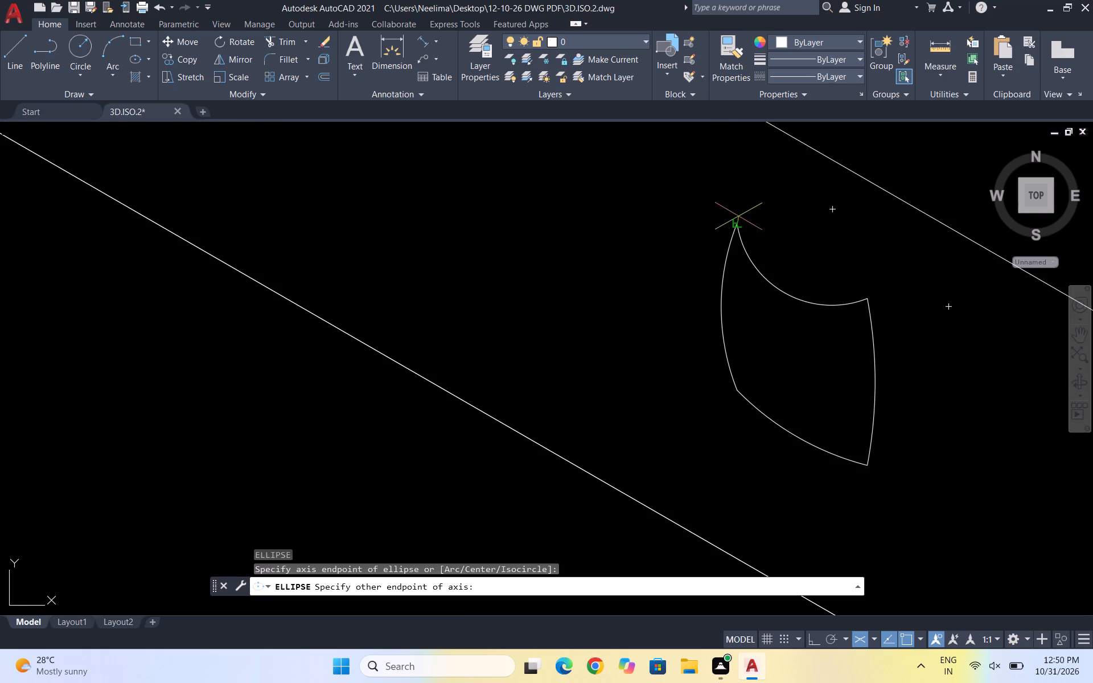
pyautogui.click(870, 302)
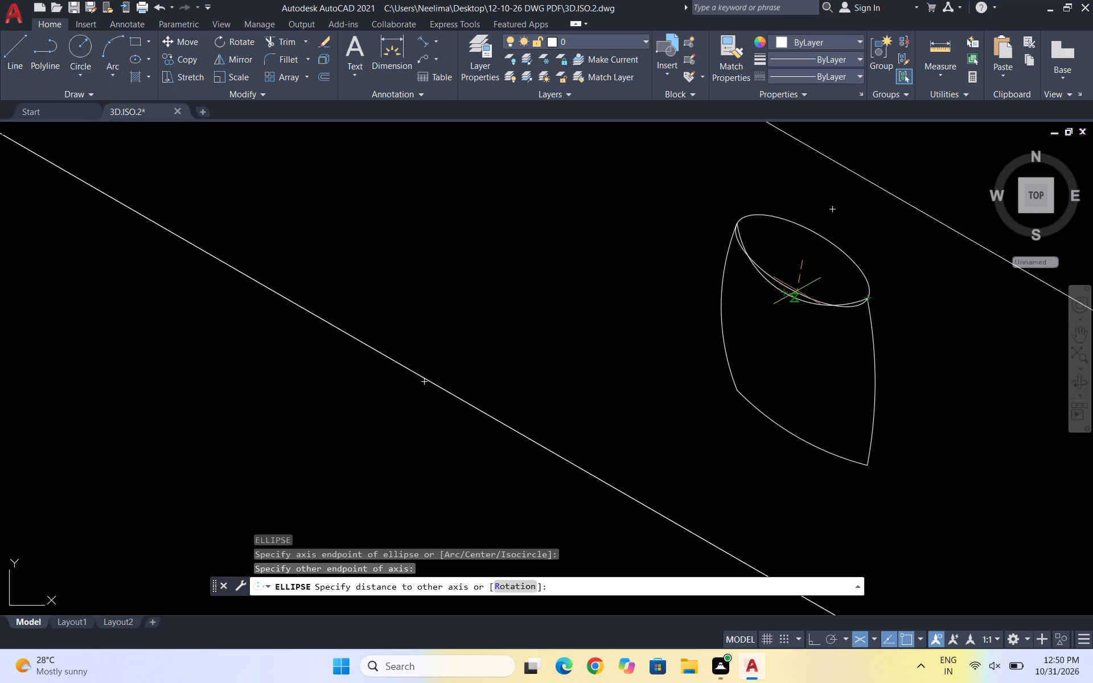
pyautogui.click(798, 291)
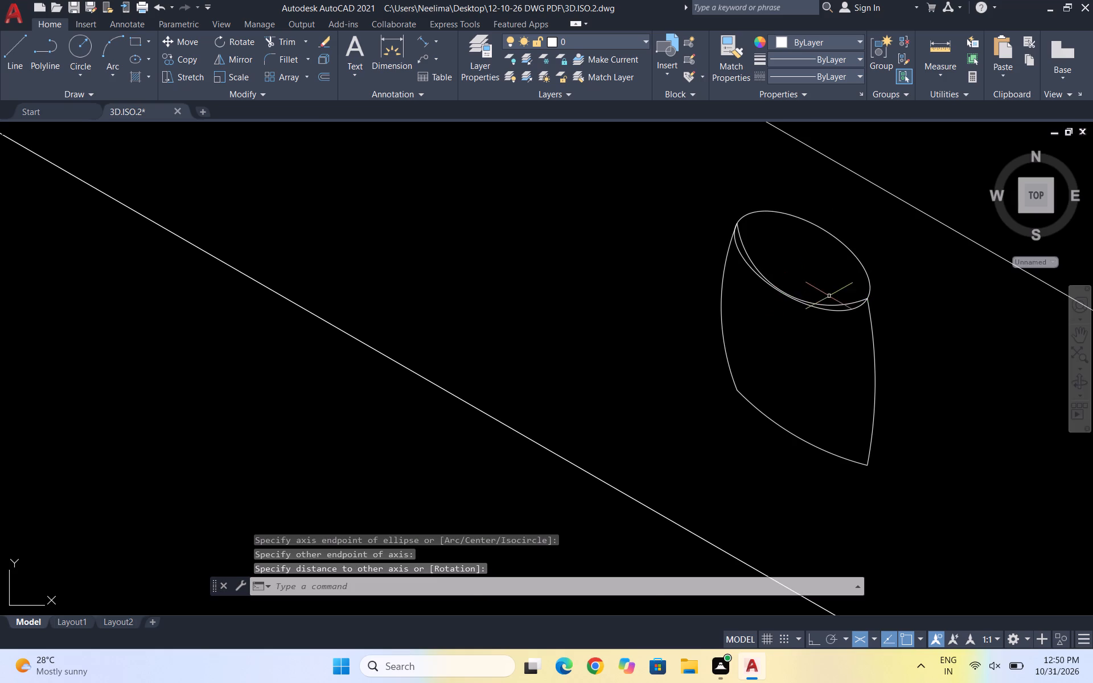
# Select the old top arc lying just inside the new rim ellipse.
pyautogui.scroll(4, 835, 296)
pyautogui.moveTo(870, 318); pyautogui.dragTo(848, 287)
pyautogui.click(839, 274)
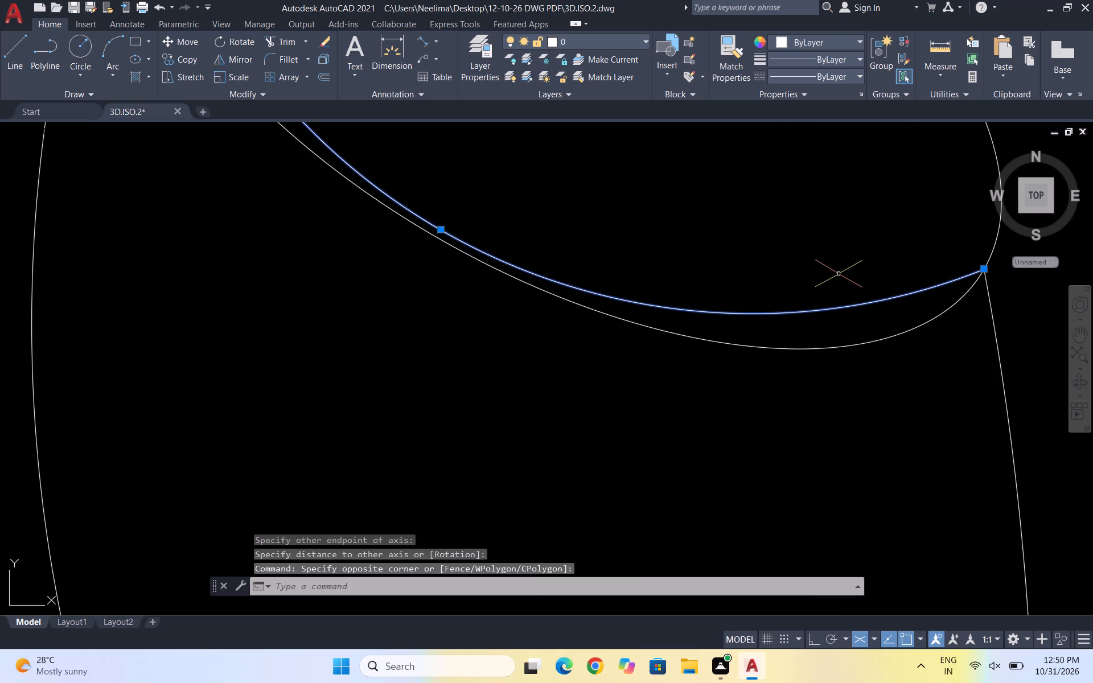
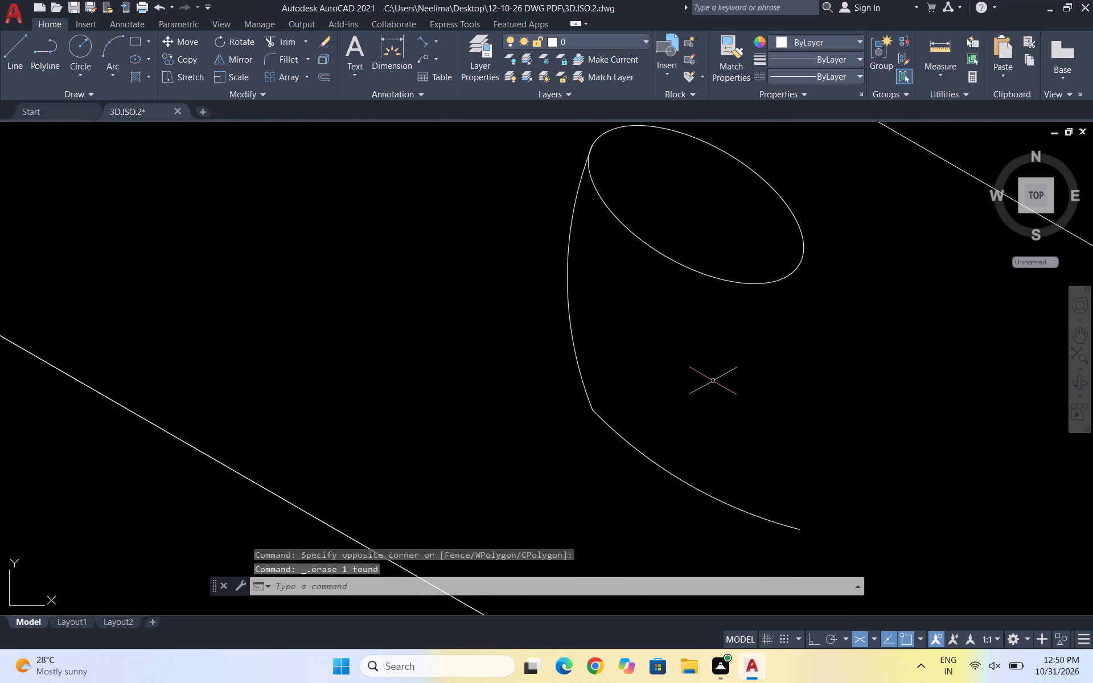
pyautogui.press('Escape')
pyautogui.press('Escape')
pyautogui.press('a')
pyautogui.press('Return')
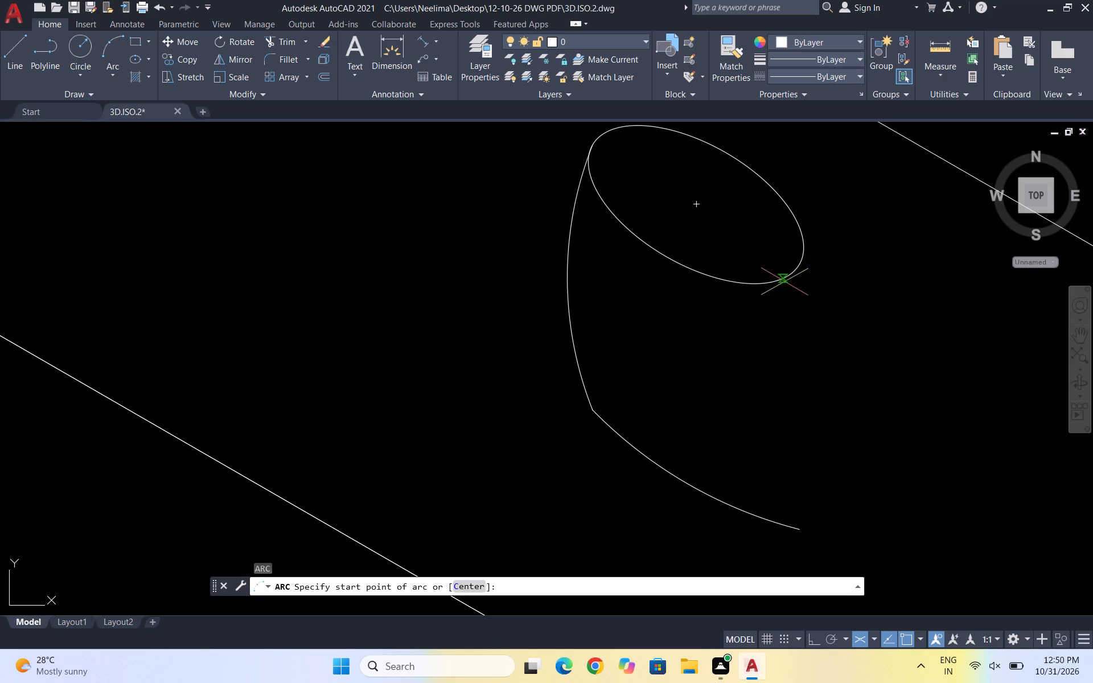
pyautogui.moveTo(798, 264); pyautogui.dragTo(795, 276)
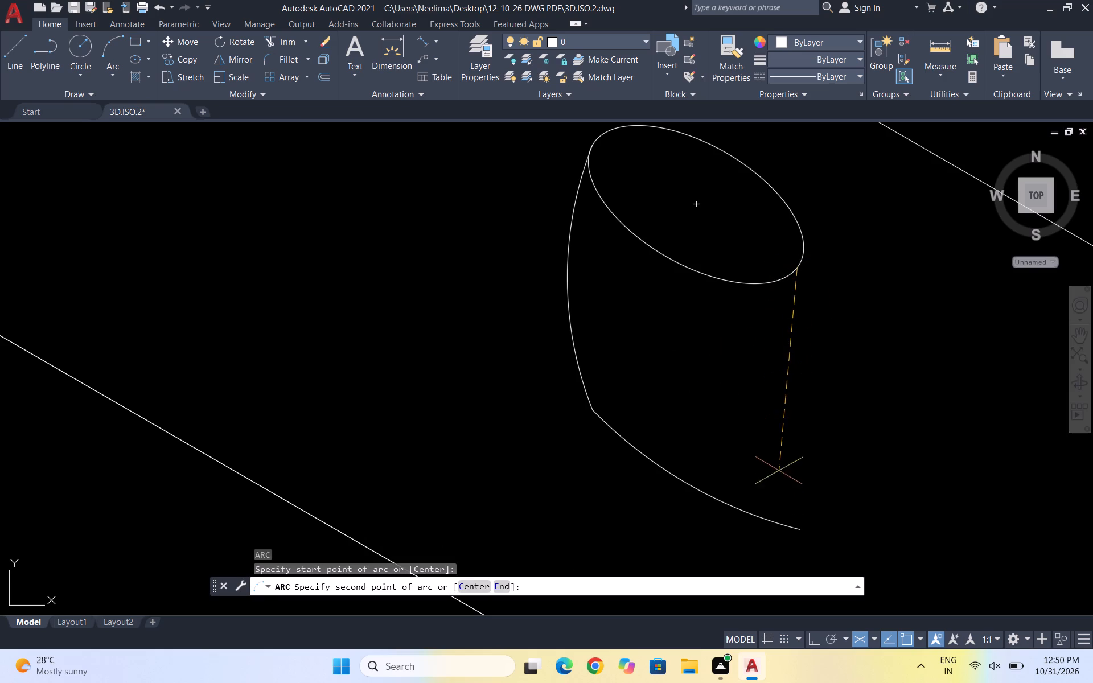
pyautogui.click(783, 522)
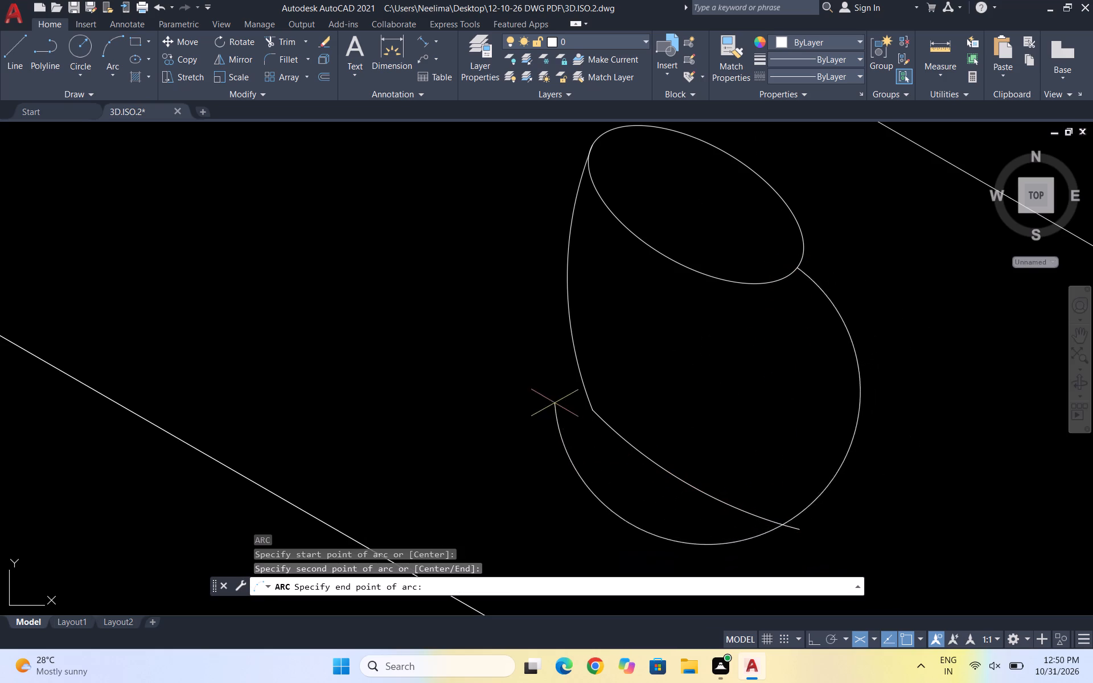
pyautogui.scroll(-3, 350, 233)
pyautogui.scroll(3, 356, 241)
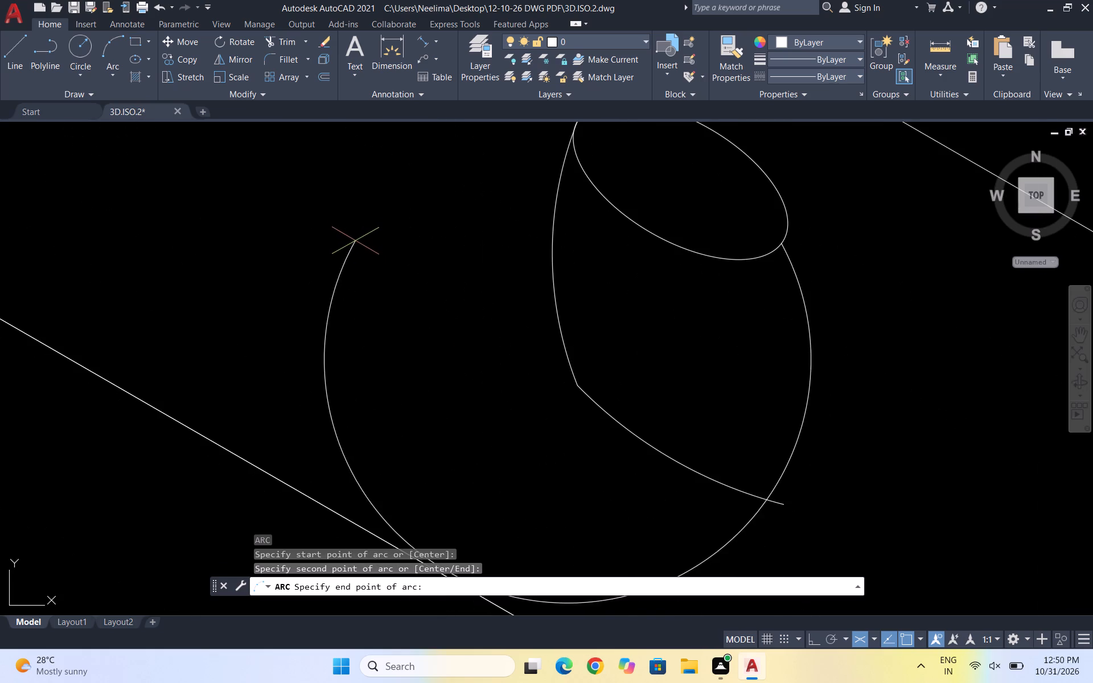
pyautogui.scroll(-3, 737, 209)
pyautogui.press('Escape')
# Draw a three-point arc from the rim ellipse's lower right end through the base arc near its free end, sweeping far past it.
pyautogui.scroll(2, 758, 218)
pyautogui.press('a')
pyautogui.press('Return')
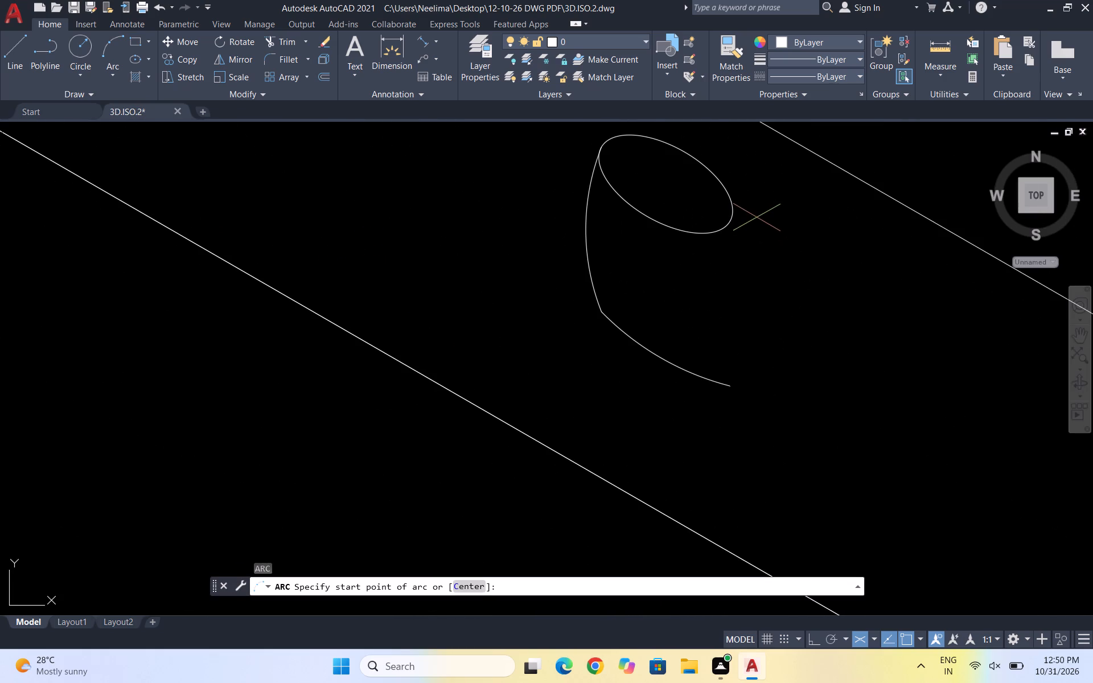
pyautogui.click(726, 223)
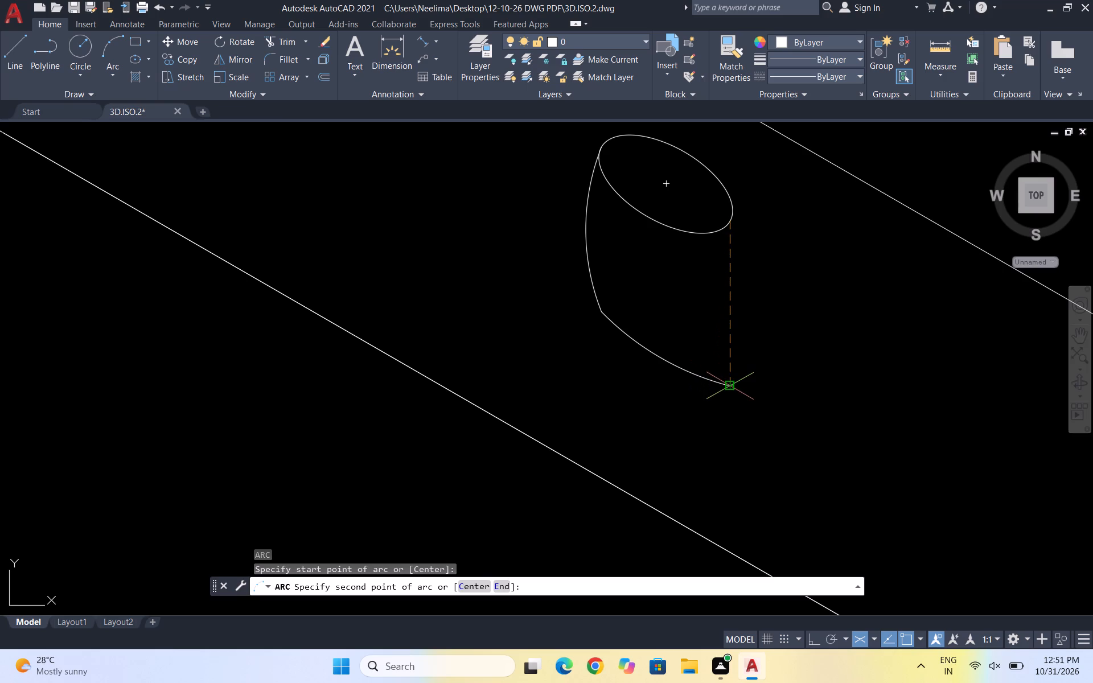
pyautogui.click(712, 378)
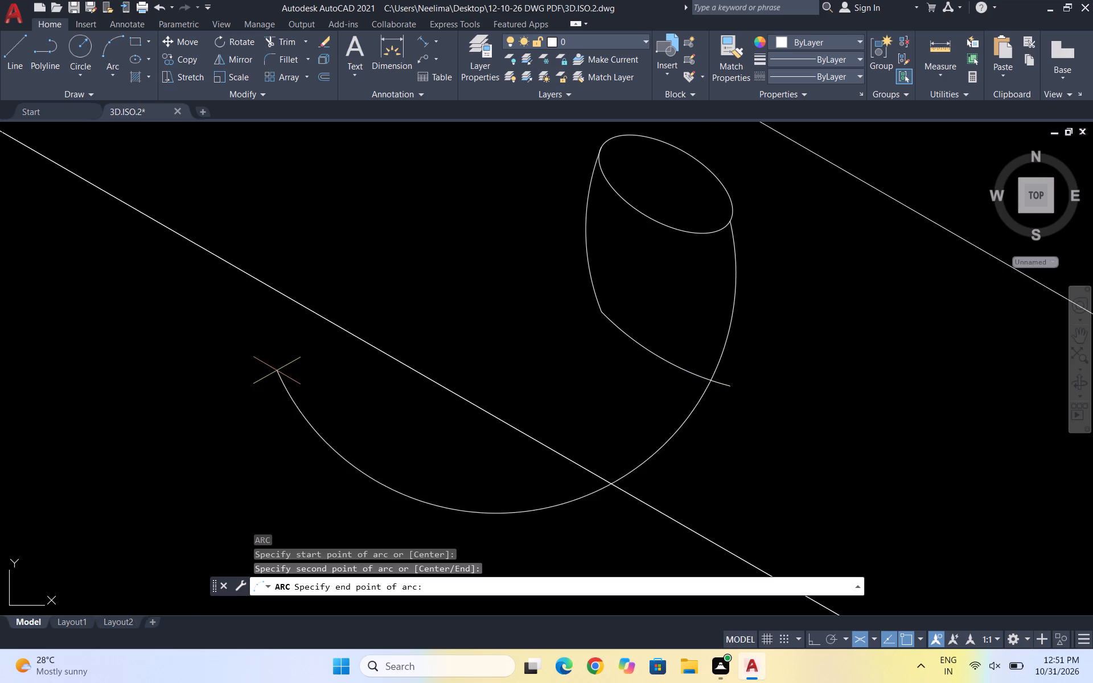
pyautogui.scroll(-1, 134, 227)
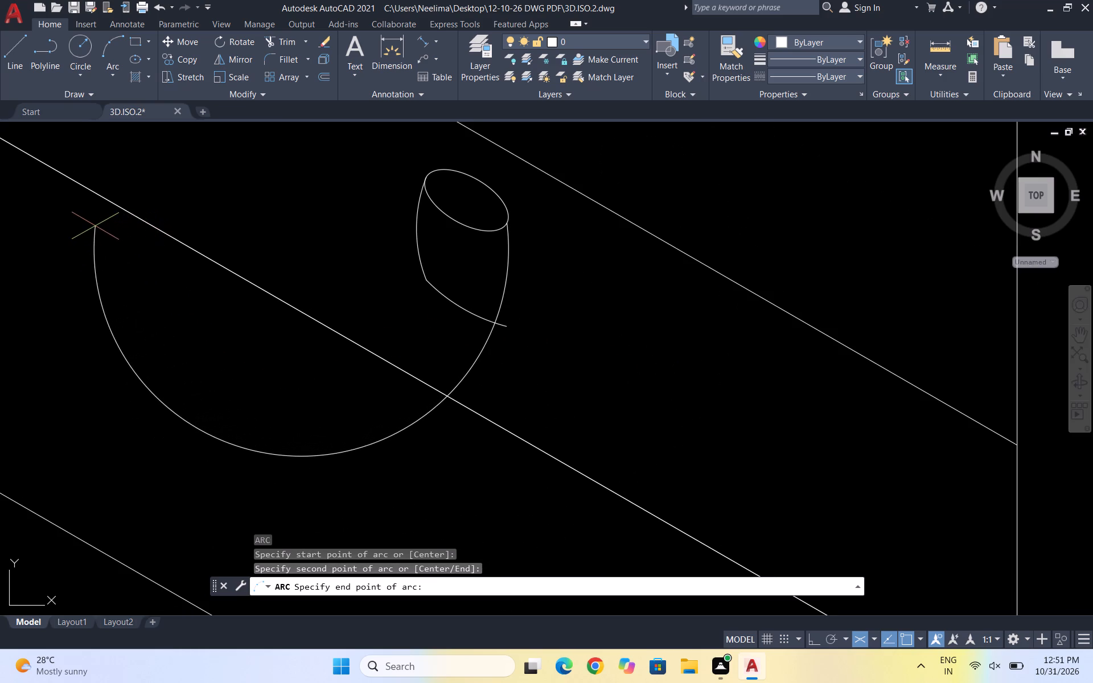
pyautogui.click(76, 199)
pyautogui.press('Escape')
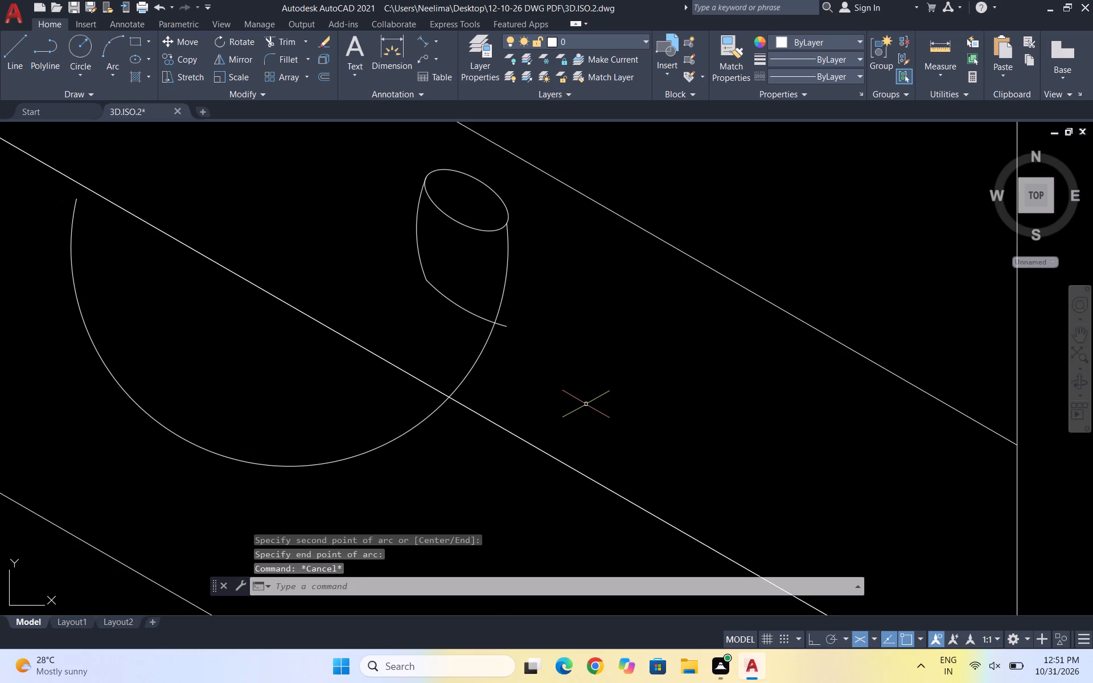
# Trim the new side arc's sweep below the base arc and the base arc's tail beyond it, closing the vessel's lower corner.
pyautogui.write('TR')
pyautogui.press('Return')
pyautogui.scroll(3, 471, 339)
pyautogui.moveTo(486, 350); pyautogui.dragTo(750, 445)
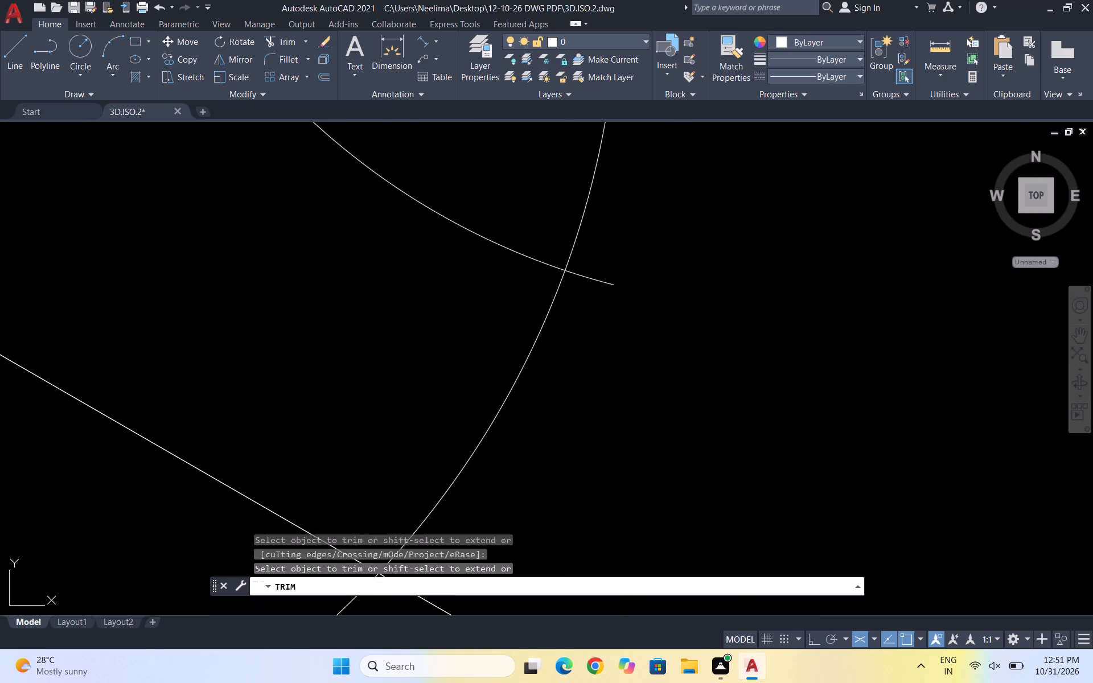
pyautogui.moveTo(750, 445); pyautogui.dragTo(756, 430)
pyautogui.scroll(-3, 701, 355)
pyautogui.moveTo(552, 446); pyautogui.dragTo(564, 472)
pyautogui.scroll(2, 684, 339)
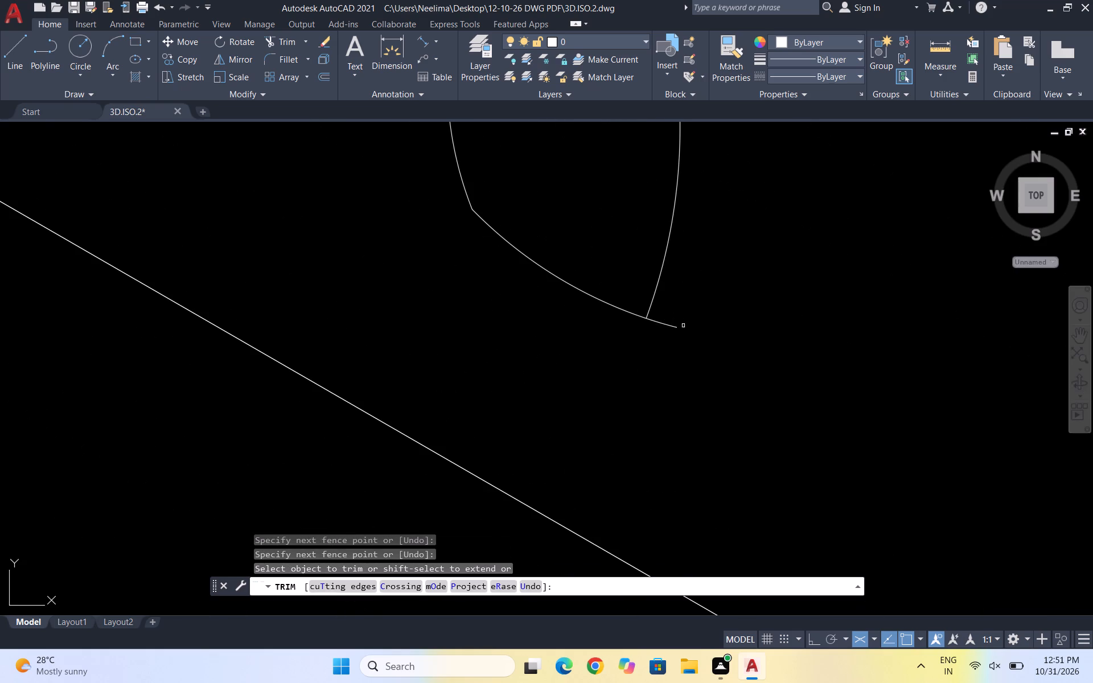
pyautogui.moveTo(668, 319); pyautogui.dragTo(642, 353)
pyautogui.scroll(-2, 772, 331)
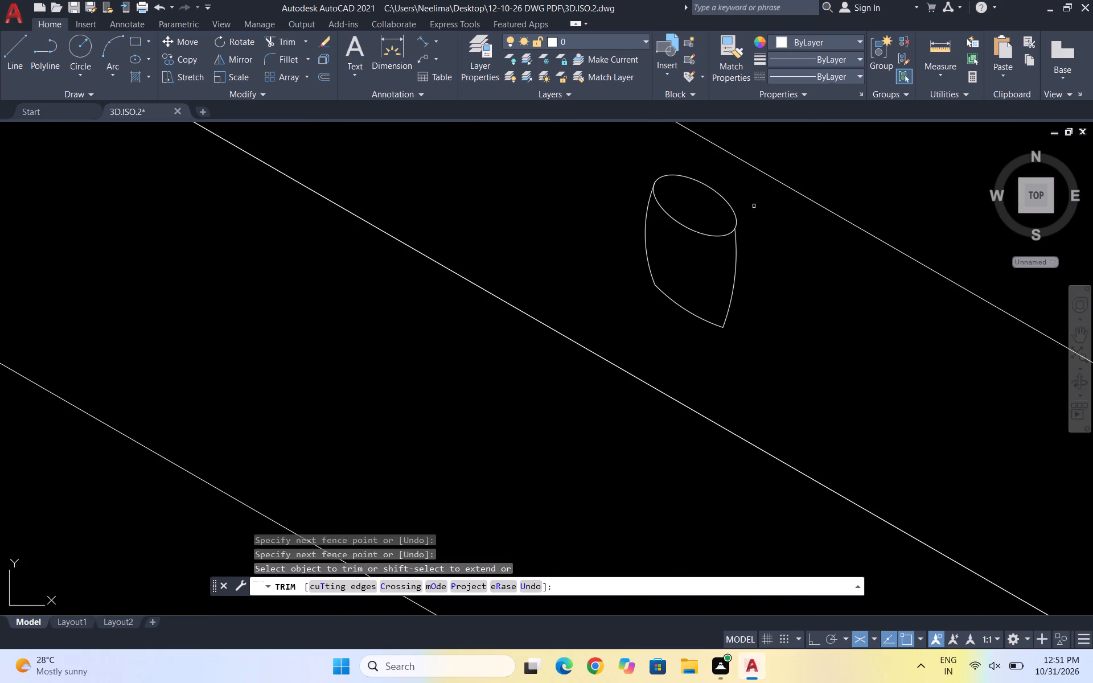
pyautogui.scroll(1, 754, 206)
pyautogui.press('Escape')
pyautogui.press('Escape')
pyautogui.press('Escape')
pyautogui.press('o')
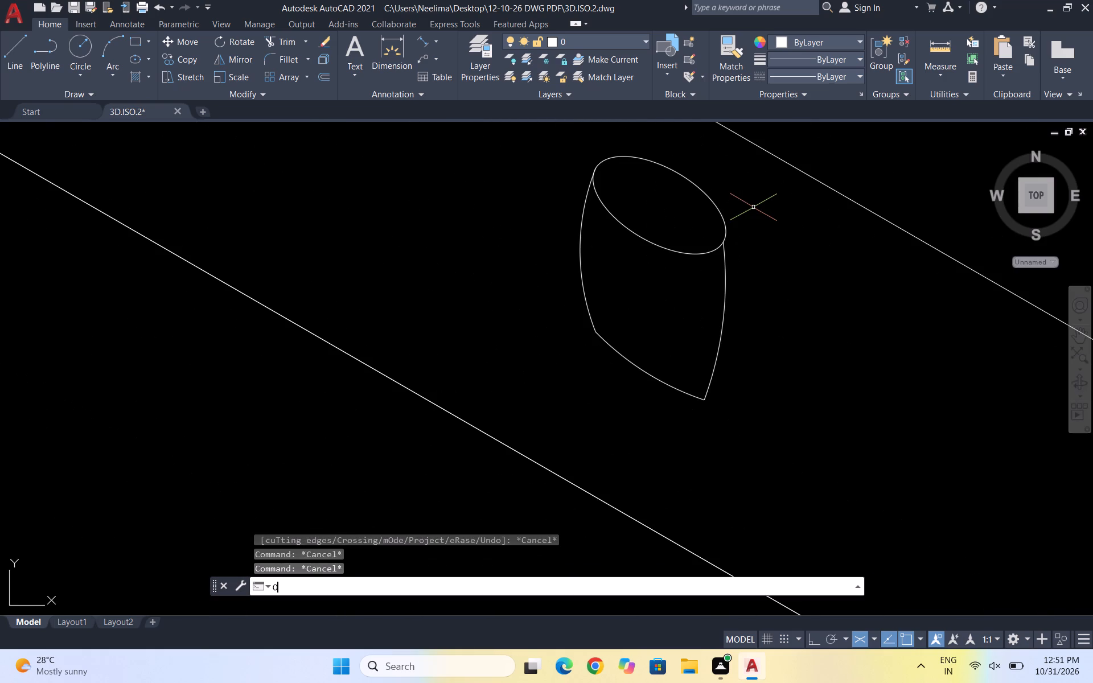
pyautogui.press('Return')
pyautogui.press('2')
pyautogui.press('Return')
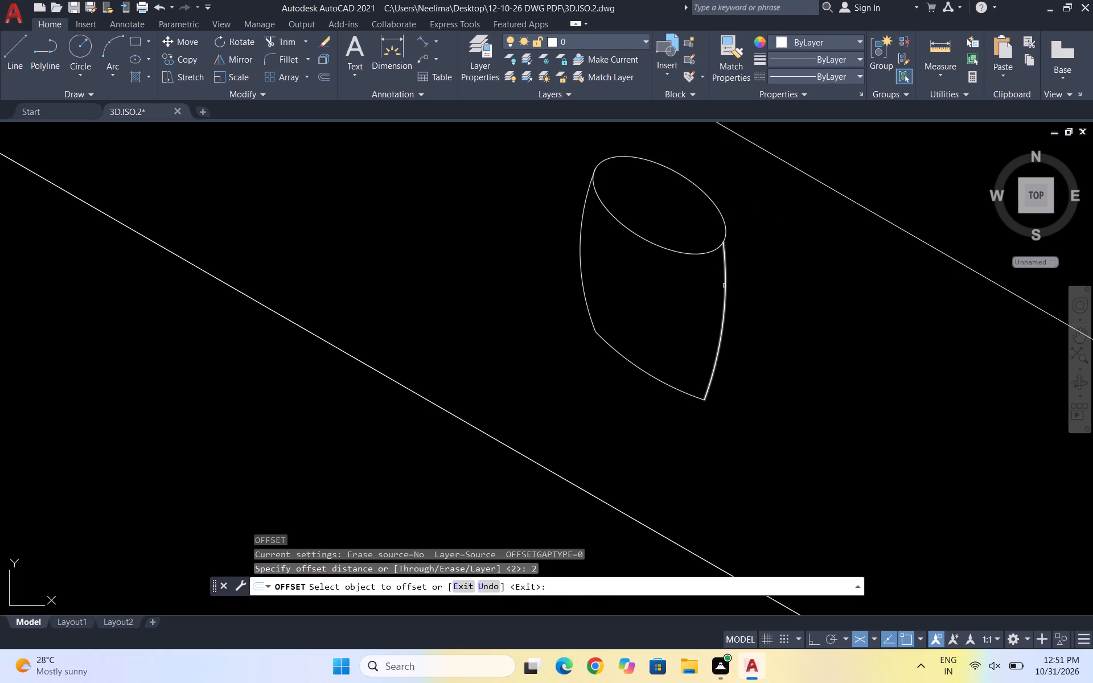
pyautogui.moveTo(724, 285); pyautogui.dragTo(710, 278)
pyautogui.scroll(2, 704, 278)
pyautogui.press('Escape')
# Copy the vessel's right side arc slightly inward, moving its upper end a short way along the rim ellipse.
pyautogui.moveTo(798, 300); pyautogui.dragTo(733, 290)
pyautogui.click(704, 290)
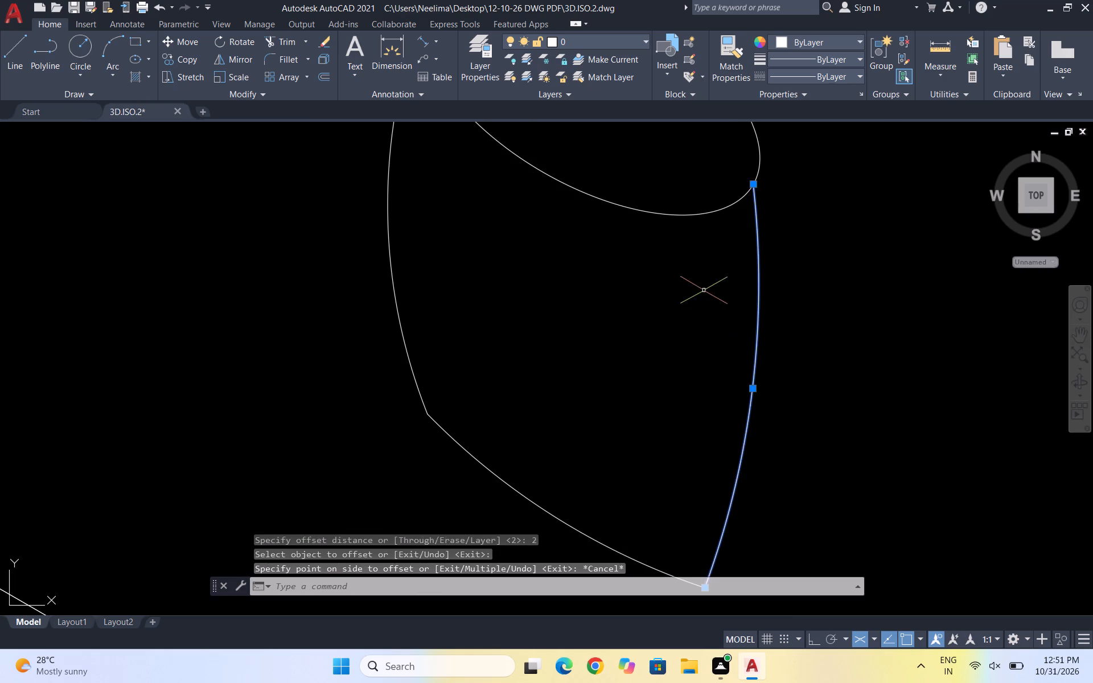
pyautogui.write('CO')
pyautogui.press('Return')
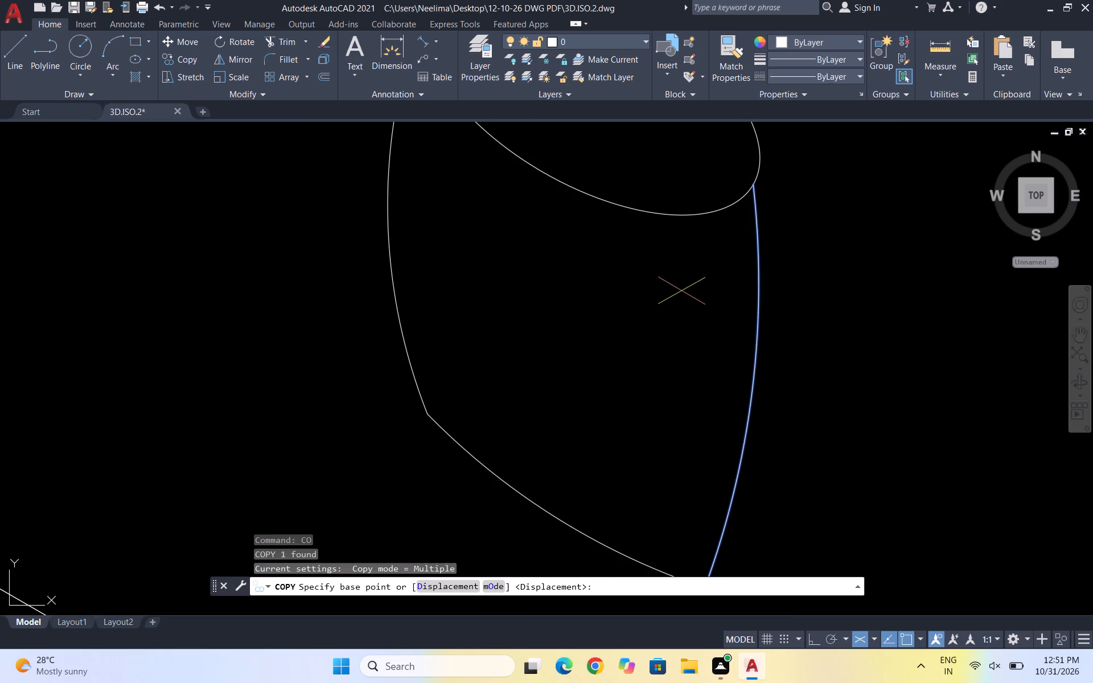
pyautogui.scroll(-1, 698, 298)
pyautogui.scroll(2, 728, 223)
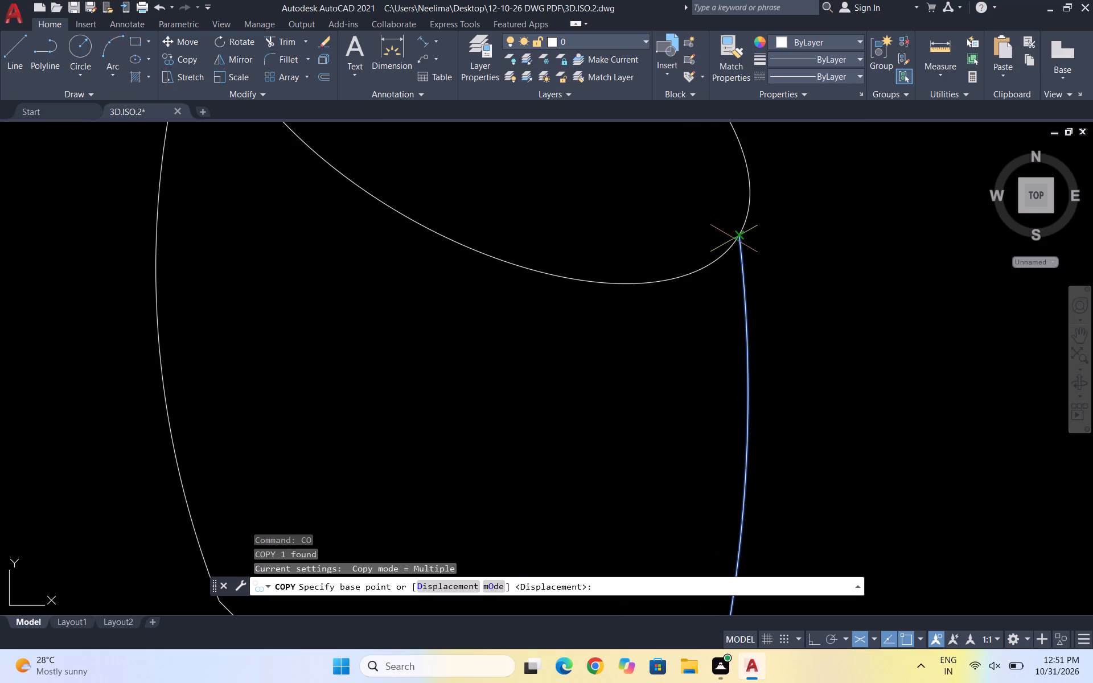
pyautogui.click(736, 238)
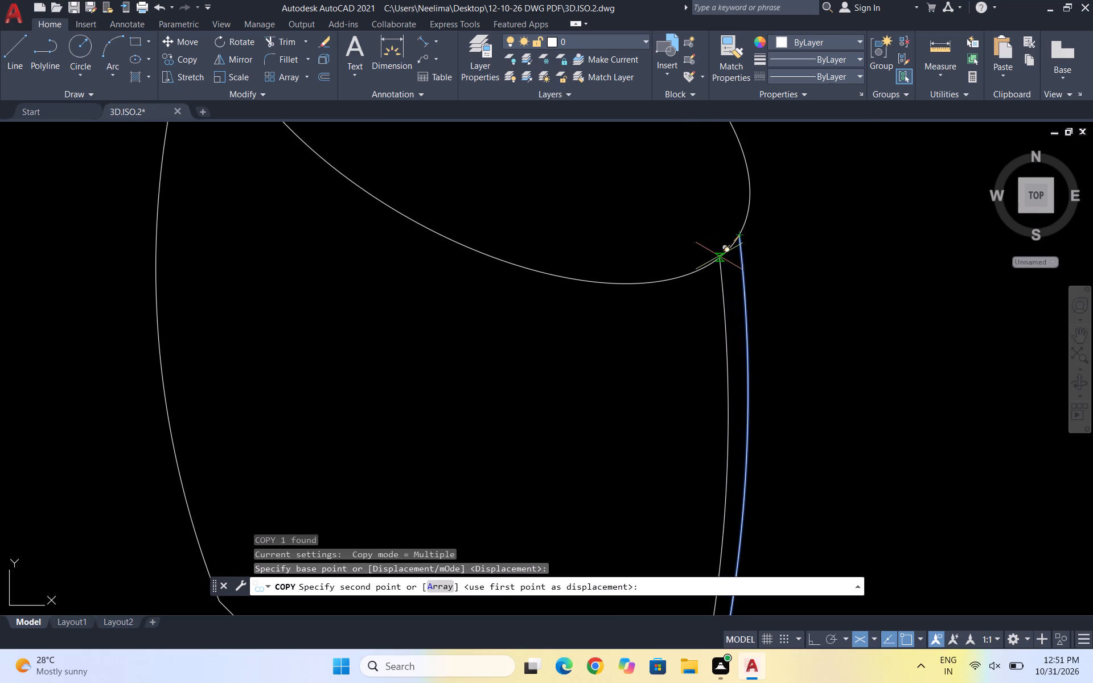
pyautogui.click(719, 256)
pyautogui.scroll(-2, 749, 237)
pyautogui.press('Escape')
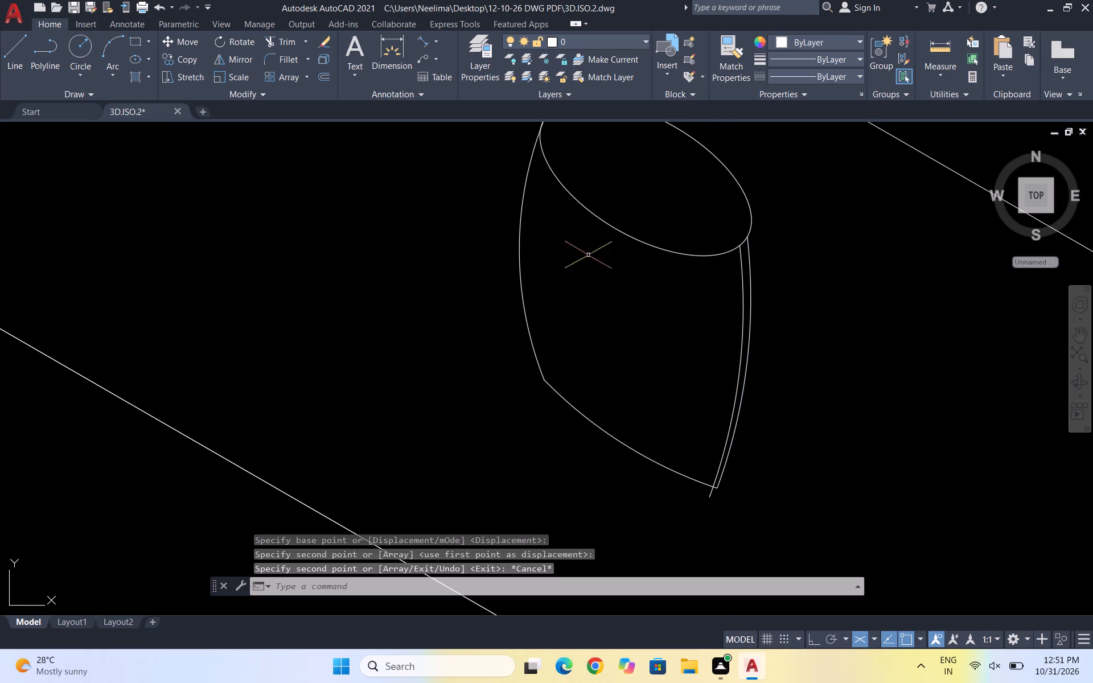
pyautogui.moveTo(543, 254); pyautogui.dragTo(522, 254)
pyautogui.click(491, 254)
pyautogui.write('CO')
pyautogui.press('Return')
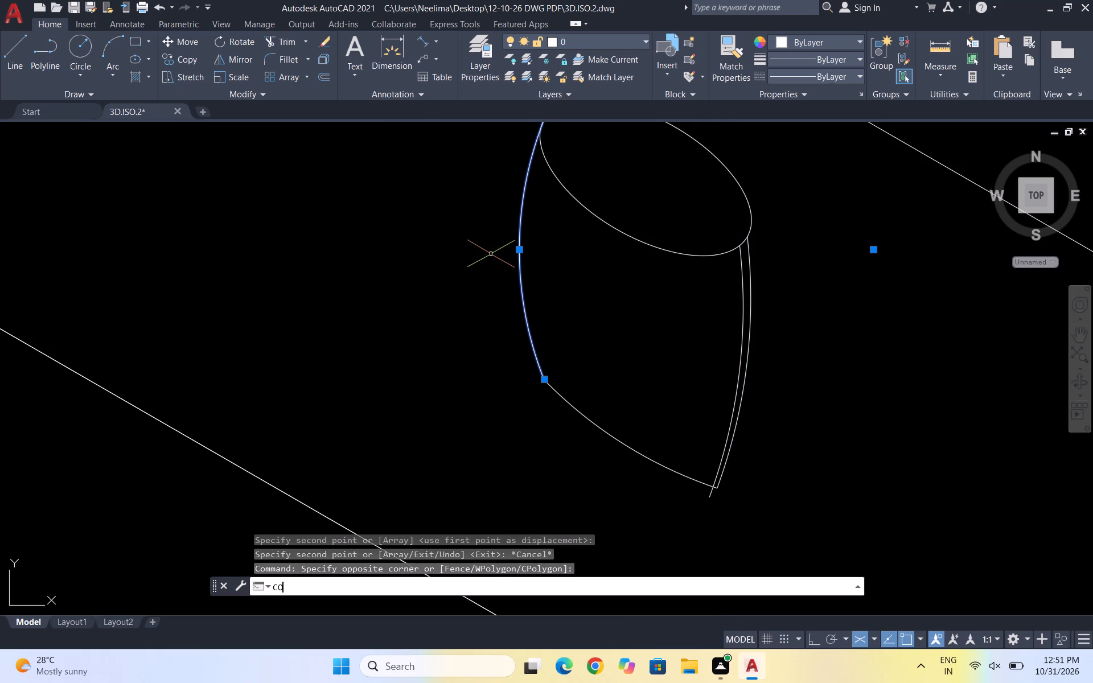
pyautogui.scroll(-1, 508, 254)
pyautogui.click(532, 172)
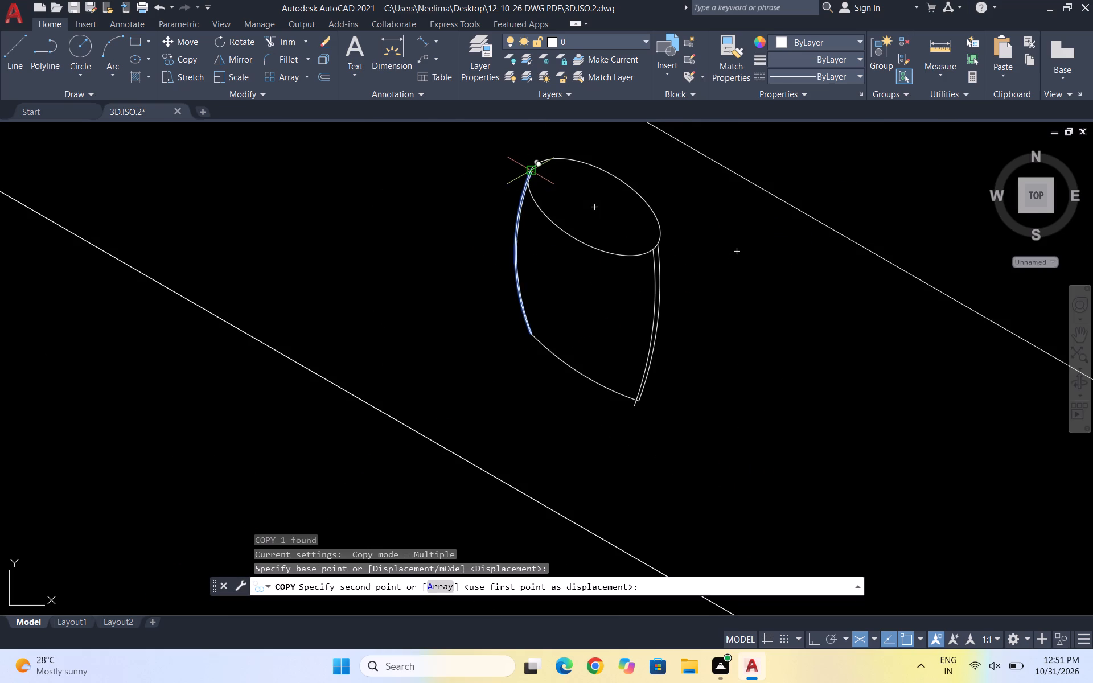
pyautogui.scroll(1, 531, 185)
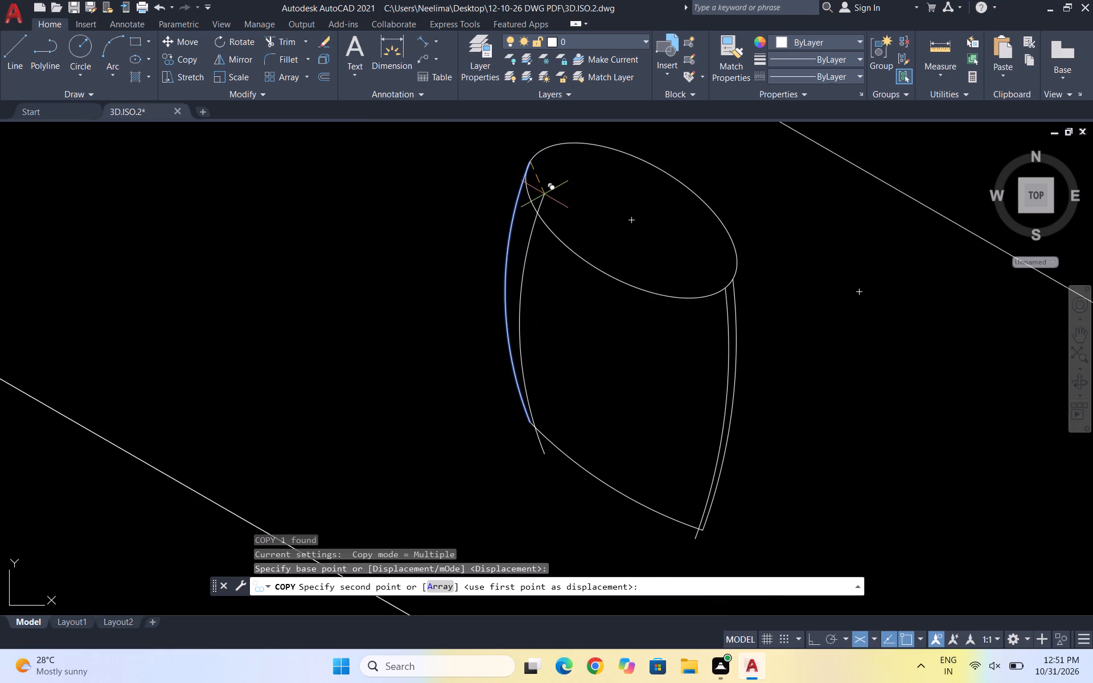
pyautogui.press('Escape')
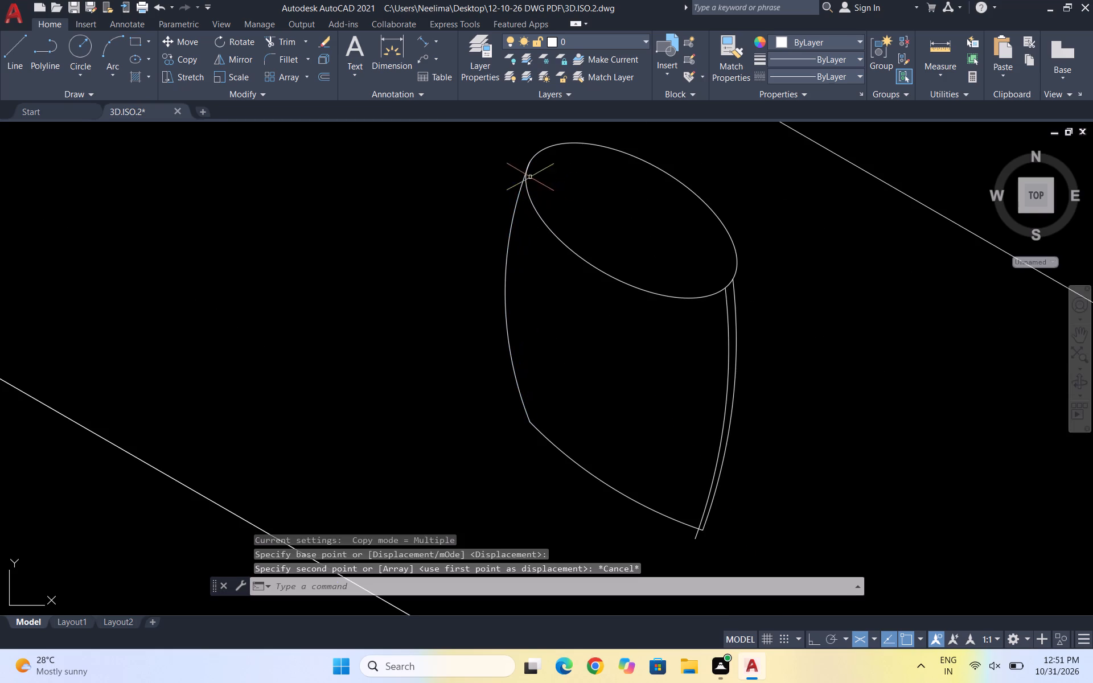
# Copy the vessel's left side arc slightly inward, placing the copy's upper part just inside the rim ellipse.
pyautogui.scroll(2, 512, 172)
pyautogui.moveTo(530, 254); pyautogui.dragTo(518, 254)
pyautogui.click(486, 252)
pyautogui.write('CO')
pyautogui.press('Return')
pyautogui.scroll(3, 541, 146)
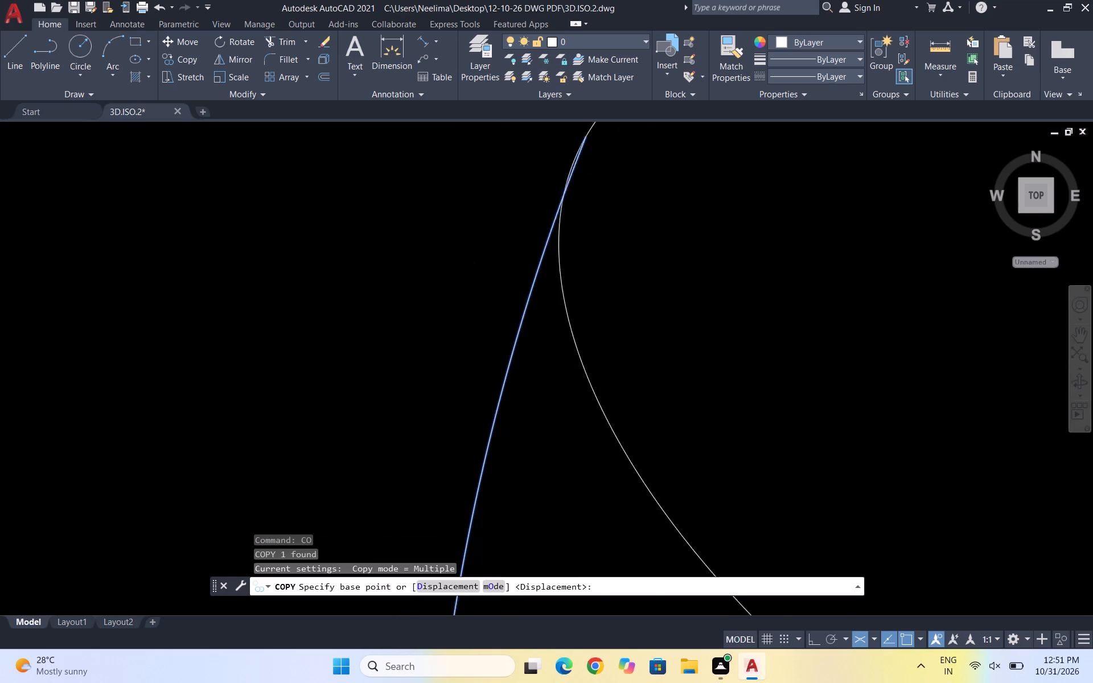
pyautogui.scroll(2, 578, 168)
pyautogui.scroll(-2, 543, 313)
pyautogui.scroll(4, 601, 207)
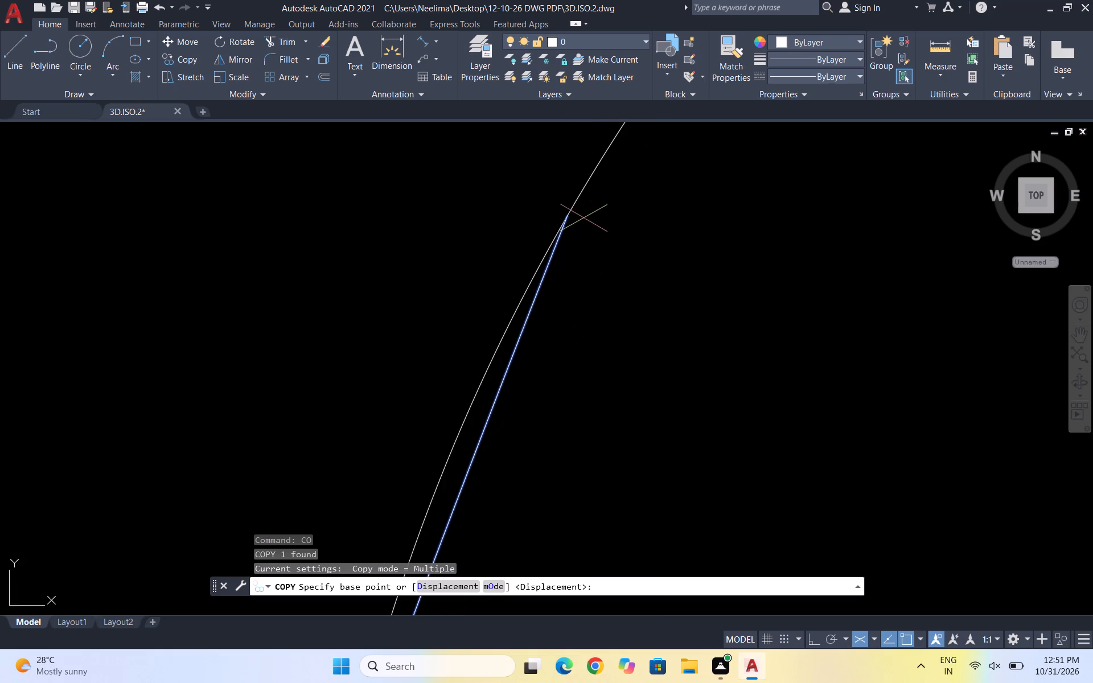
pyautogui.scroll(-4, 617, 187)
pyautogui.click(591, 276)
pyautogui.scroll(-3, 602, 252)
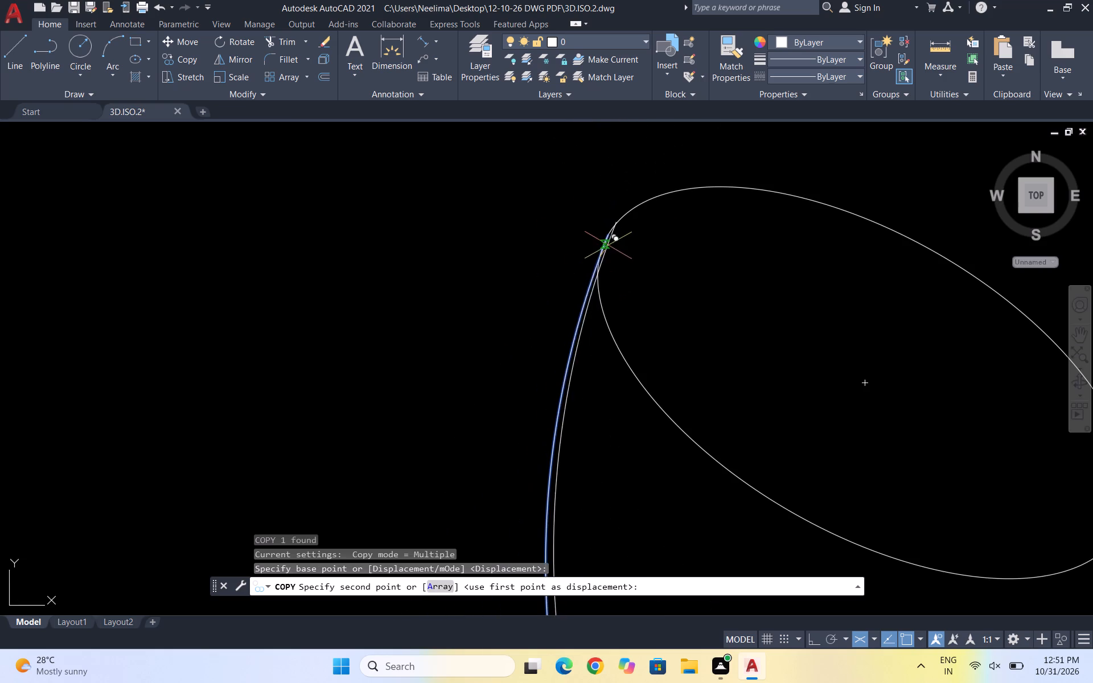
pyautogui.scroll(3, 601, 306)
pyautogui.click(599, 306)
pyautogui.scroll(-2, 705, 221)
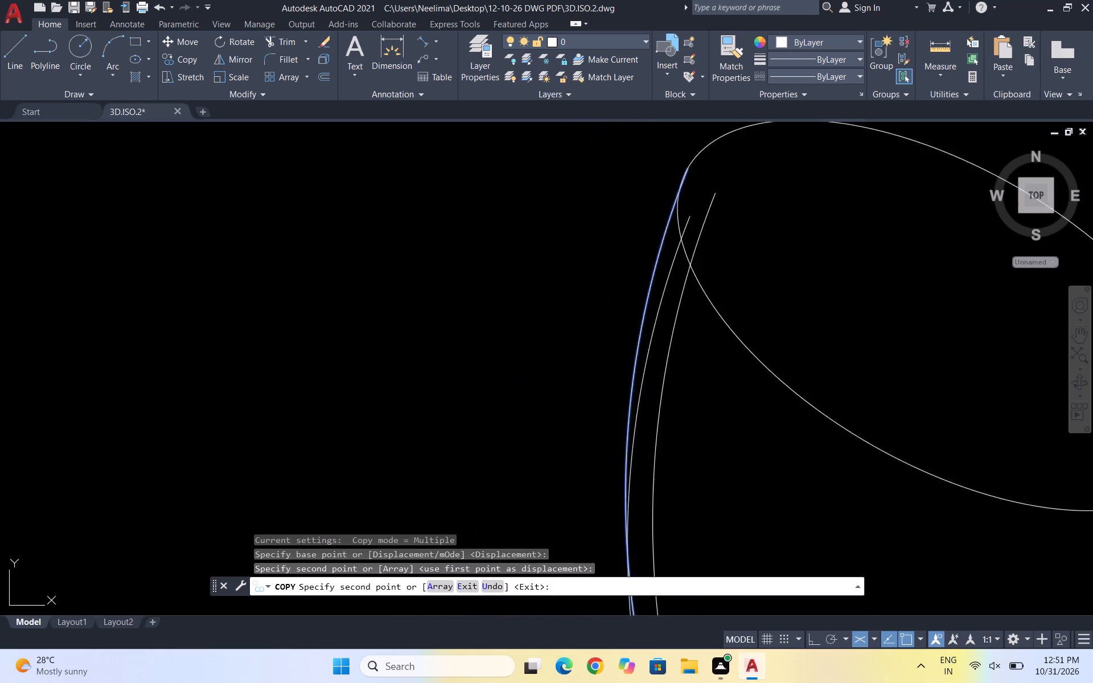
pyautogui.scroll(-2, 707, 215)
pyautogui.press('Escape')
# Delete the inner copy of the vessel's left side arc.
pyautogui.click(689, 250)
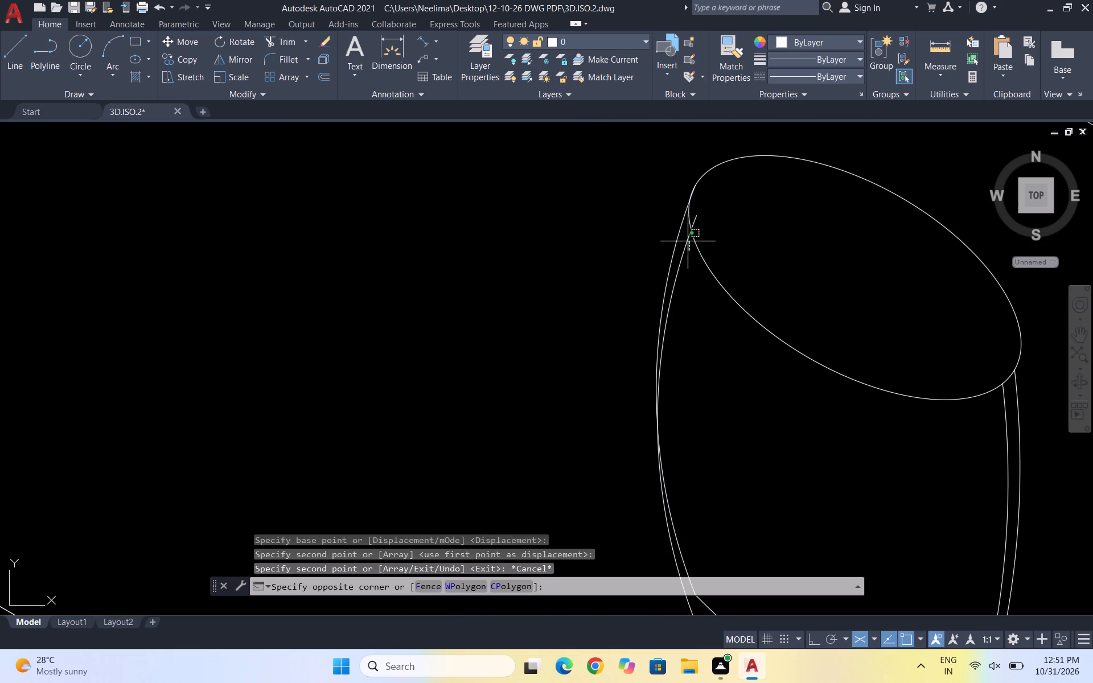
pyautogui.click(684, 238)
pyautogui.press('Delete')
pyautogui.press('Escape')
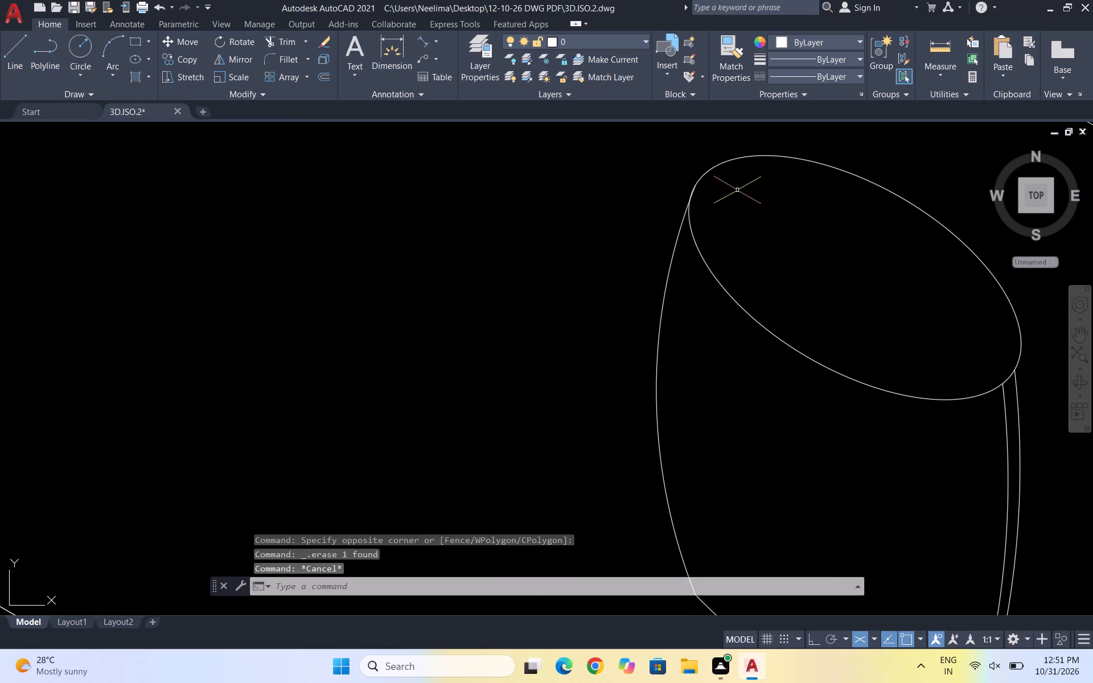
# Trim the tail of the copied right side arc where it extends below the vessel's base arc.
pyautogui.scroll(-2, 738, 188)
pyautogui.write('TR')
pyautogui.press('Return')
pyautogui.scroll(1, 829, 427)
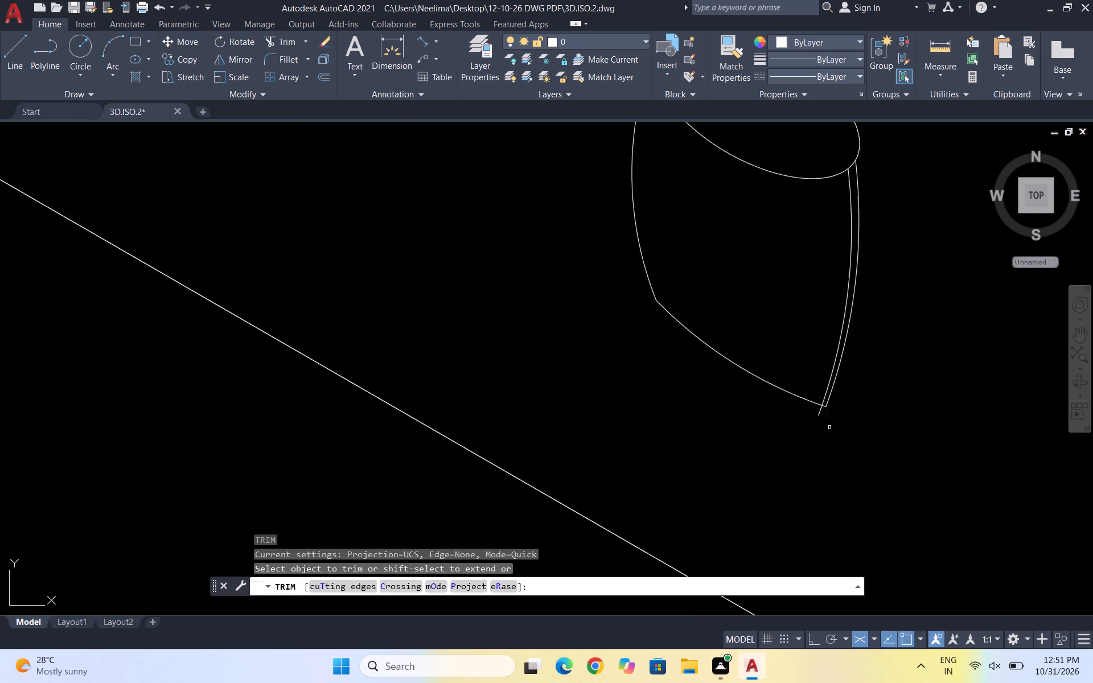
pyautogui.scroll(4, 830, 427)
pyautogui.moveTo(767, 365); pyautogui.dragTo(835, 418)
pyautogui.scroll(-6, 823, 411)
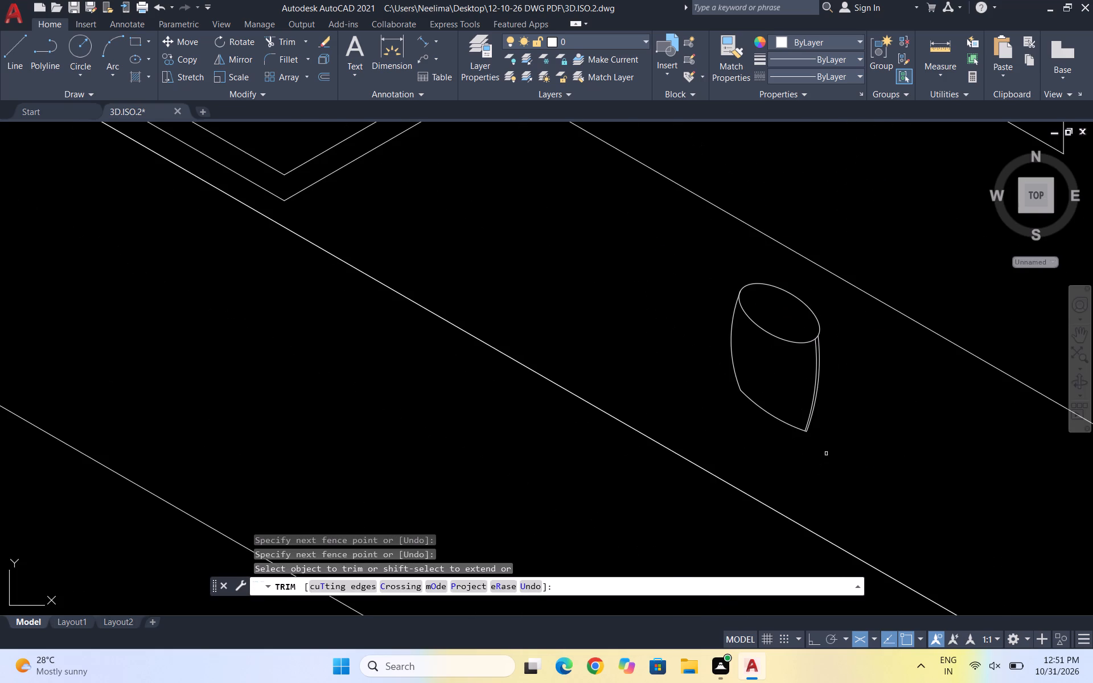
pyautogui.scroll(2, 787, 310)
pyautogui.press('Escape')
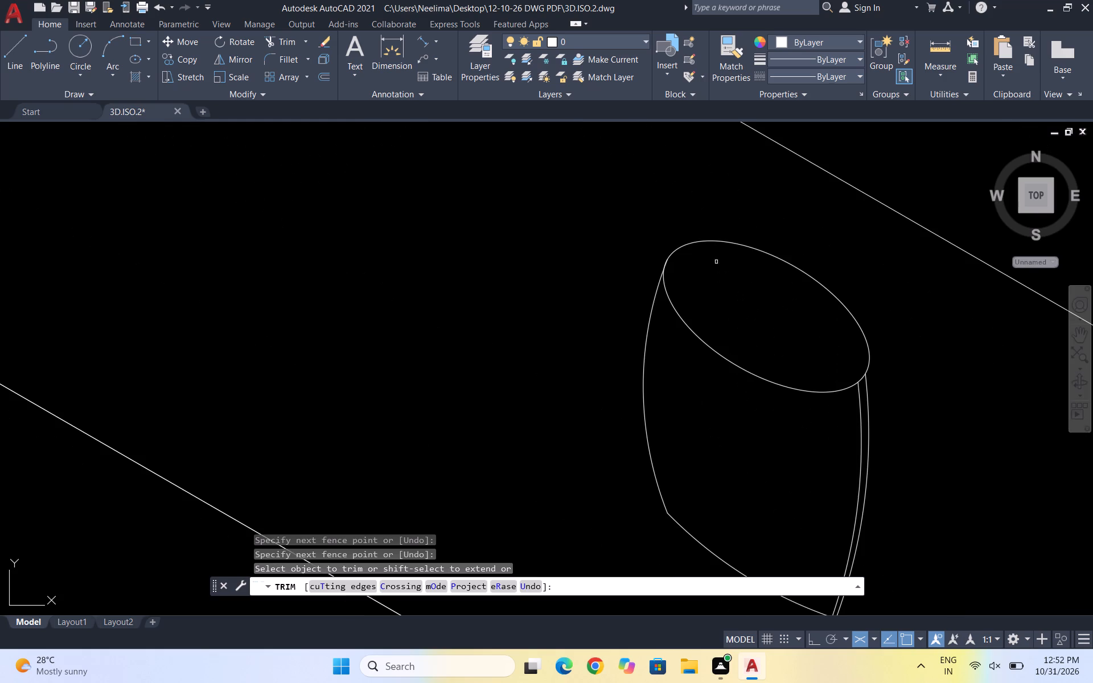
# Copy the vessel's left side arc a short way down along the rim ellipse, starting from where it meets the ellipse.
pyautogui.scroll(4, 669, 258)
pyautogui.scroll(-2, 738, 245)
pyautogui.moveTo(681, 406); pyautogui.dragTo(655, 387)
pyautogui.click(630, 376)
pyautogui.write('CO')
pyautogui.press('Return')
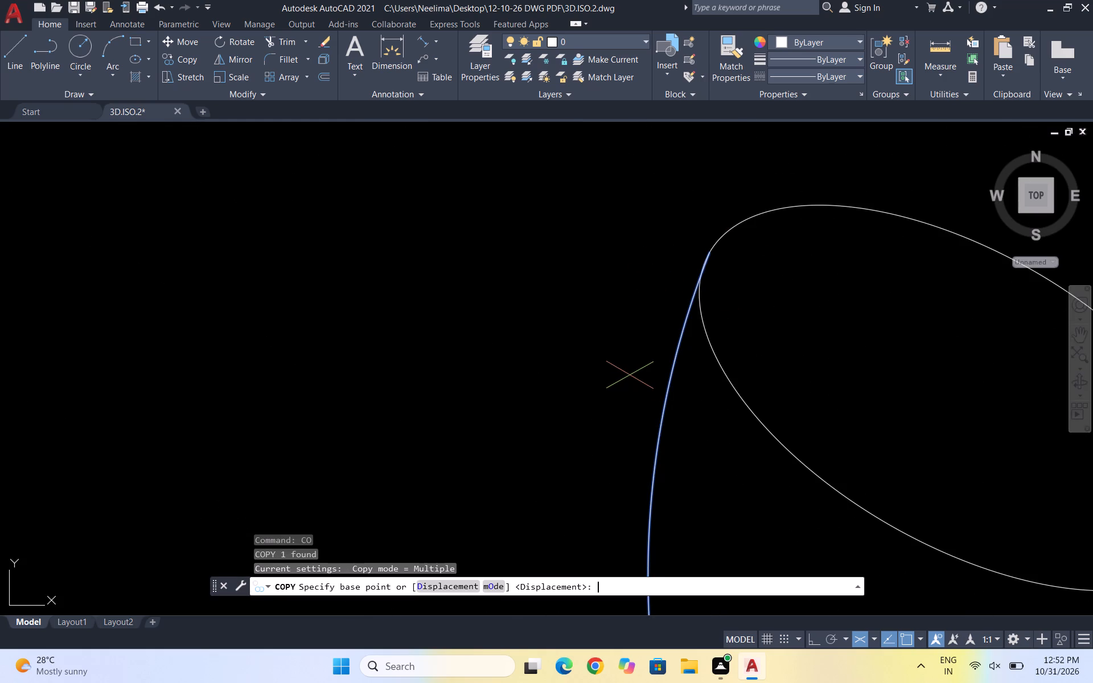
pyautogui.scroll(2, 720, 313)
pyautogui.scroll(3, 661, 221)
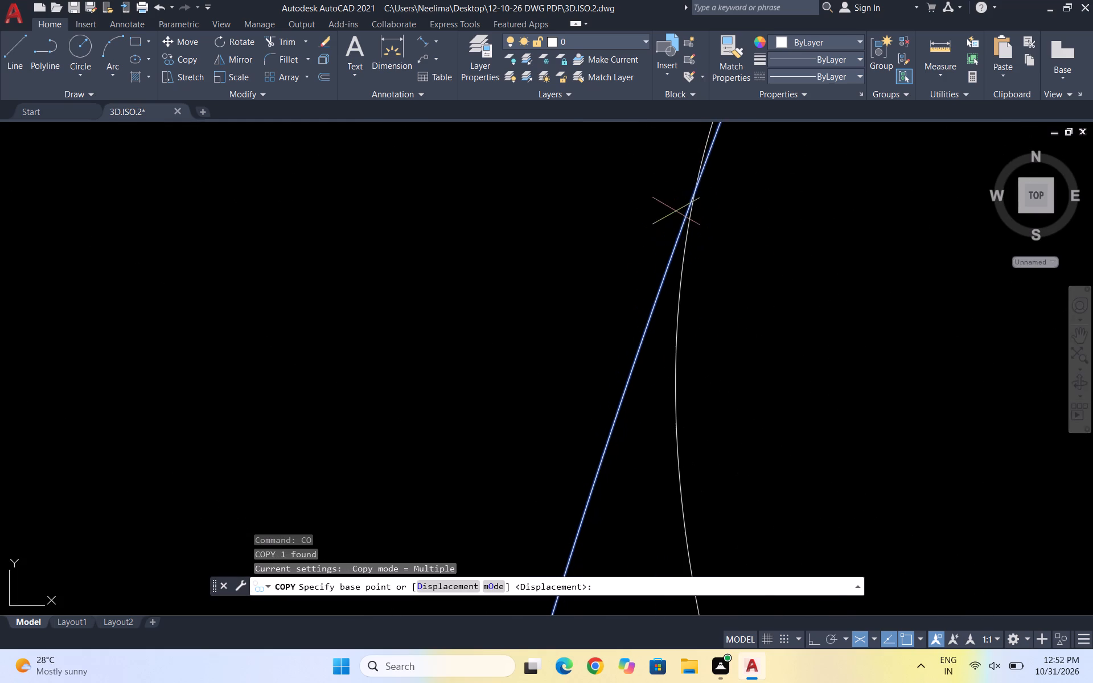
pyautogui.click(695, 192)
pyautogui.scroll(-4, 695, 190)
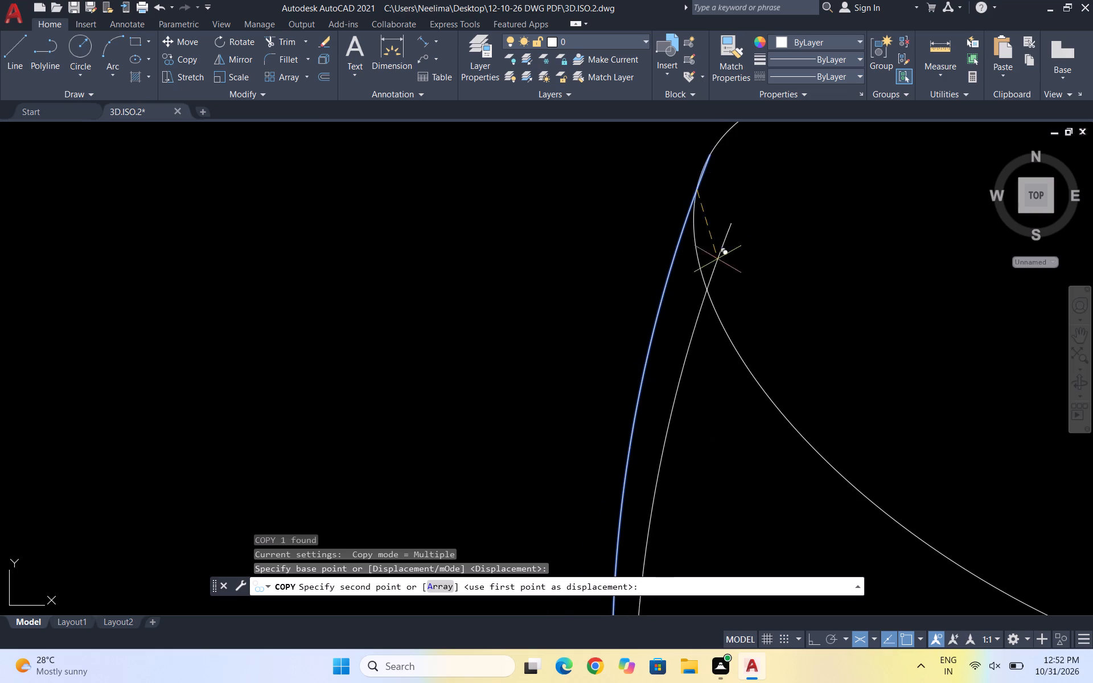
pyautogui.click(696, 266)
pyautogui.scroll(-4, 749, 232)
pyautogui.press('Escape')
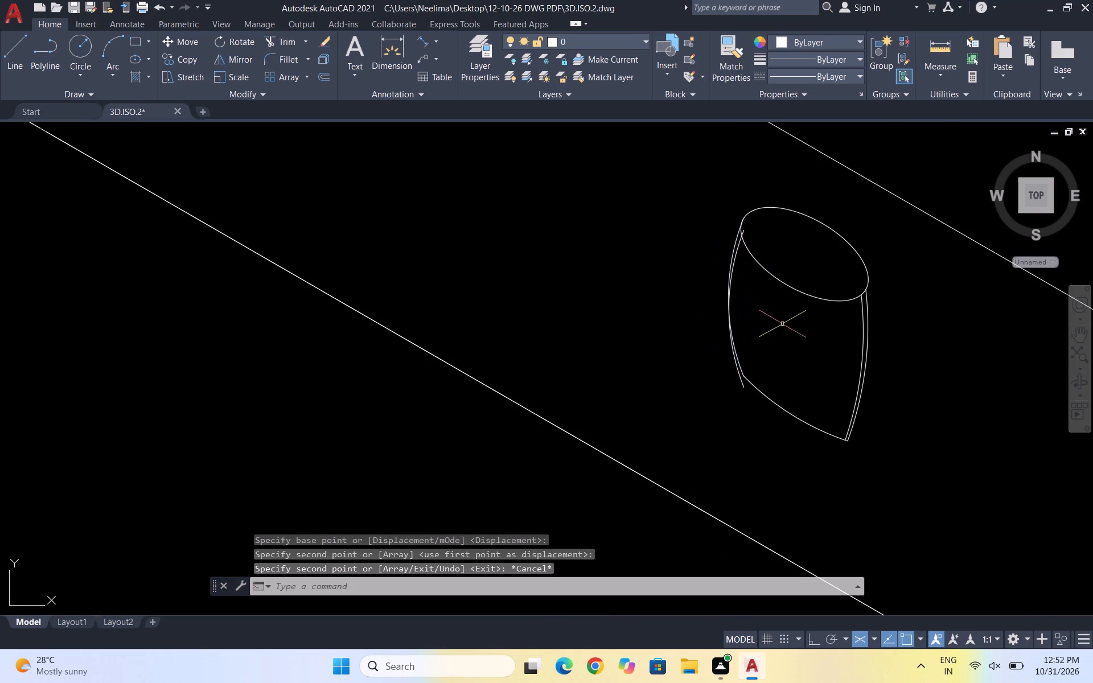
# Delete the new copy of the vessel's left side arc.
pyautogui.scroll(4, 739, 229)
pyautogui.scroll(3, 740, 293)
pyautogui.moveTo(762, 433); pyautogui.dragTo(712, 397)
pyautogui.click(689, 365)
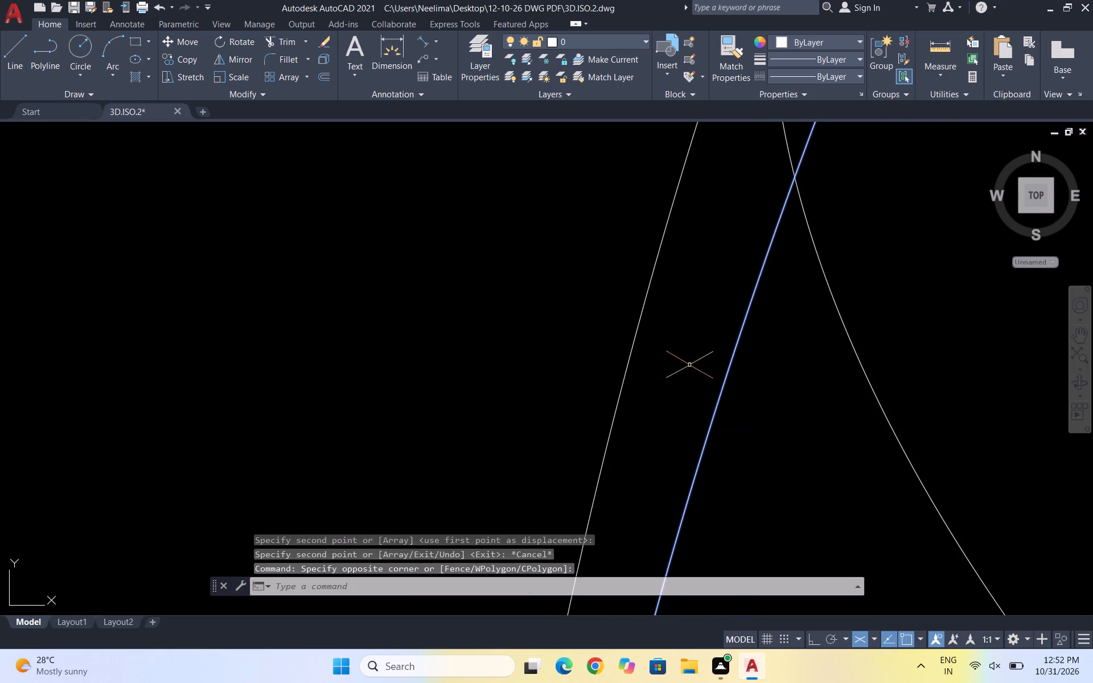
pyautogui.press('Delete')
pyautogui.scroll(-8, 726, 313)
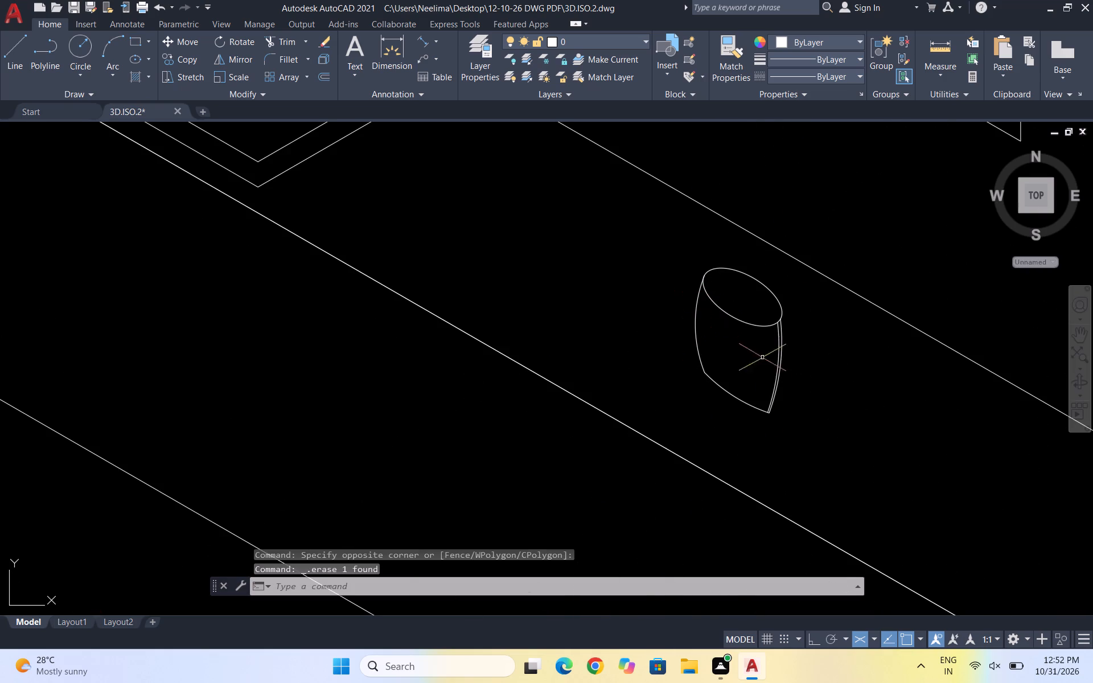
# Copy the vessel's left side arc slightly inward, moving its lower end a short way along the base arc.
pyautogui.scroll(1, 746, 386)
pyautogui.scroll(1, 681, 318)
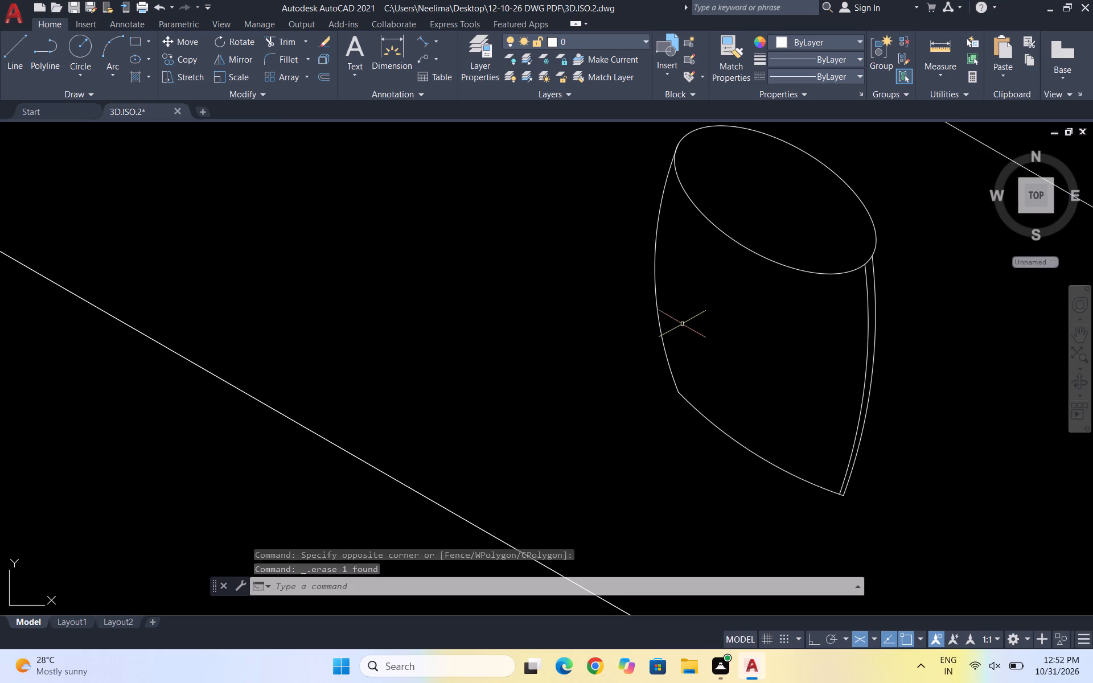
pyautogui.click(689, 335)
pyautogui.click(621, 323)
pyautogui.write('CO')
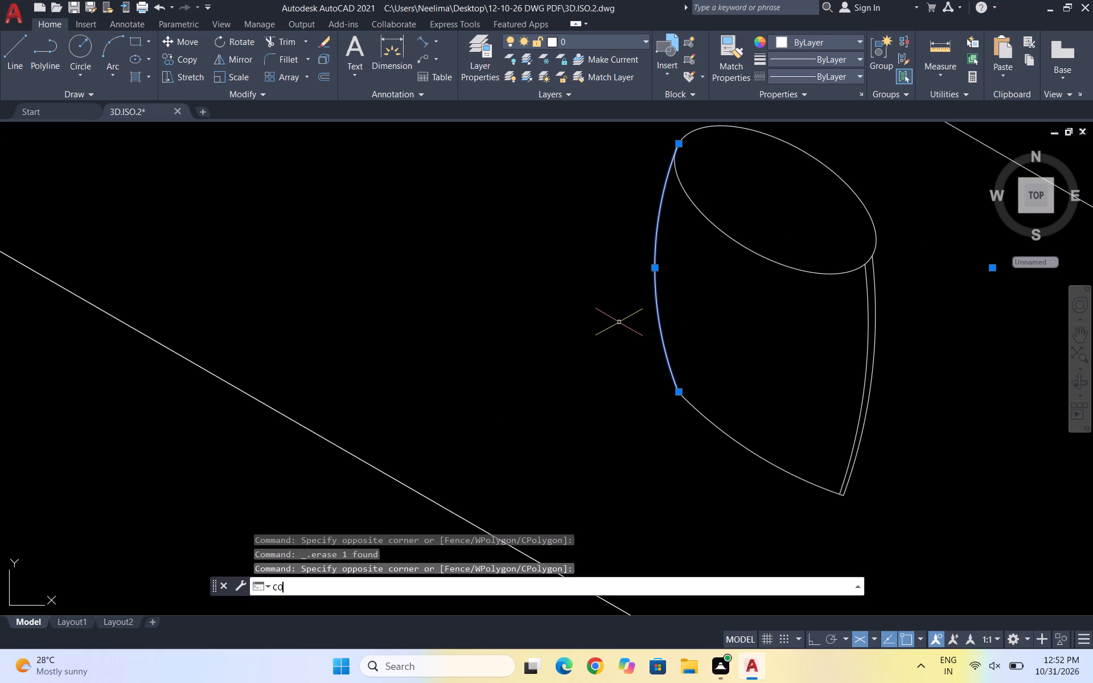
pyautogui.press('Return')
pyautogui.scroll(1, 688, 375)
pyautogui.click(676, 401)
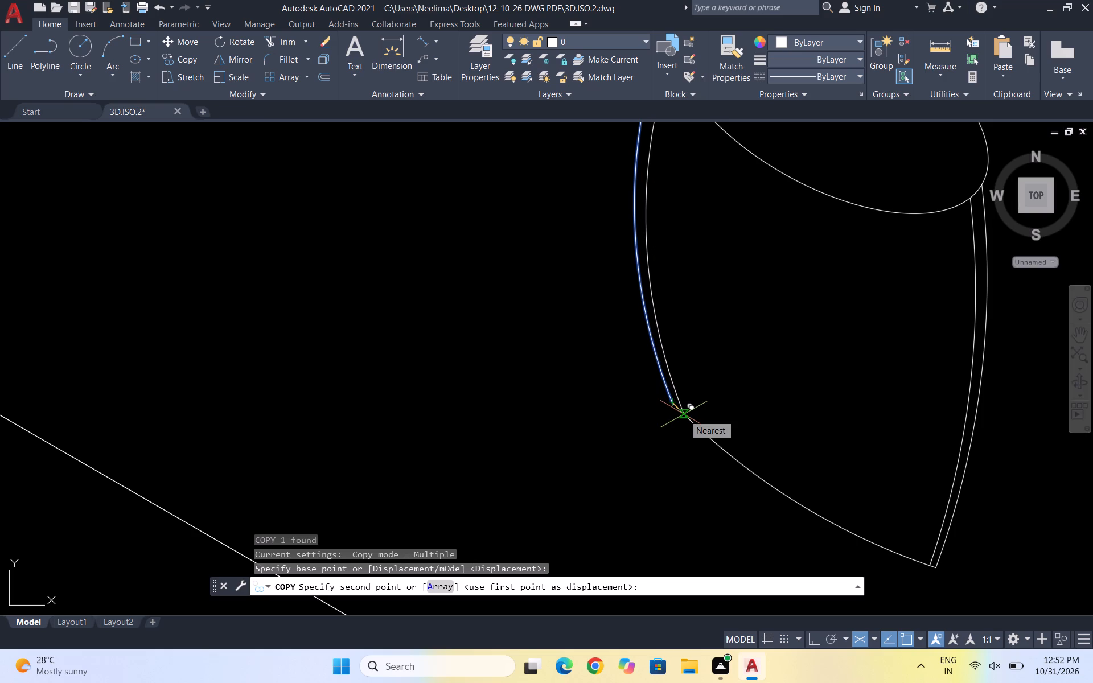
pyautogui.click(684, 414)
pyautogui.press('Escape')
pyautogui.scroll(-2, 741, 440)
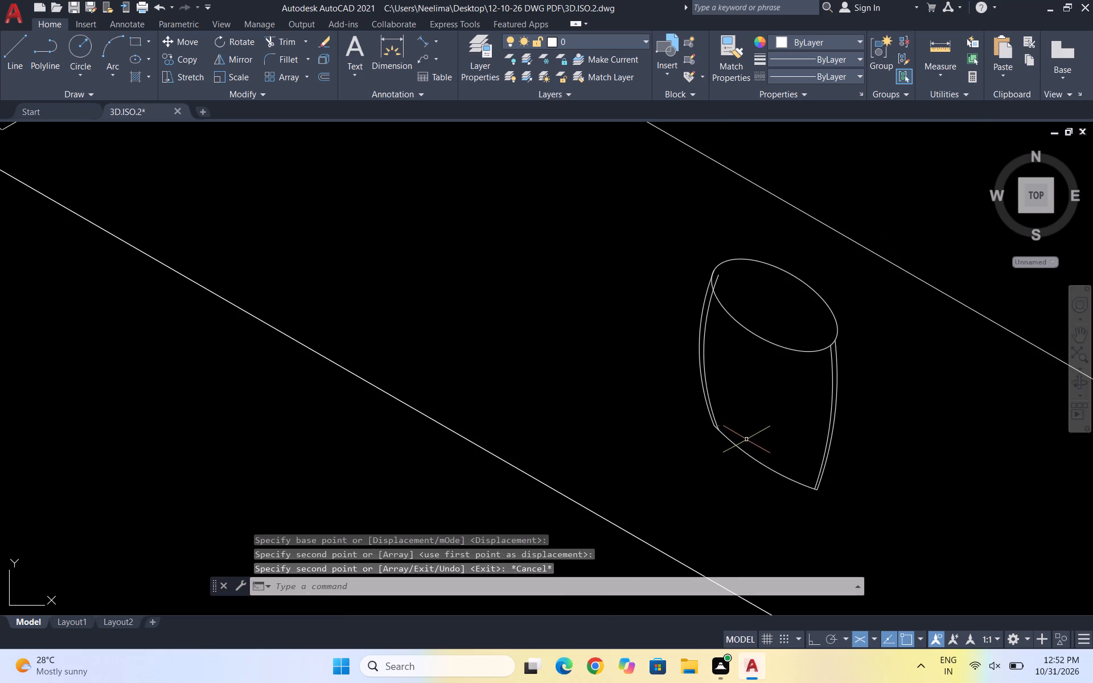
# Trim the upper ends of the vessel's left side arcs where they run inside the rim ellipse.
pyautogui.write('TR')
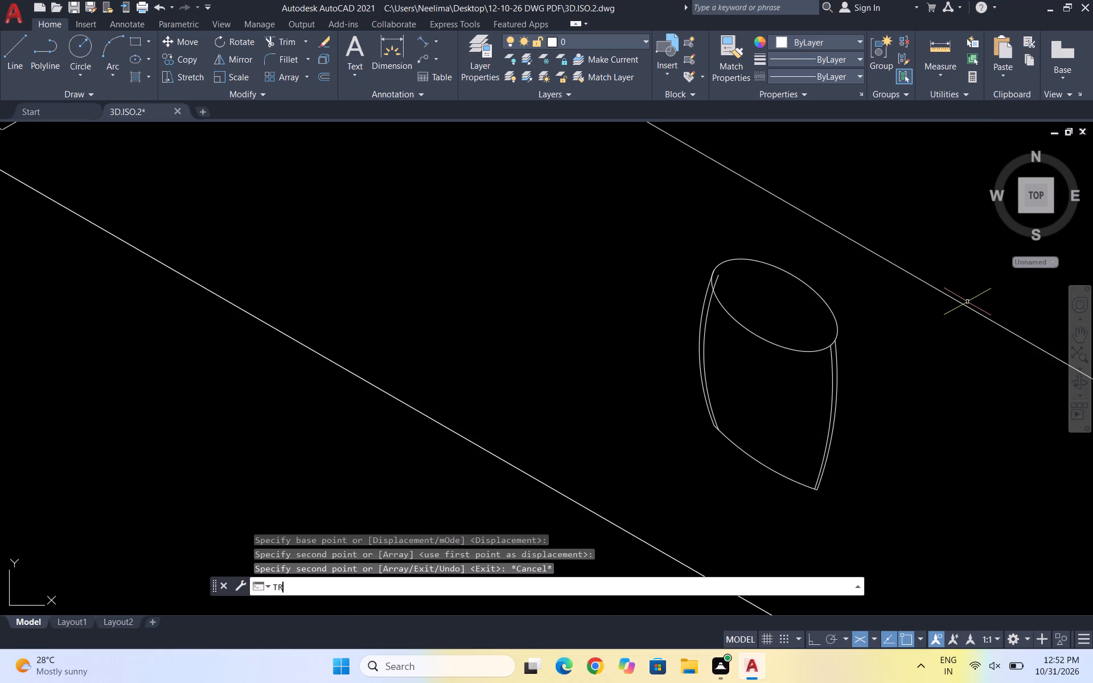
pyautogui.press('Return')
pyautogui.scroll(2, 723, 274)
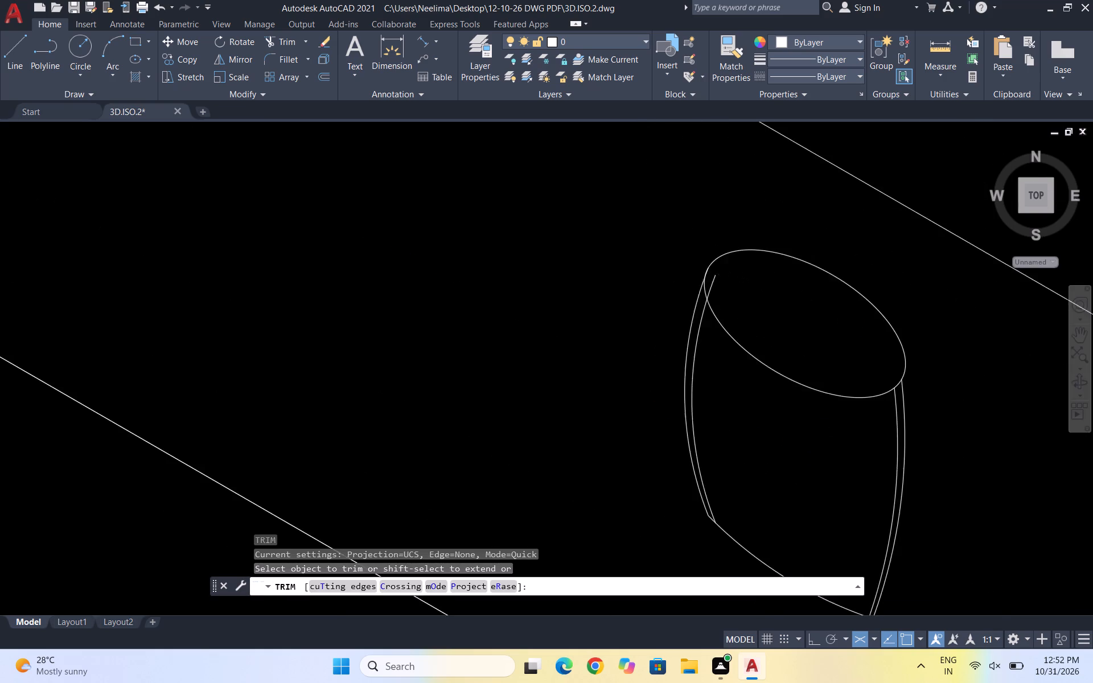
pyautogui.scroll(3, 718, 274)
pyautogui.click(690, 298)
pyautogui.scroll(5, 654, 231)
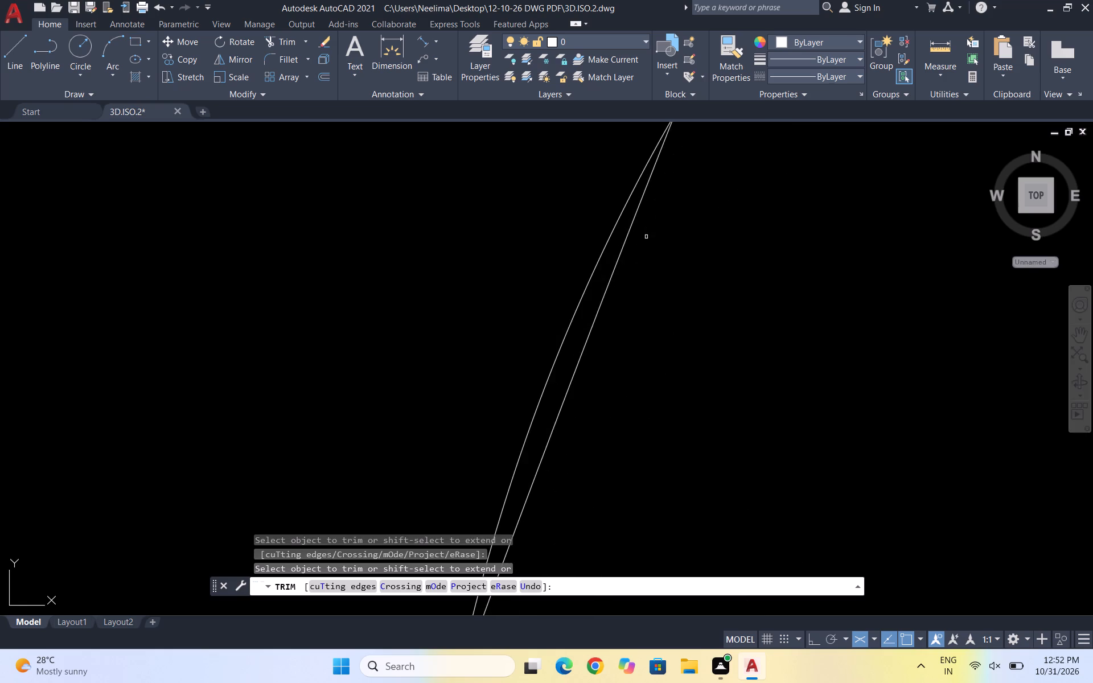
pyautogui.scroll(2, 646, 253)
pyautogui.moveTo(561, 270); pyautogui.dragTo(648, 309)
pyautogui.scroll(-4, 703, 221)
pyautogui.scroll(-4, 793, 254)
pyautogui.scroll(-4, 886, 272)
pyautogui.press('Escape')
pyautogui.press('Escape')
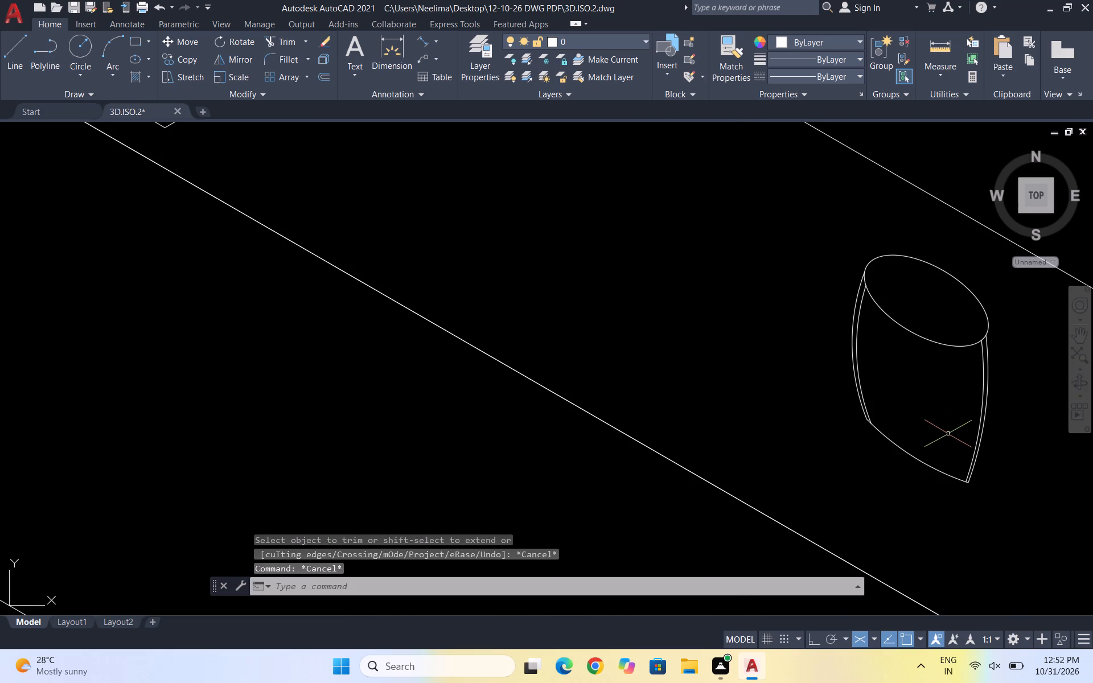
# Copy the vessel's base arc slightly upward to form an inner base line.
pyautogui.scroll(1, 951, 466)
pyautogui.moveTo(918, 494); pyautogui.dragTo(912, 448)
pyautogui.click(909, 427)
pyautogui.write('CO')
pyautogui.press('Return')
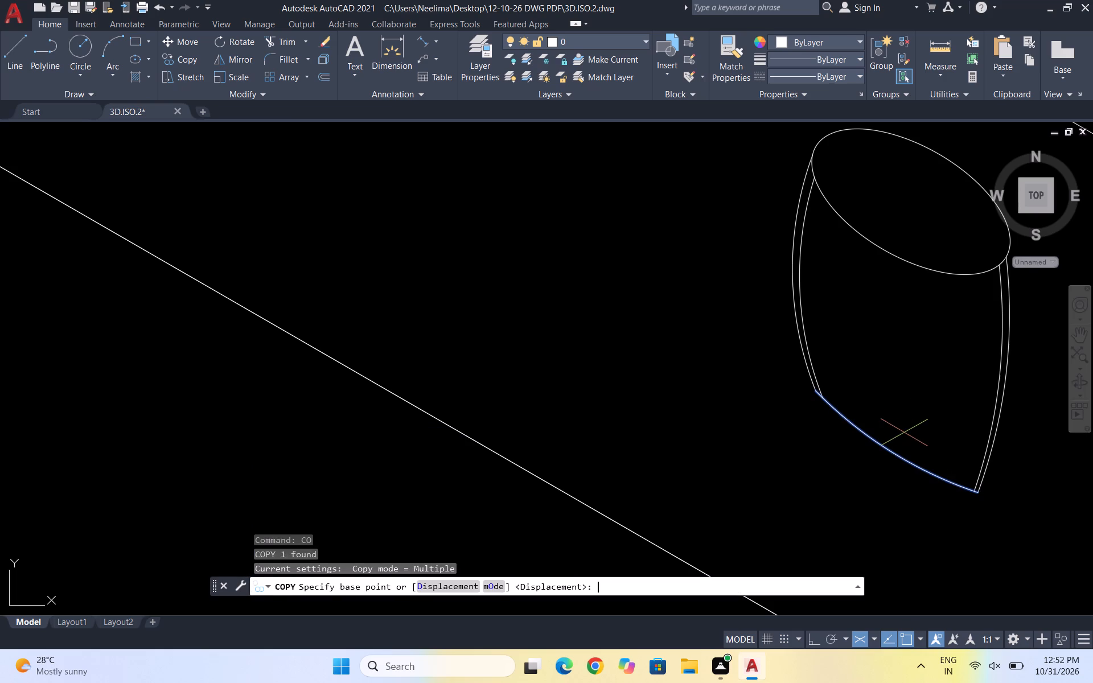
pyautogui.scroll(5, 812, 390)
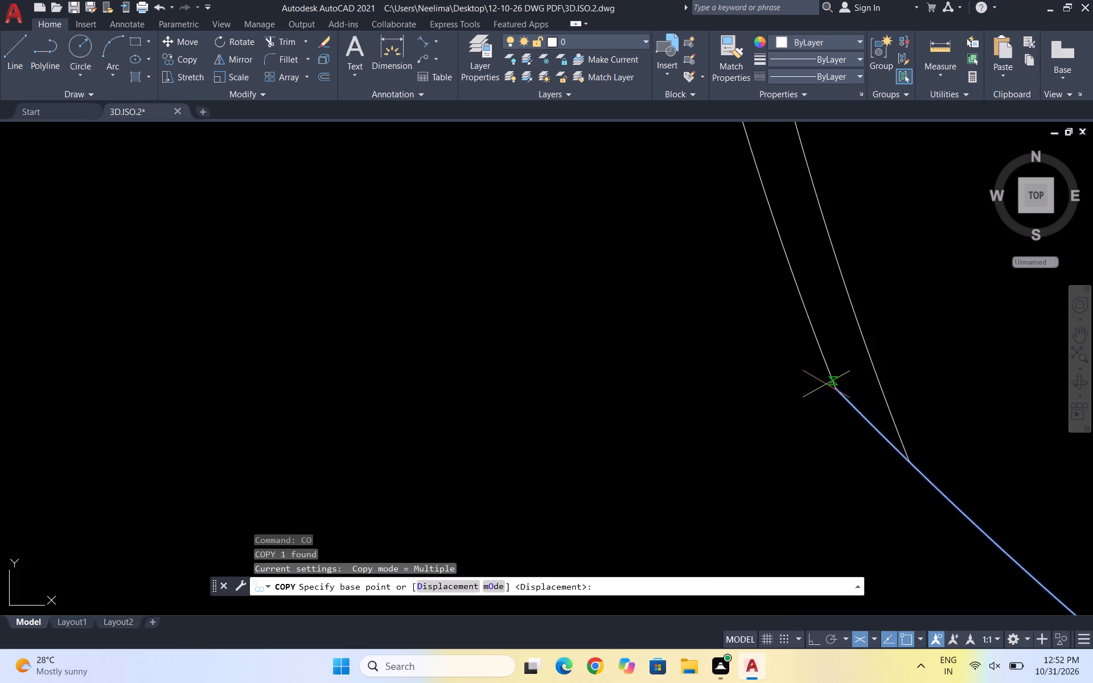
pyautogui.moveTo(835, 386); pyautogui.dragTo(833, 378)
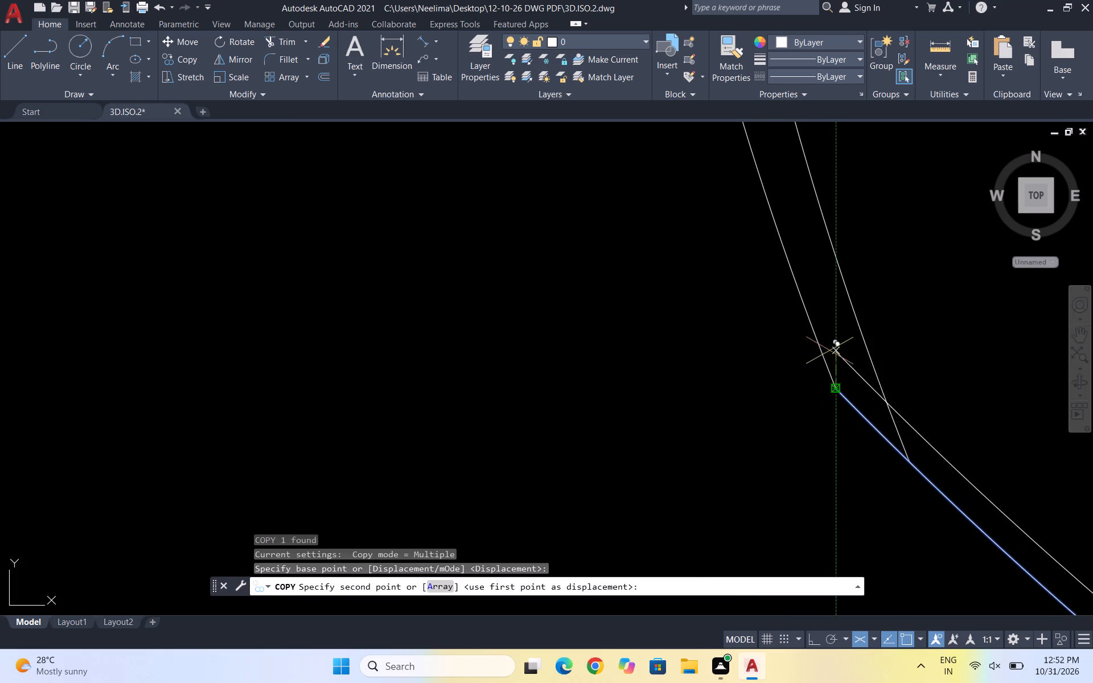
pyautogui.click(818, 301)
pyautogui.scroll(-4, 800, 277)
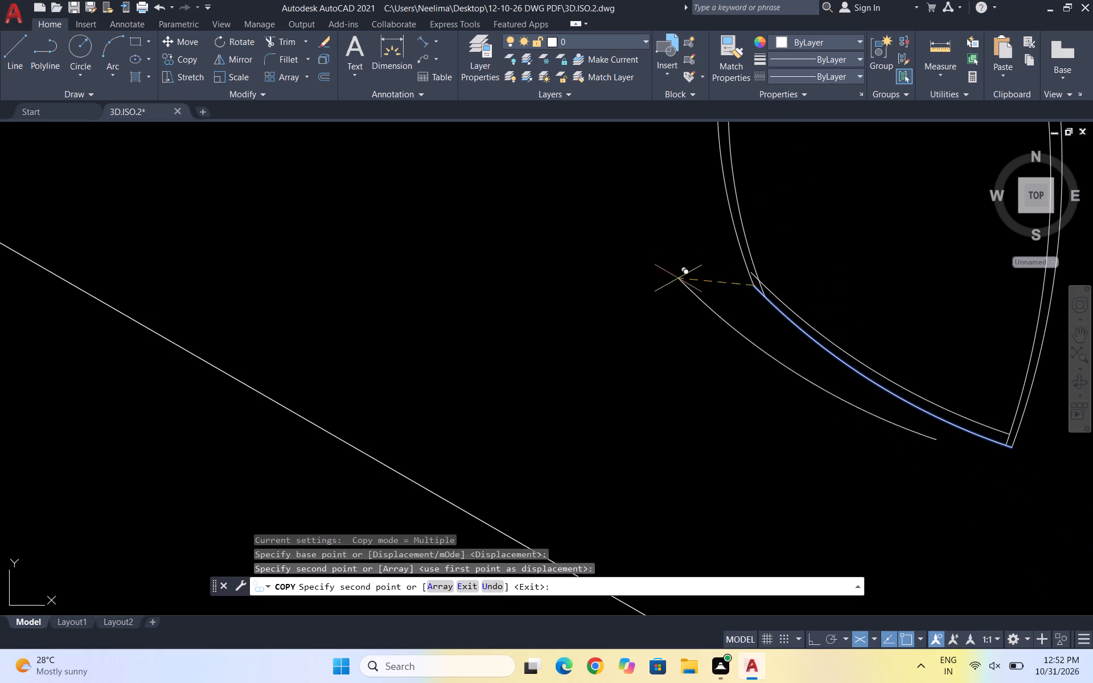
pyautogui.press('Escape')
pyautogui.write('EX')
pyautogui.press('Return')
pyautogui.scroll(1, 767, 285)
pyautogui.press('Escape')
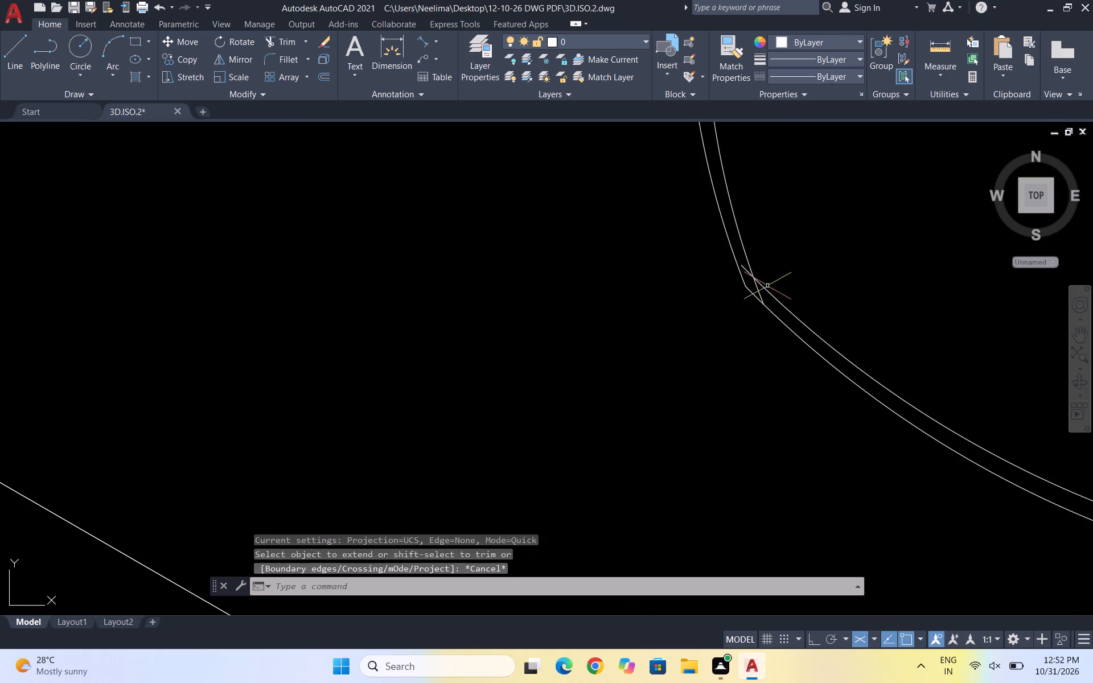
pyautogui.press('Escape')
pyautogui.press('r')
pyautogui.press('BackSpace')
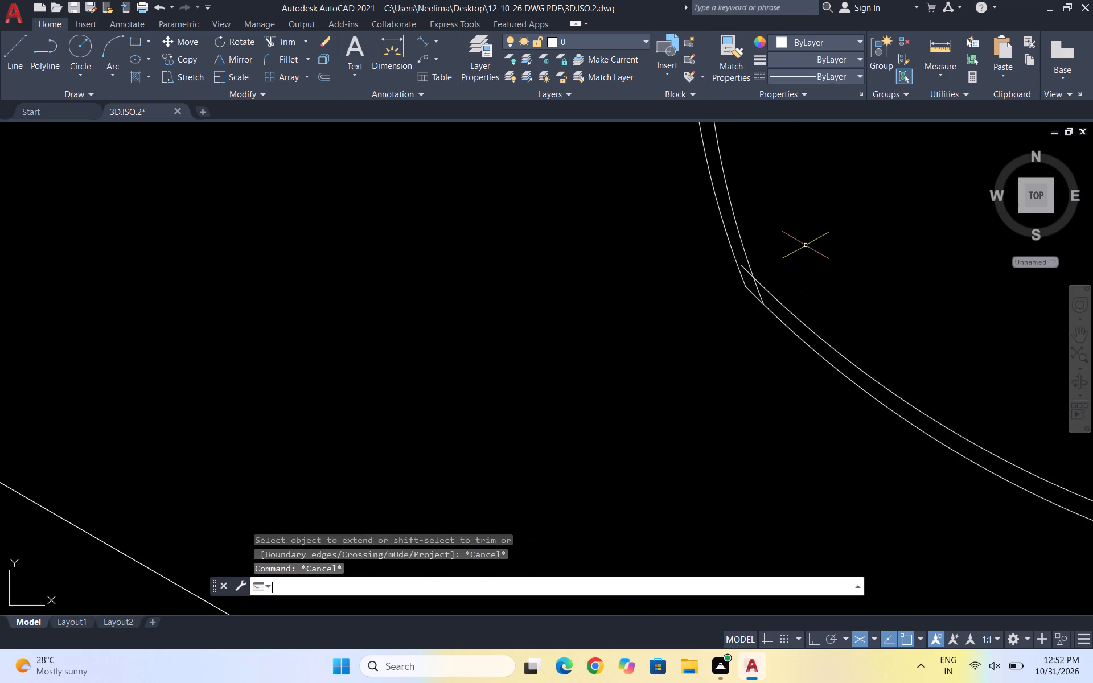
# Trim the overlapping ends of the copied base arc and inner left side arc into a clean corner.
pyautogui.write('TR')
pyautogui.press('Return')
pyautogui.scroll(3, 763, 287)
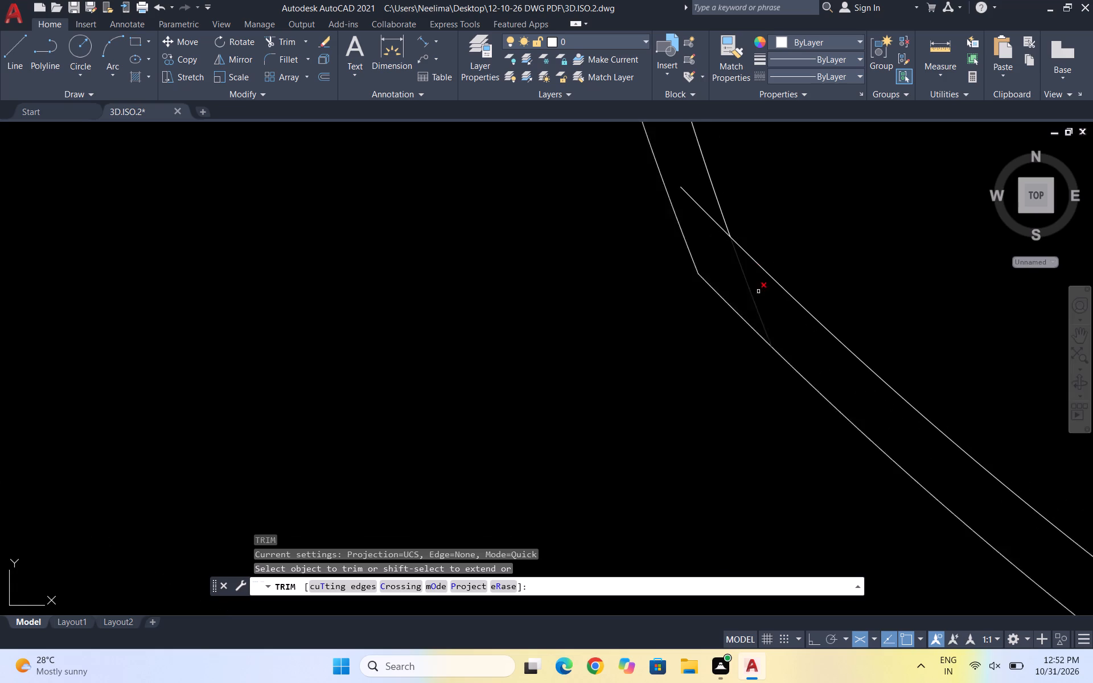
pyautogui.scroll(1, 758, 291)
pyautogui.moveTo(682, 153); pyautogui.dragTo(764, 299)
pyautogui.scroll(-5, 568, 122)
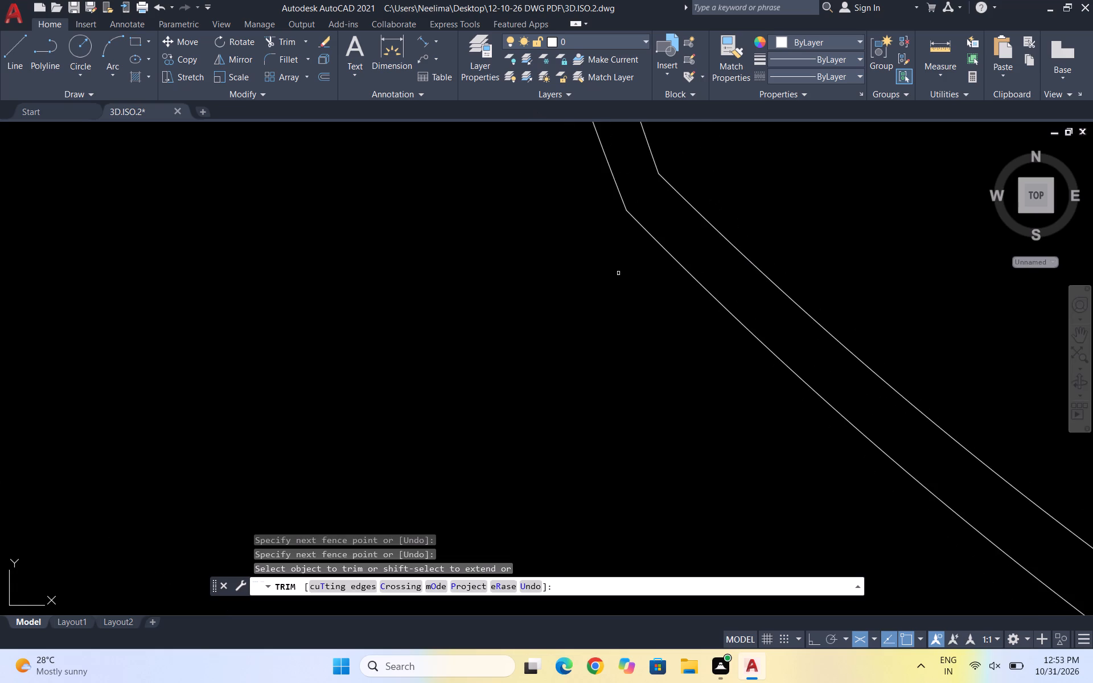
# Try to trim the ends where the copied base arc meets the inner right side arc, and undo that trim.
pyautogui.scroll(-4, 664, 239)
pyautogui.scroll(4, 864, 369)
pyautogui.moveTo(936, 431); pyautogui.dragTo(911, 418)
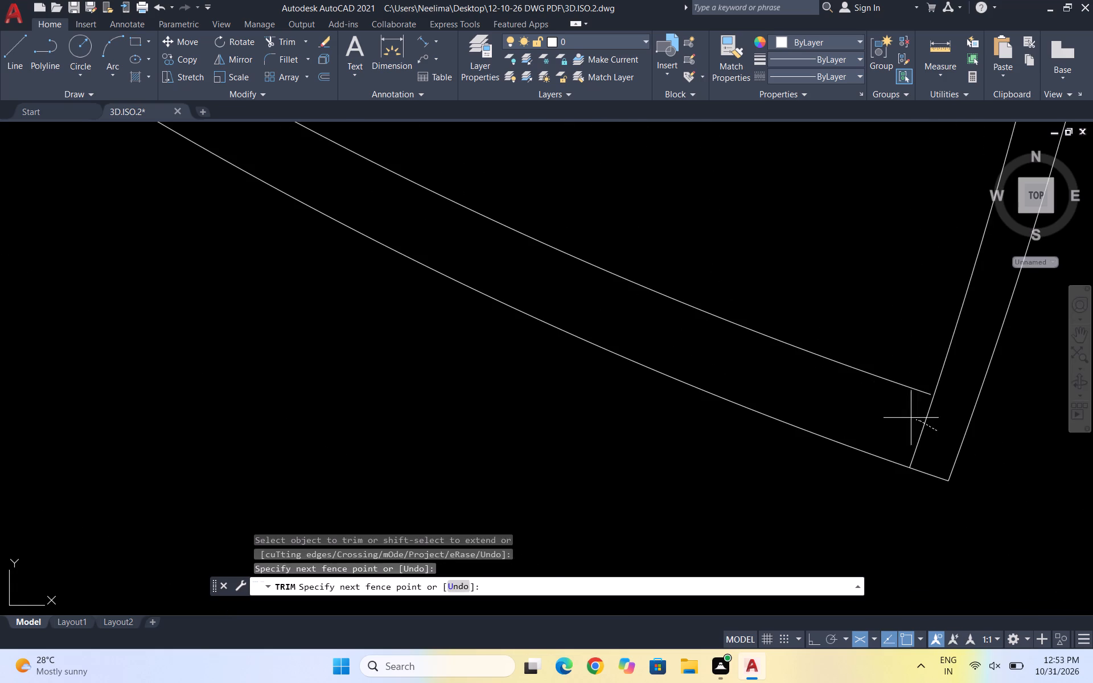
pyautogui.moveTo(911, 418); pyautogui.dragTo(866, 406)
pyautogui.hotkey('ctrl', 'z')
# Trim the overlapping ends of the copied base arc and inner right side arc into a clean corner.
pyautogui.scroll(-2, 656, 155)
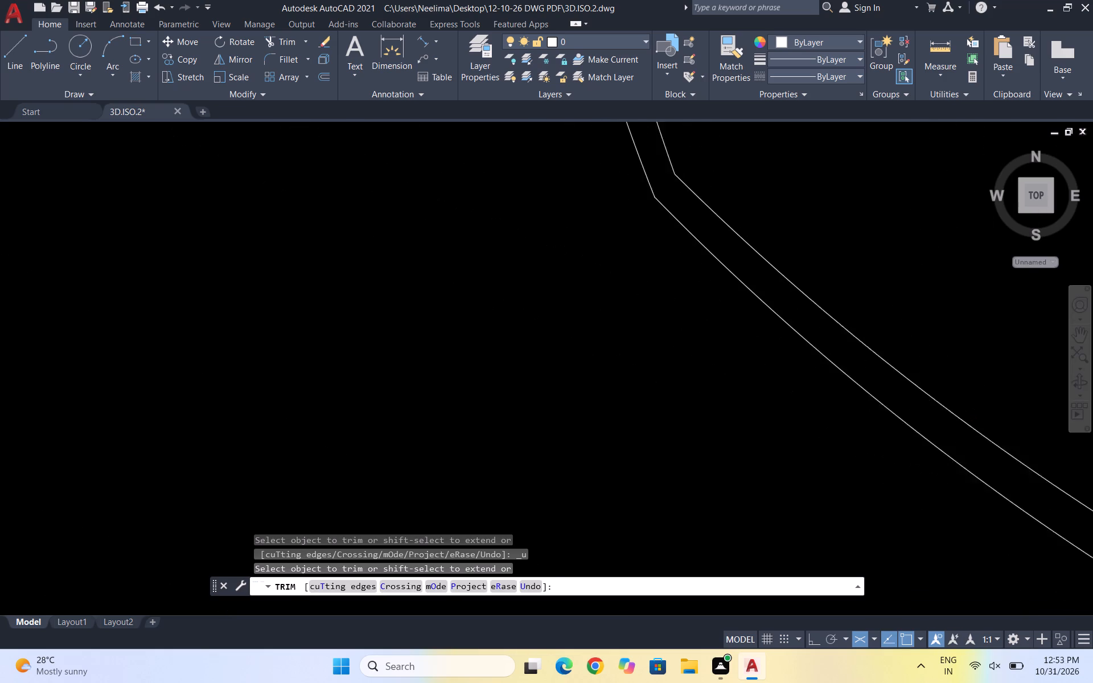
pyautogui.scroll(-2, 630, 157)
pyautogui.scroll(-3, 693, 283)
pyautogui.scroll(2, 760, 310)
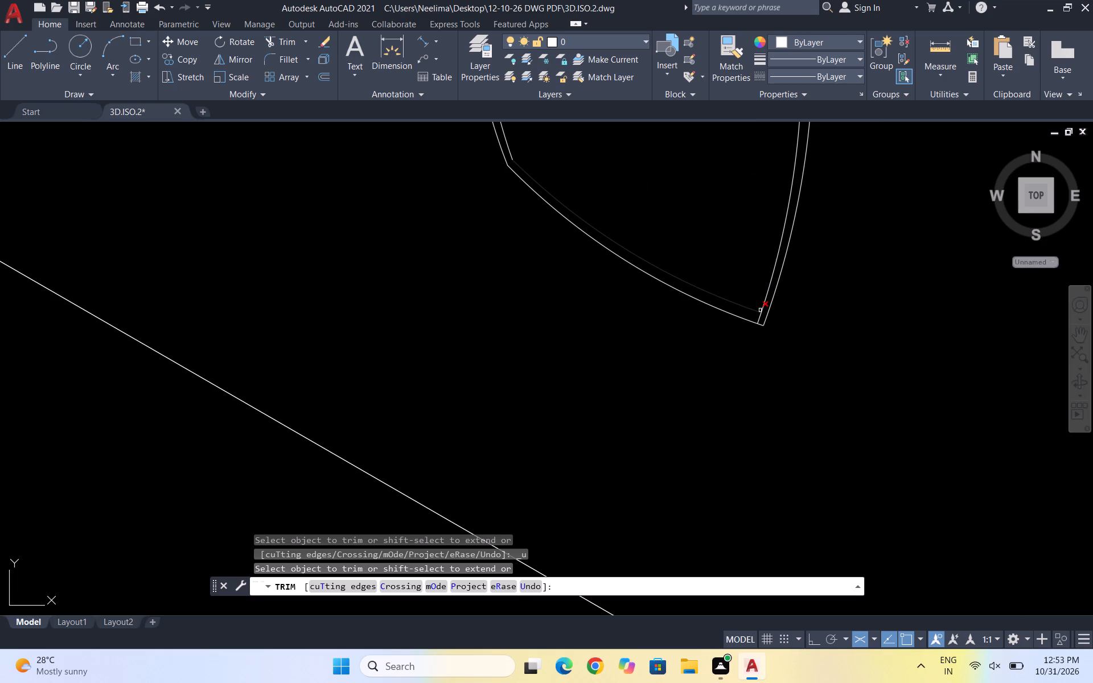
pyautogui.keyDown('shift'); pyautogui.scroll(2, 739, 268); pyautogui.keyUp('shift')
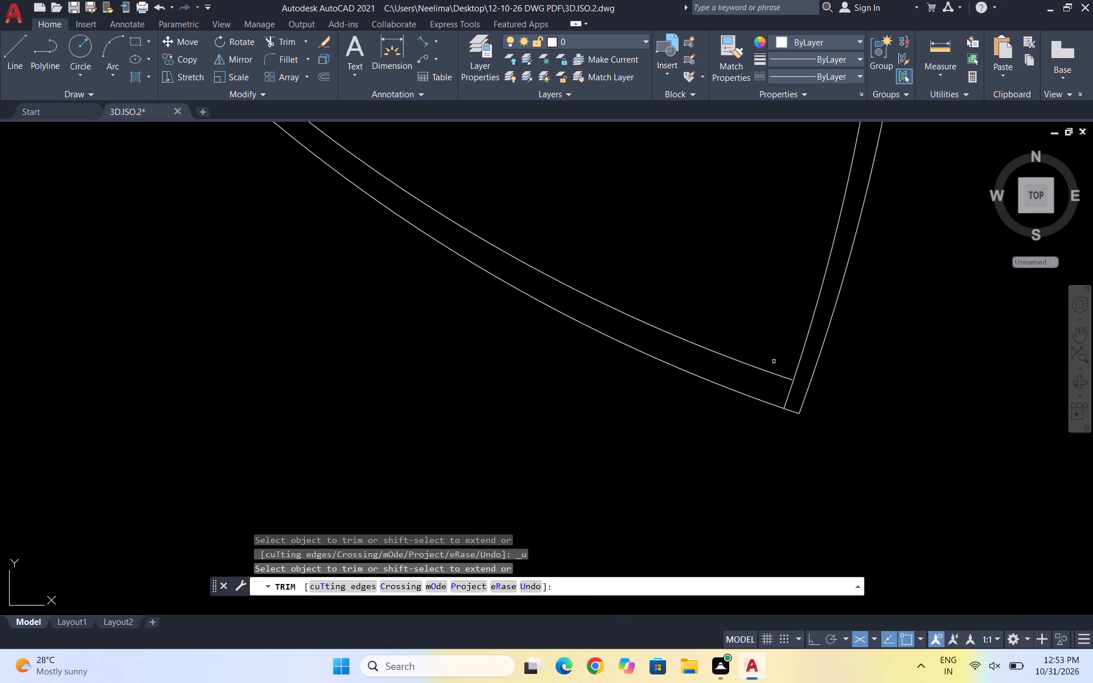
pyautogui.keyDown('shift'); pyautogui.click(782, 377); pyautogui.keyUp('shift')
pyautogui.scroll(3, 802, 380)
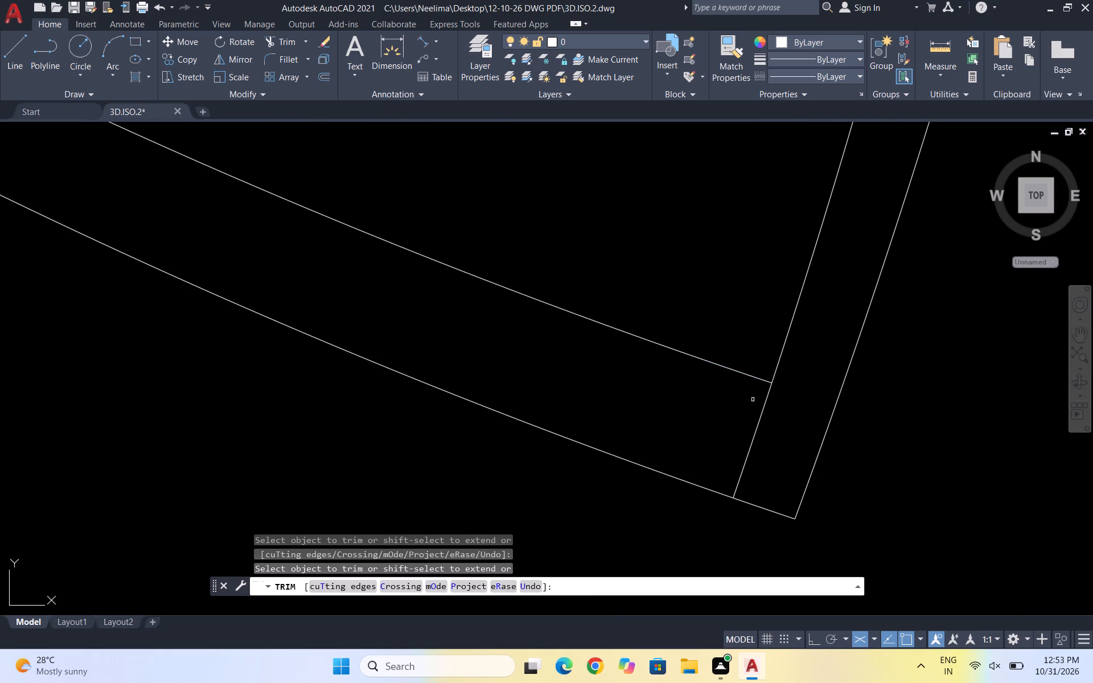
pyautogui.moveTo(750, 404); pyautogui.dragTo(776, 407)
pyautogui.scroll(-3, 848, 320)
pyautogui.scroll(-4, 682, 408)
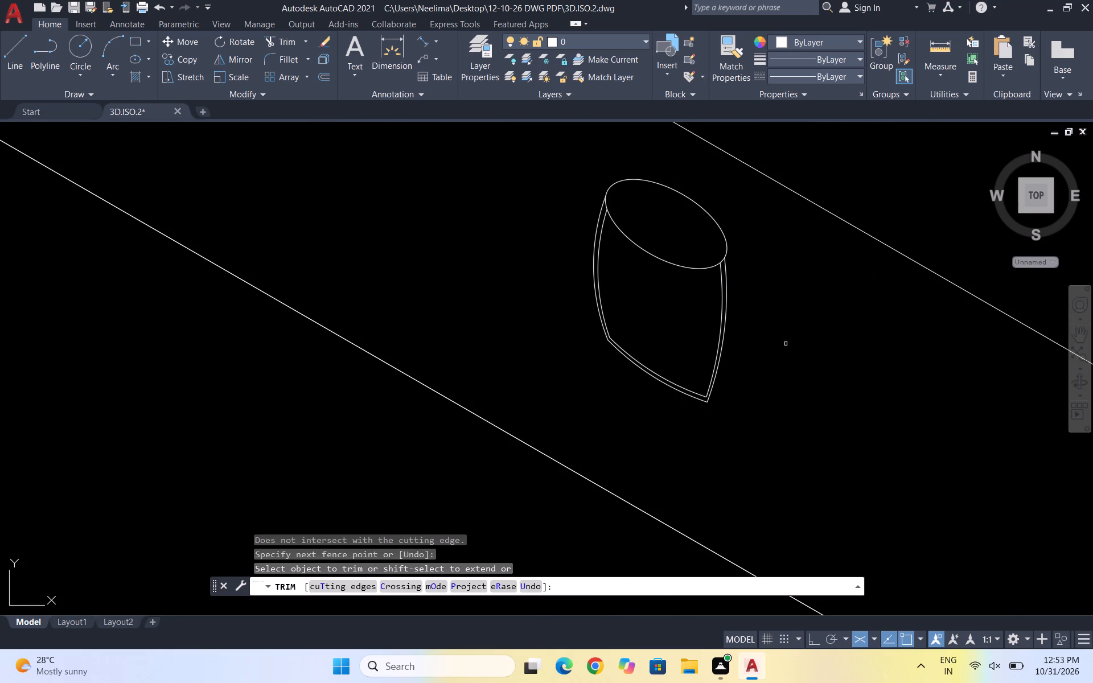
pyautogui.press('Escape')
pyautogui.scroll(-4, 758, 314)
pyautogui.scroll(4, 730, 312)
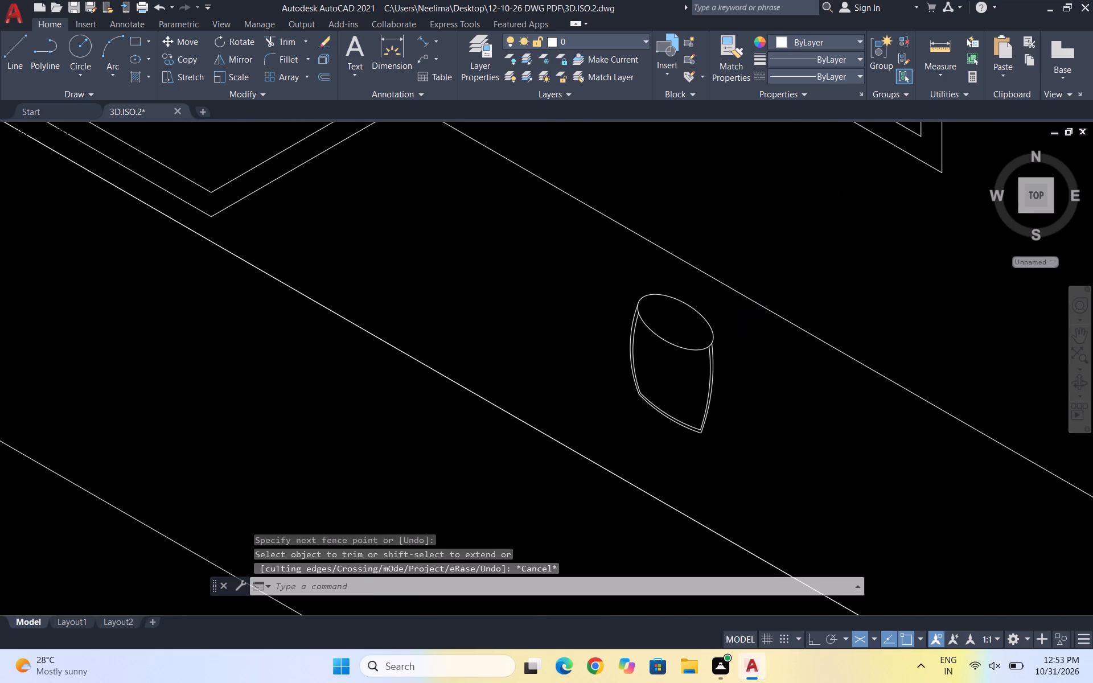
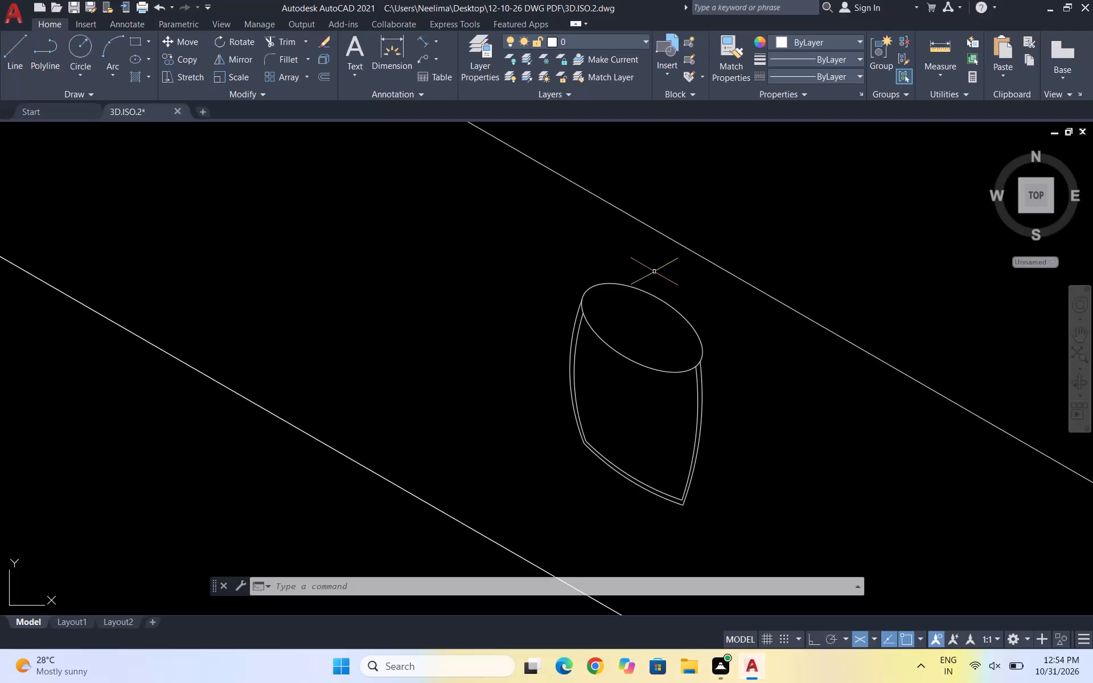
# Draw a straight line from the centre of the vessel's elliptical rim up and to the right, past the rim.
pyautogui.press('Escape')
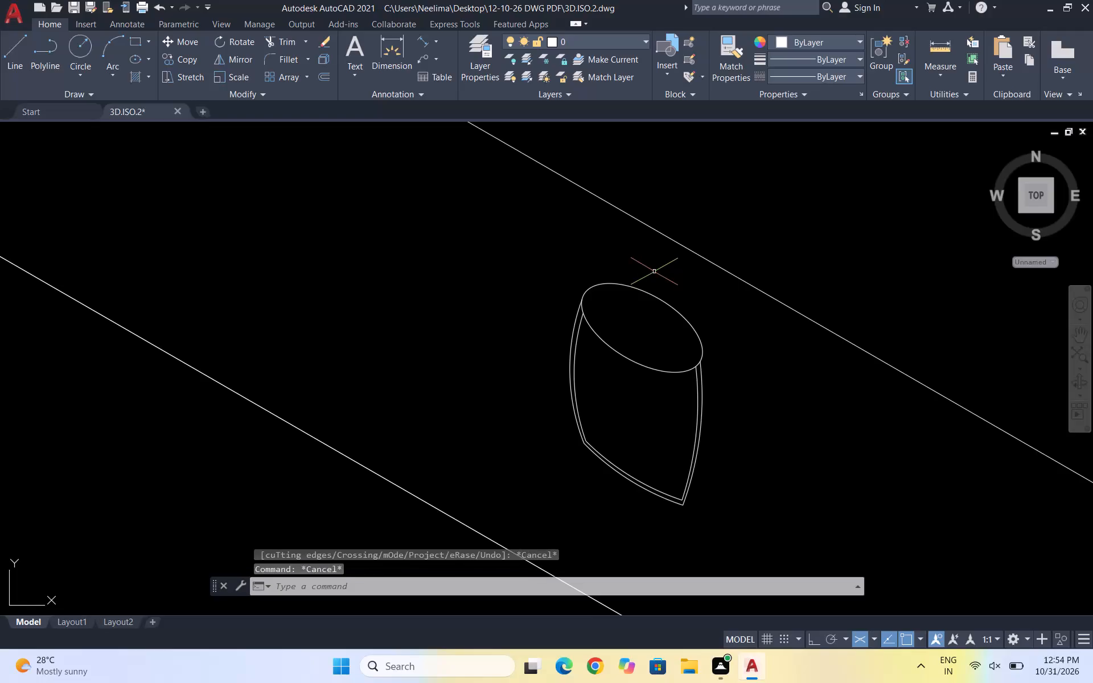
pyautogui.press('Escape')
pyautogui.press('Escape')
pyautogui.press('Escape')
pyautogui.press('l')
pyautogui.press('Return')
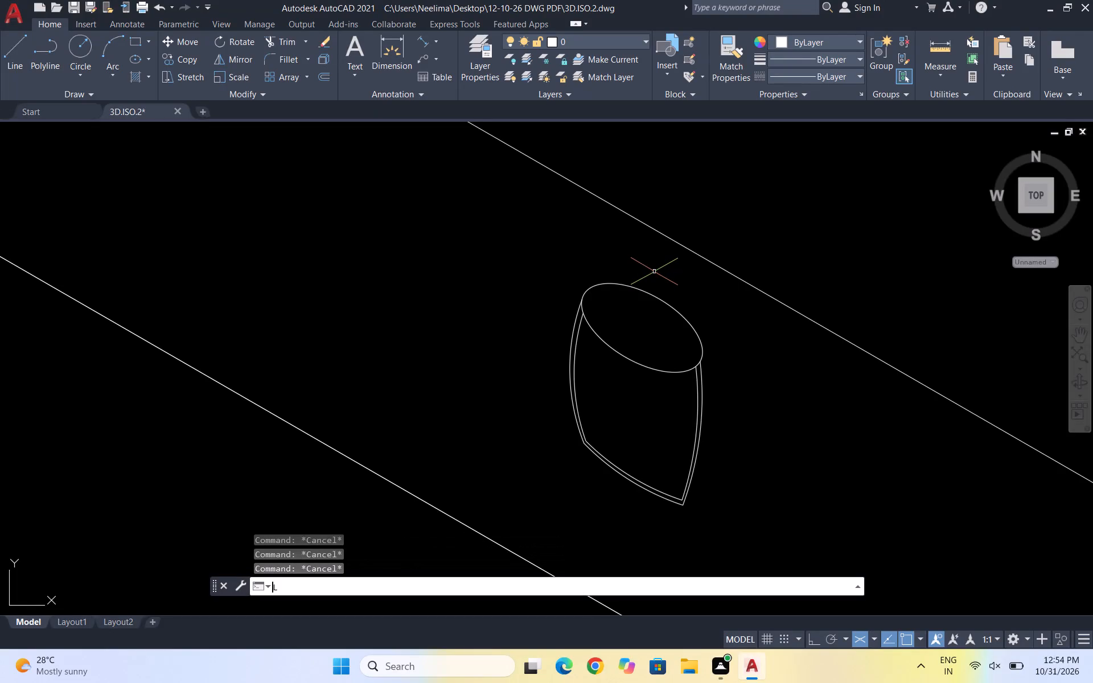
pyautogui.click(644, 330)
pyautogui.scroll(2, 681, 305)
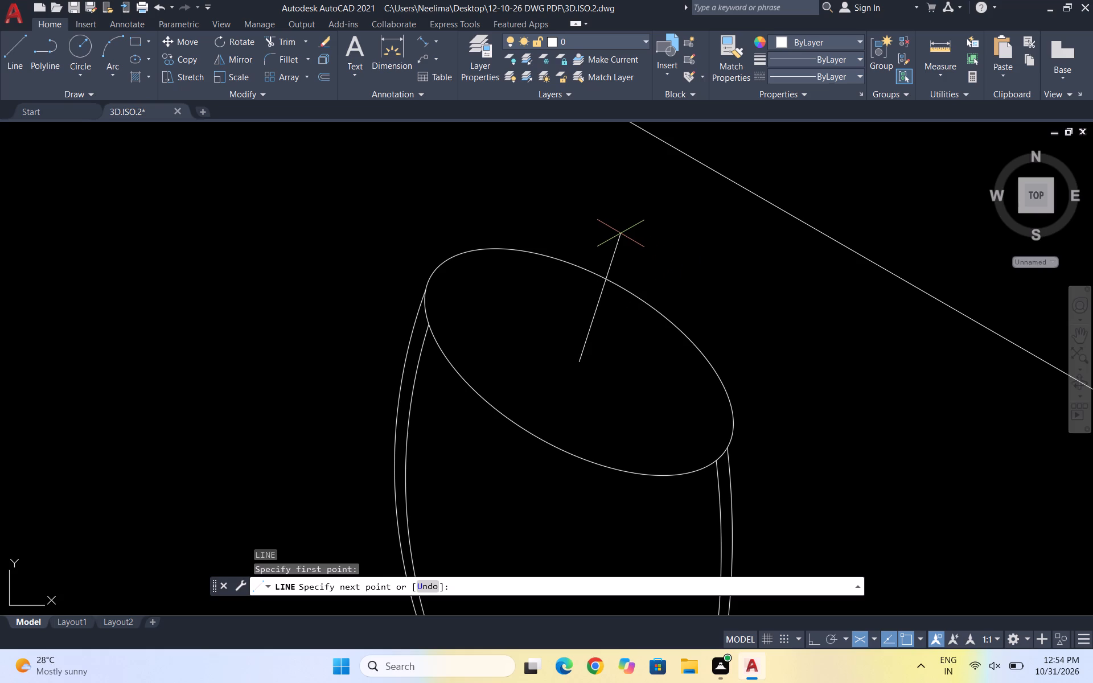
pyautogui.scroll(-2, 631, 238)
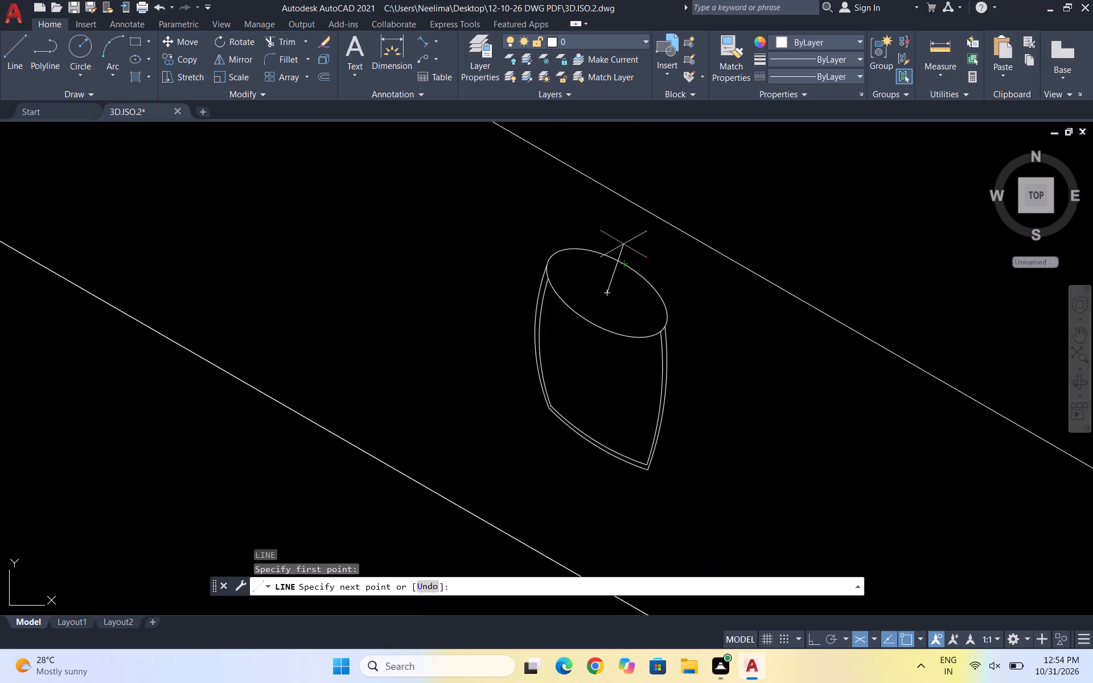
pyautogui.scroll(1, 623, 244)
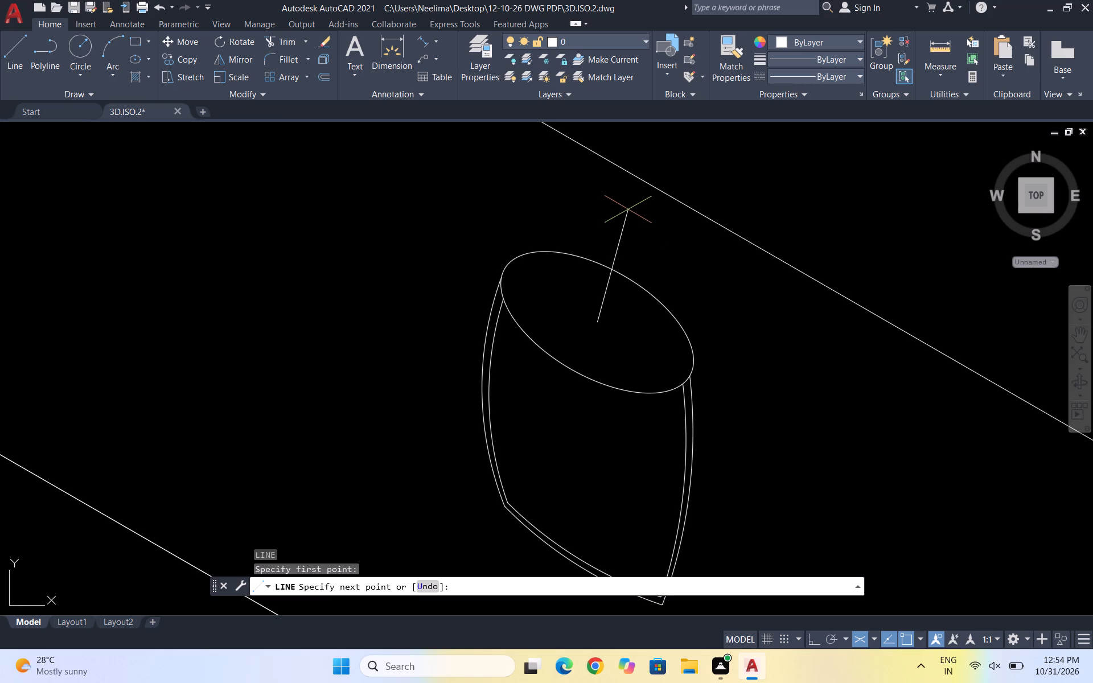
pyautogui.scroll(1, 636, 220)
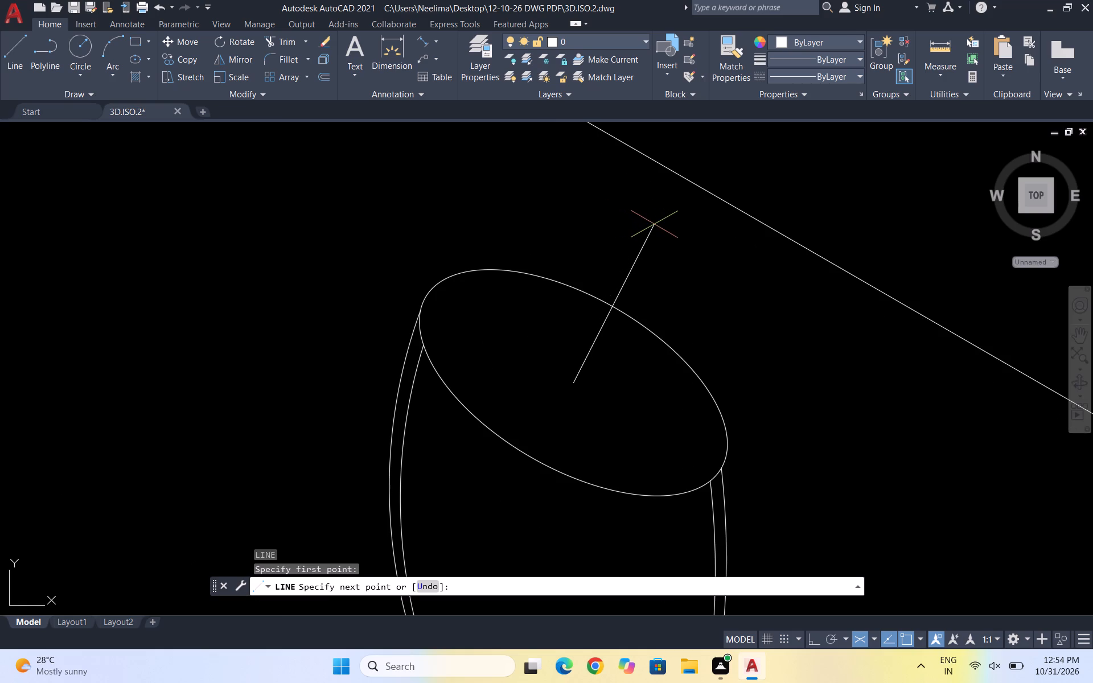
pyautogui.click(655, 225)
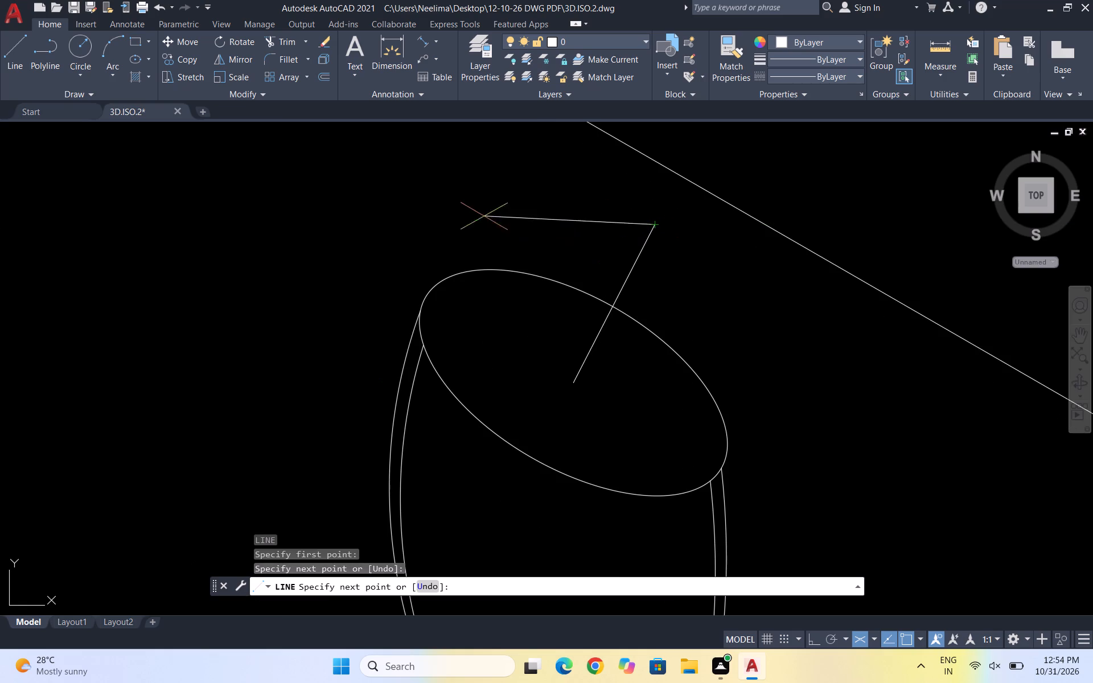
pyautogui.press('Escape')
# Draw a second straight line from the rim ellipse's centre up and to the left, past the rim.
pyautogui.press('l')
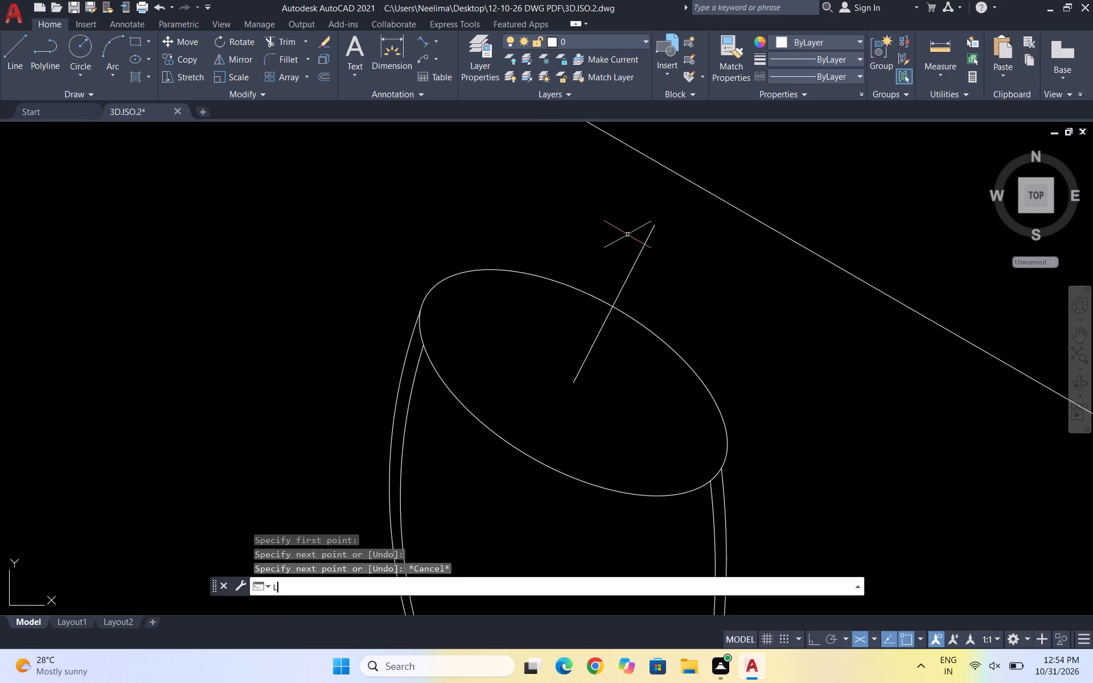
pyautogui.press('Return')
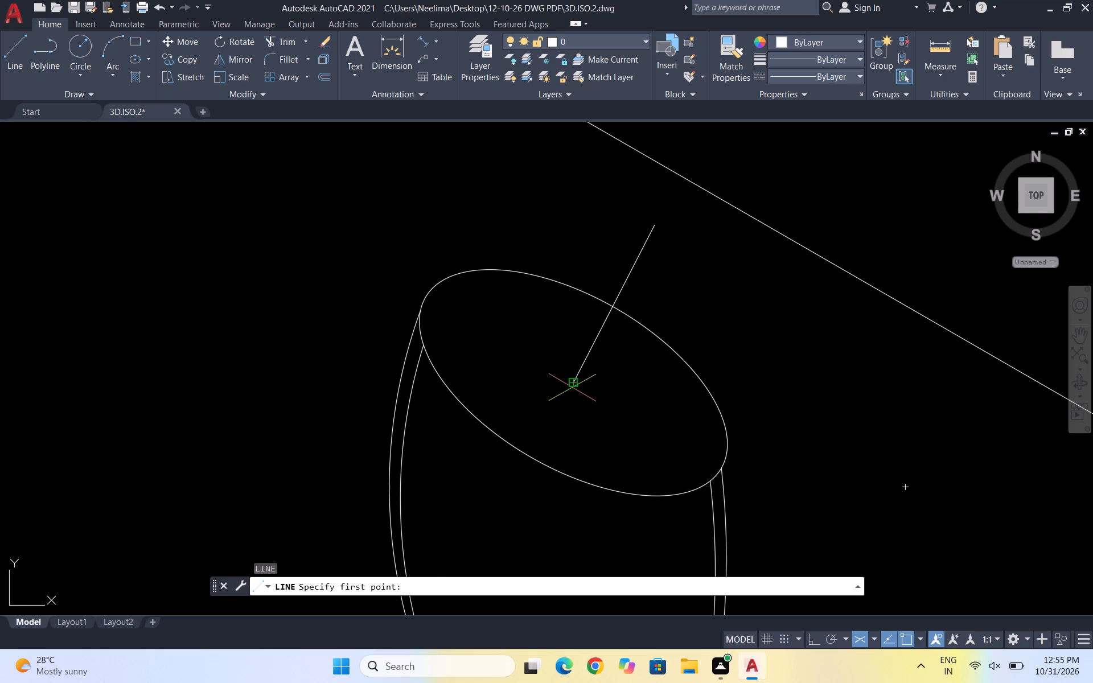
pyautogui.click(572, 388)
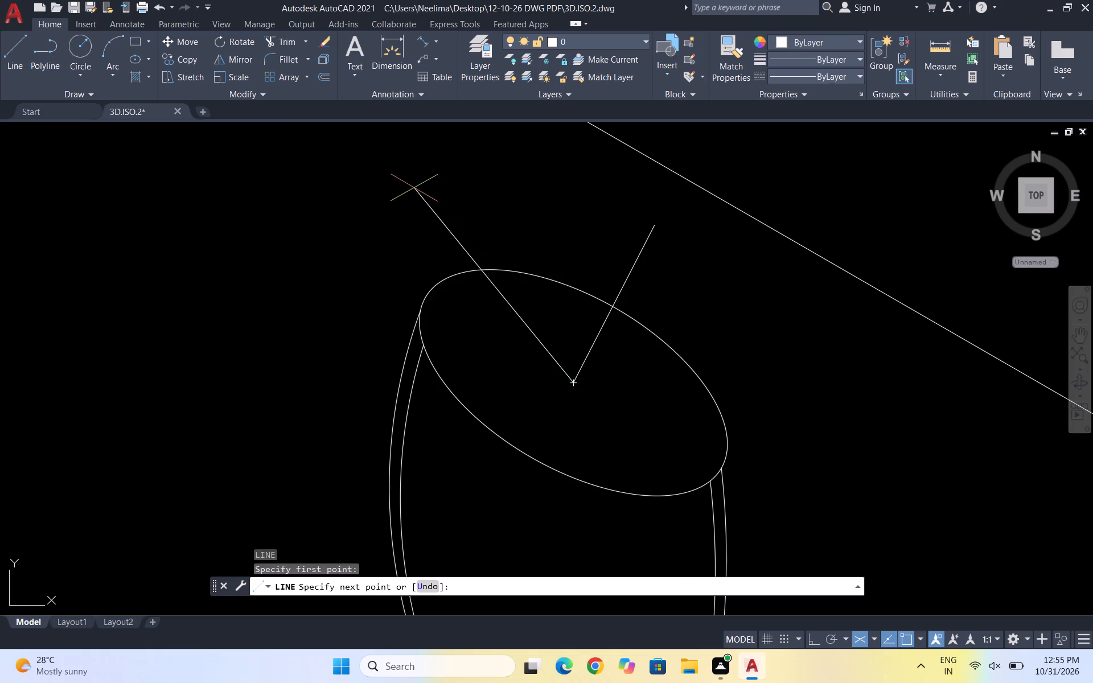
pyautogui.click(432, 198)
pyautogui.press('Escape')
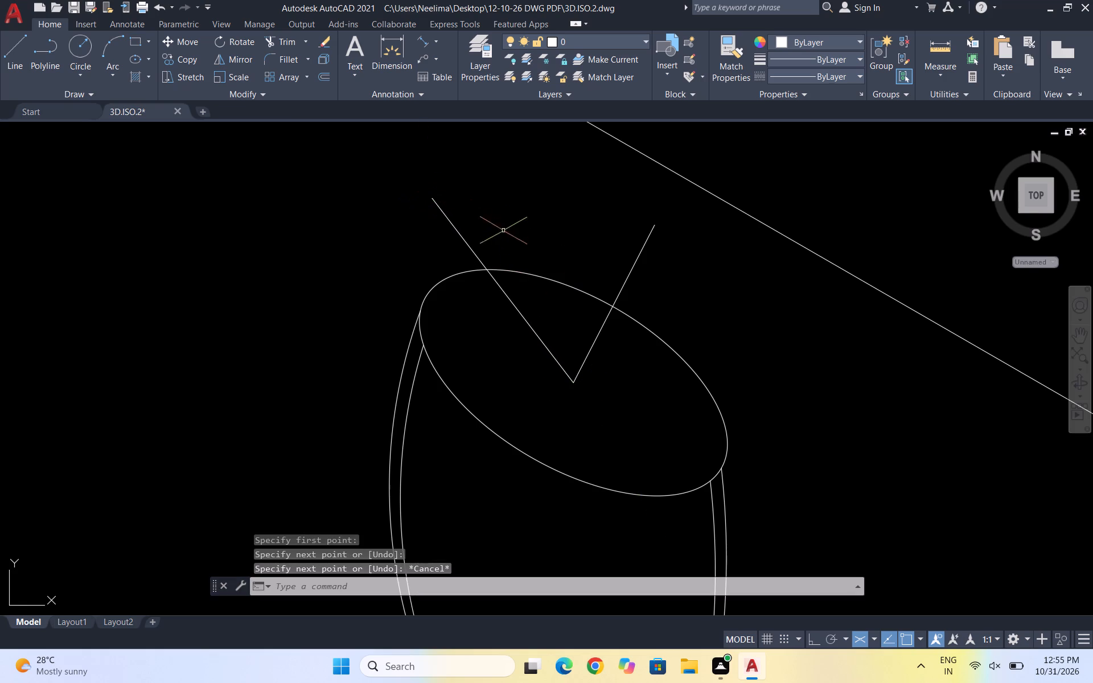
# Draw a three-point arc from the rim ellipse's centre through the right-hand line's upper end to a point above the countertop edge line.
pyautogui.press('a')
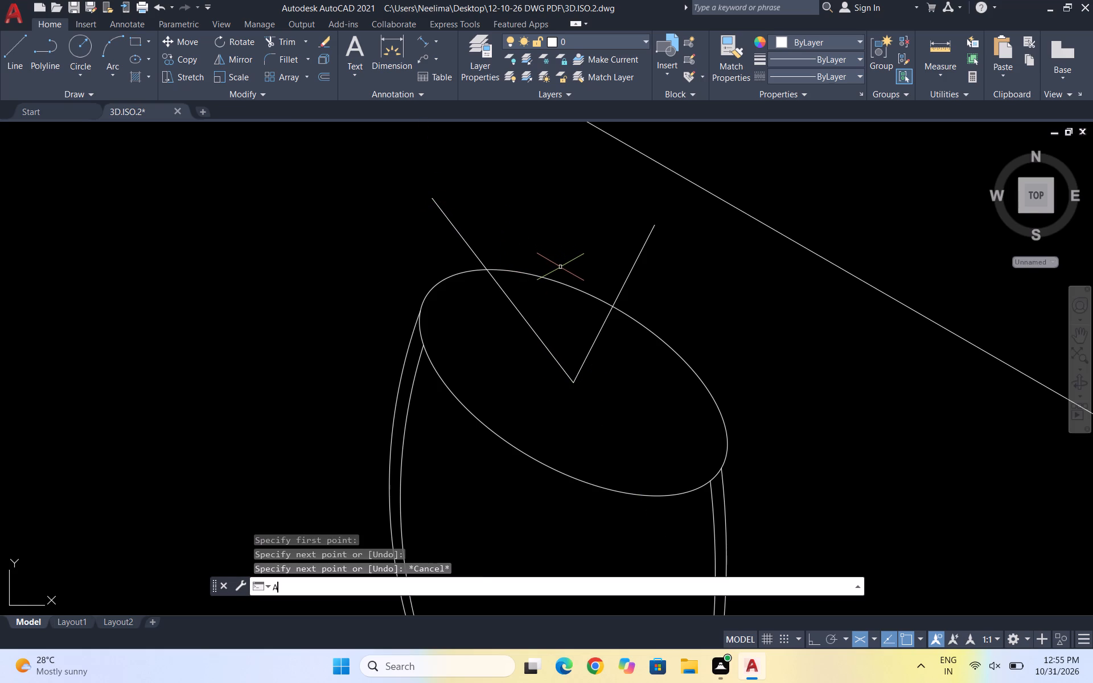
pyautogui.press('Return')
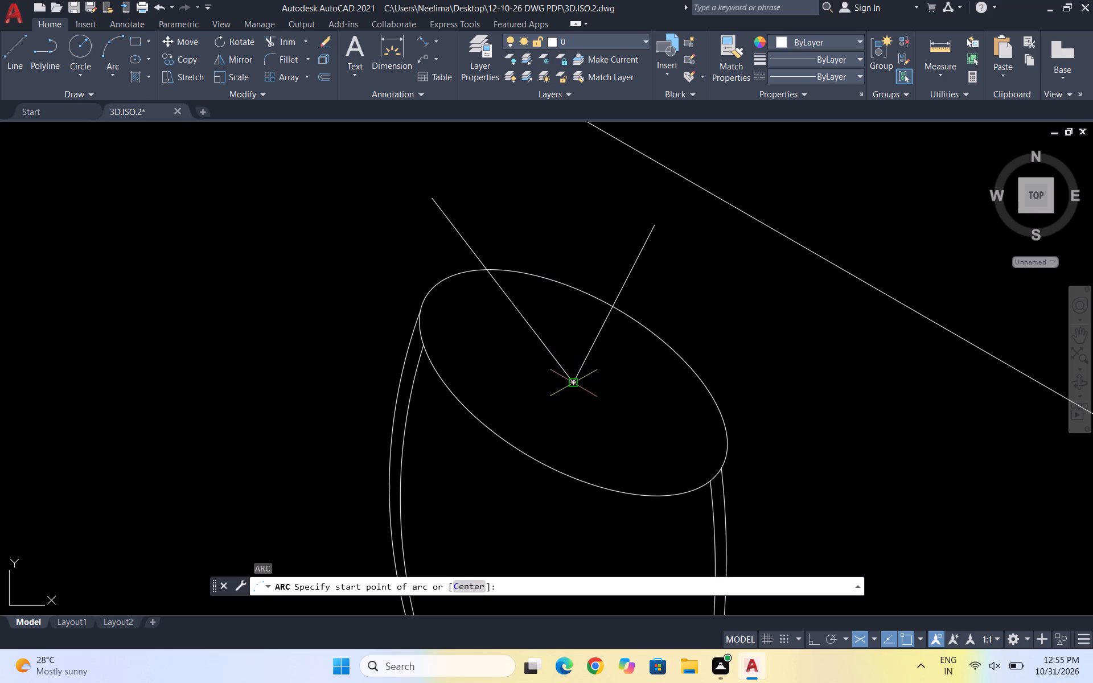
pyautogui.click(576, 383)
pyautogui.click(655, 226)
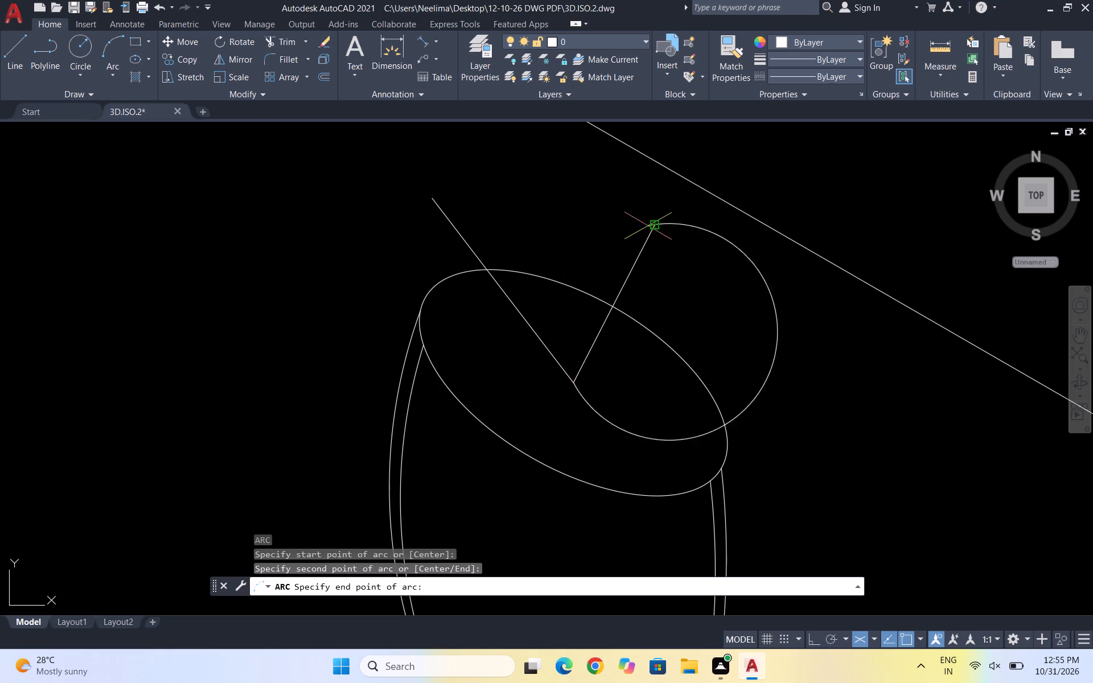
pyautogui.scroll(-3, 282, 285)
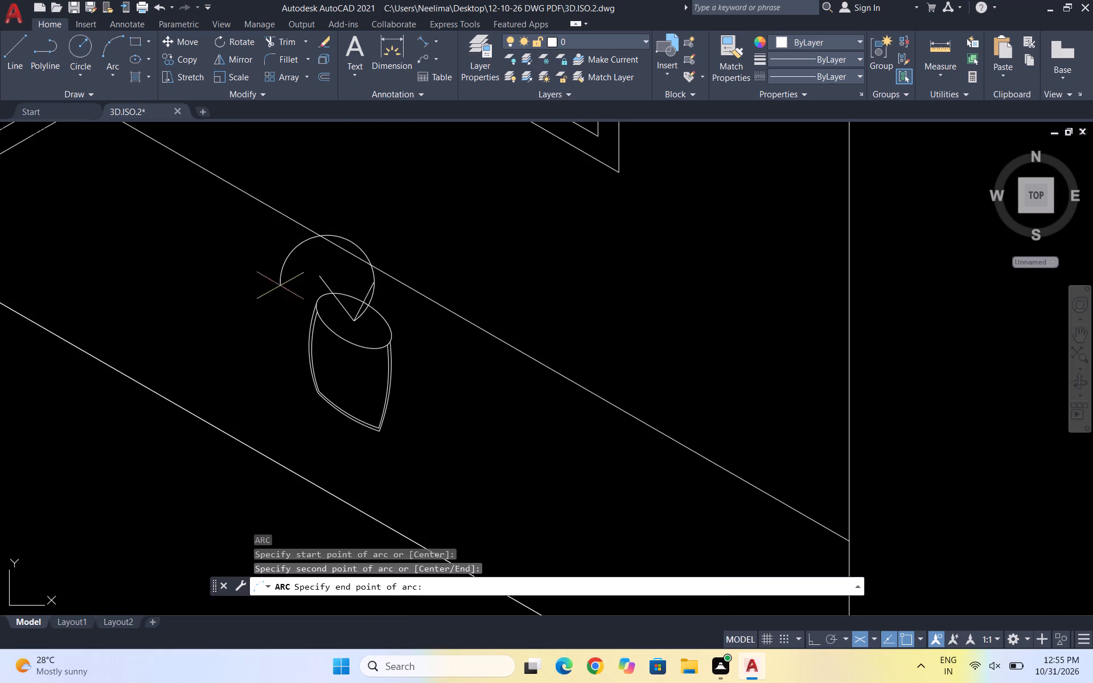
pyautogui.scroll(1, 319, 217)
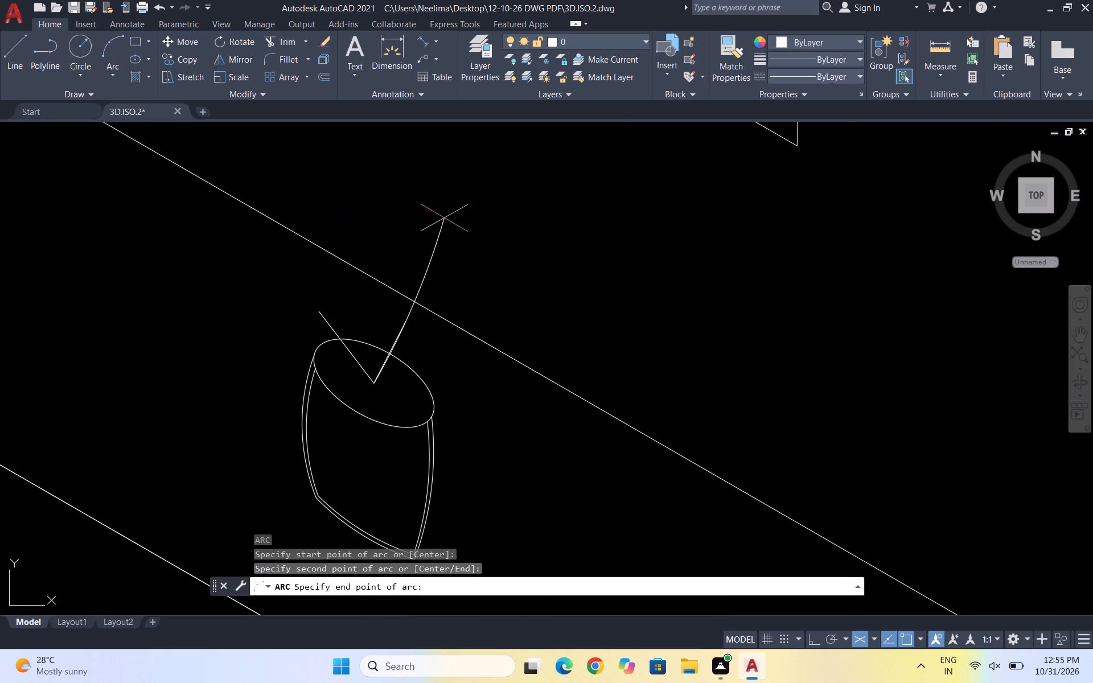
pyautogui.click(401, 196)
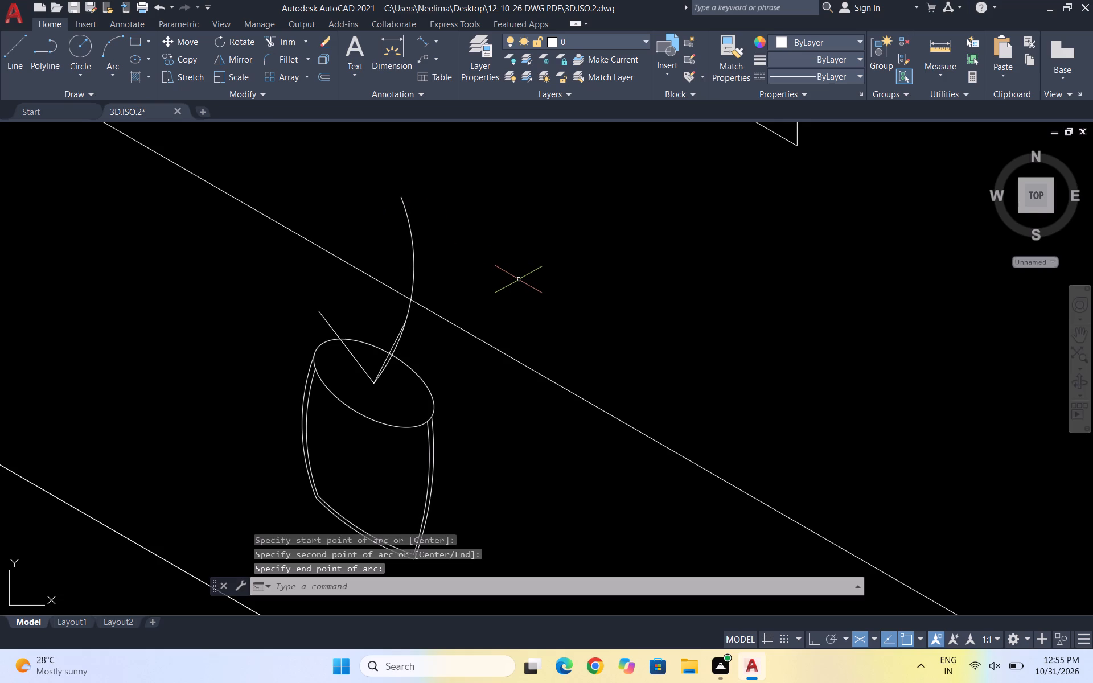
# Trim the new arc's upper part back to the upper end of the right-hand straight line.
pyautogui.write('TR')
pyautogui.press('Return')
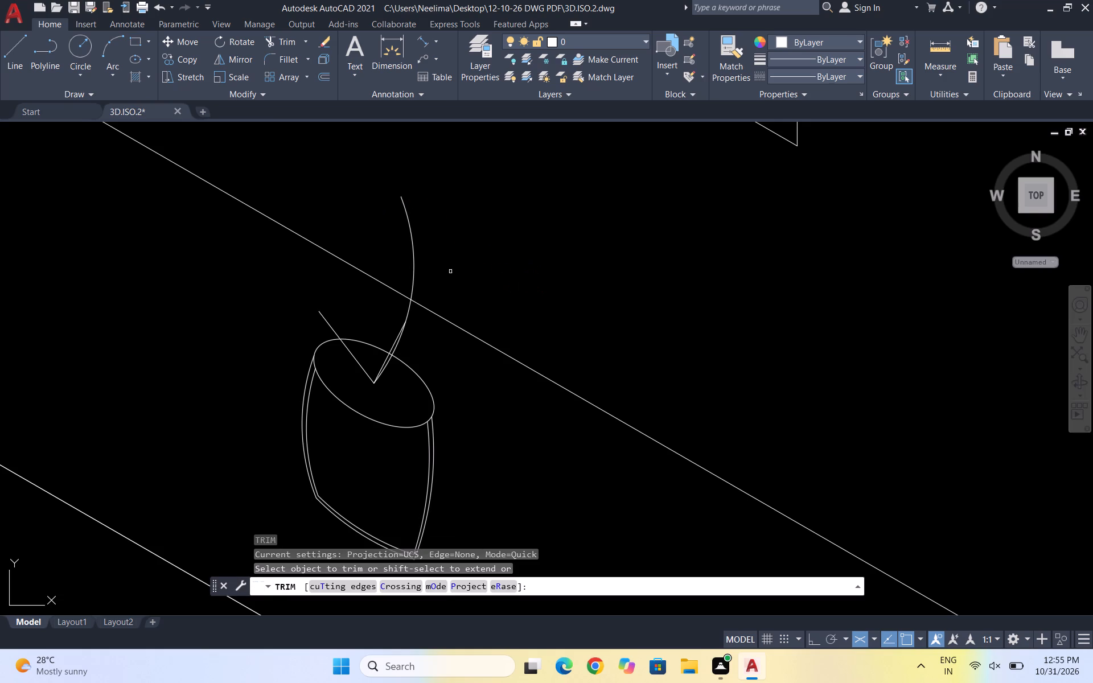
pyautogui.moveTo(400, 247); pyautogui.dragTo(449, 246)
pyautogui.scroll(5, 395, 311)
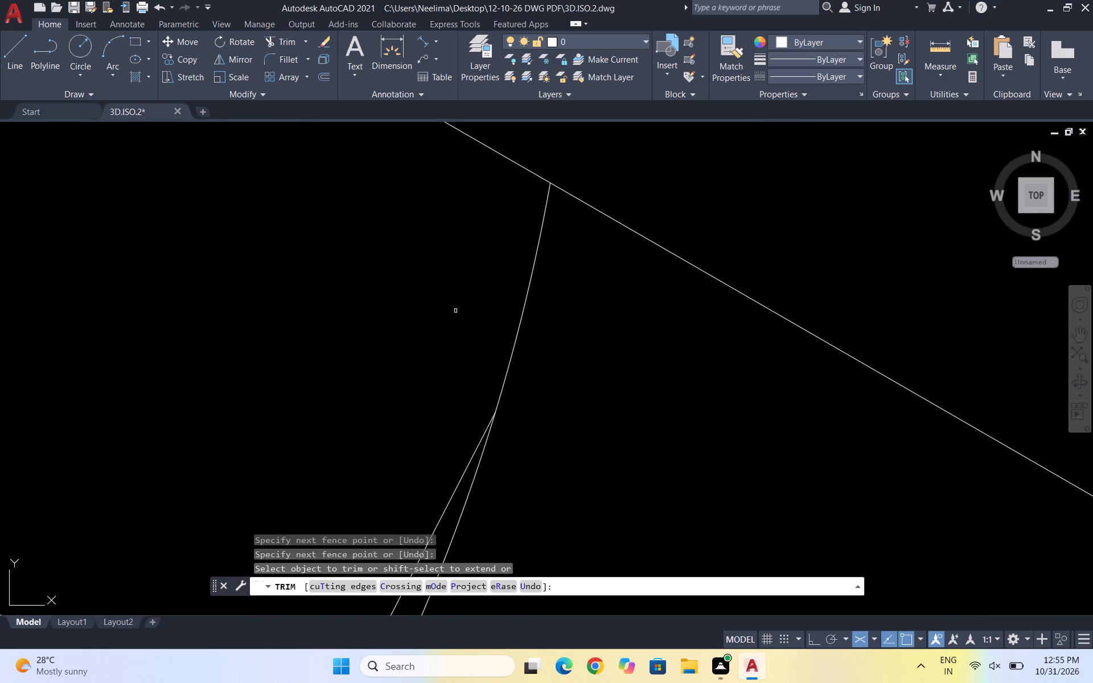
pyautogui.moveTo(519, 308); pyautogui.dragTo(561, 330)
# Trim away the right-hand straight line inside and above the rim, leaving only the curved stem.
pyautogui.scroll(-2, 532, 326)
pyautogui.scroll(3, 483, 410)
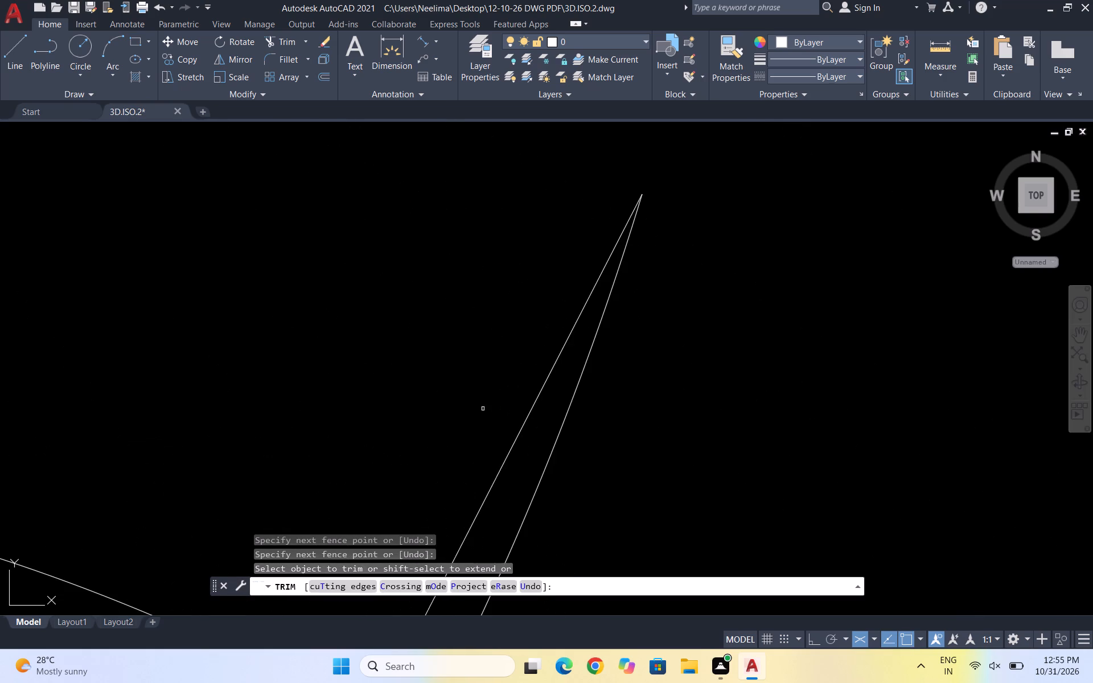
pyautogui.moveTo(532, 412); pyautogui.dragTo(515, 389)
pyautogui.scroll(-3, 506, 271)
pyautogui.scroll(2, 449, 429)
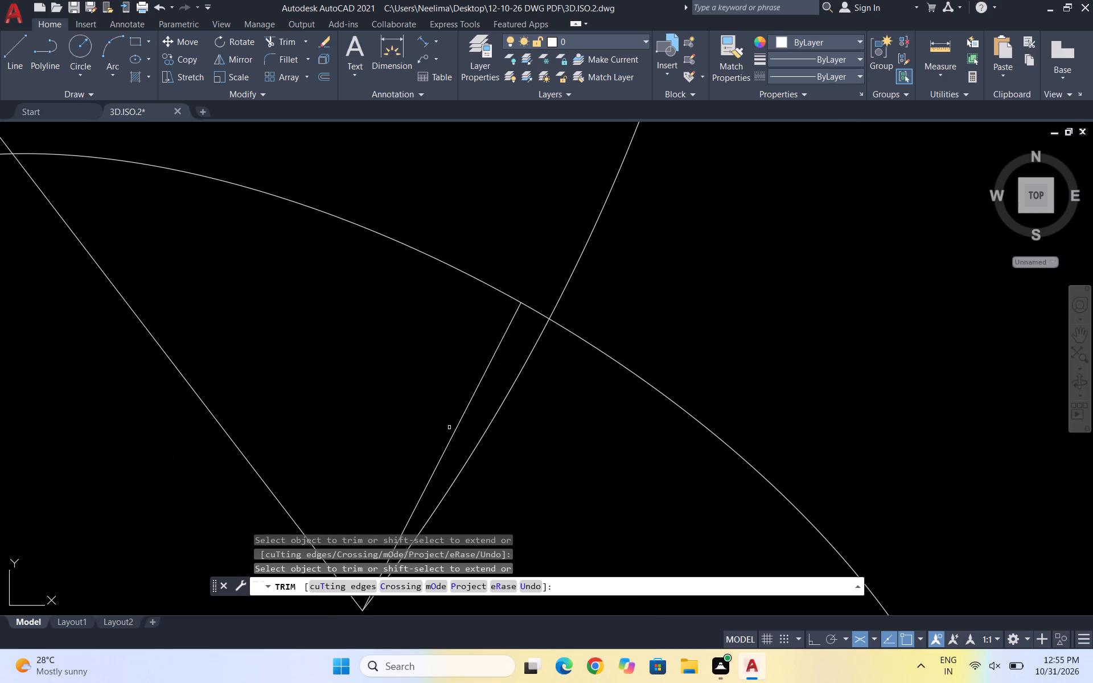
pyautogui.moveTo(457, 428); pyautogui.dragTo(434, 414)
pyautogui.scroll(-2, 414, 385)
pyautogui.scroll(-1, 475, 464)
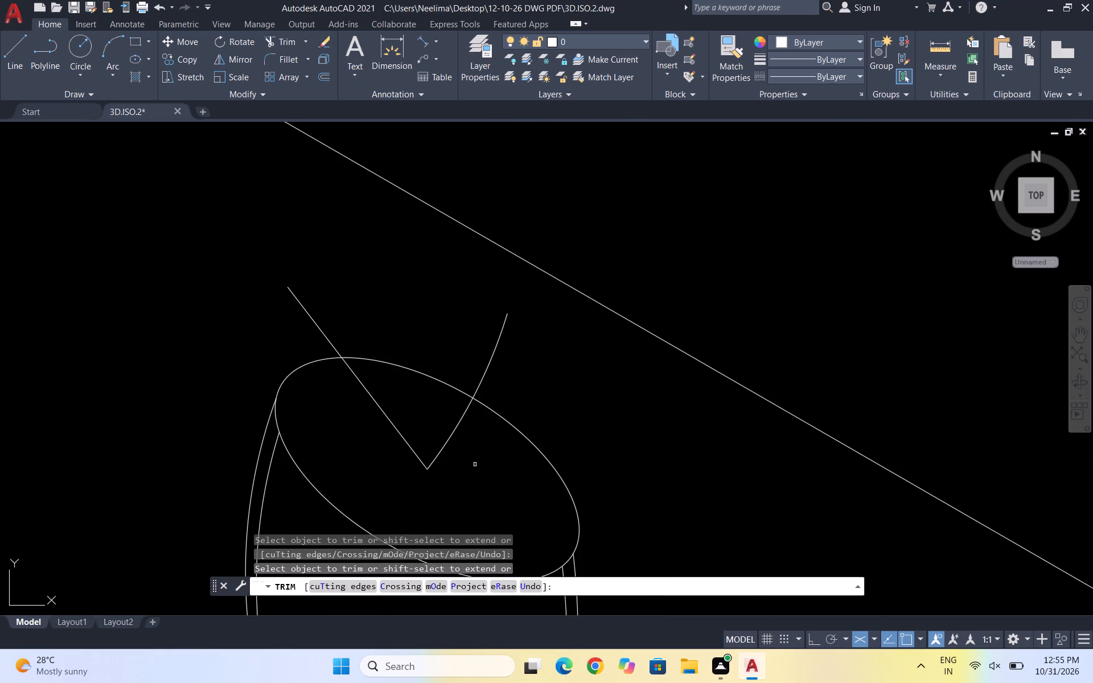
pyautogui.press('Escape')
pyautogui.press('Escape')
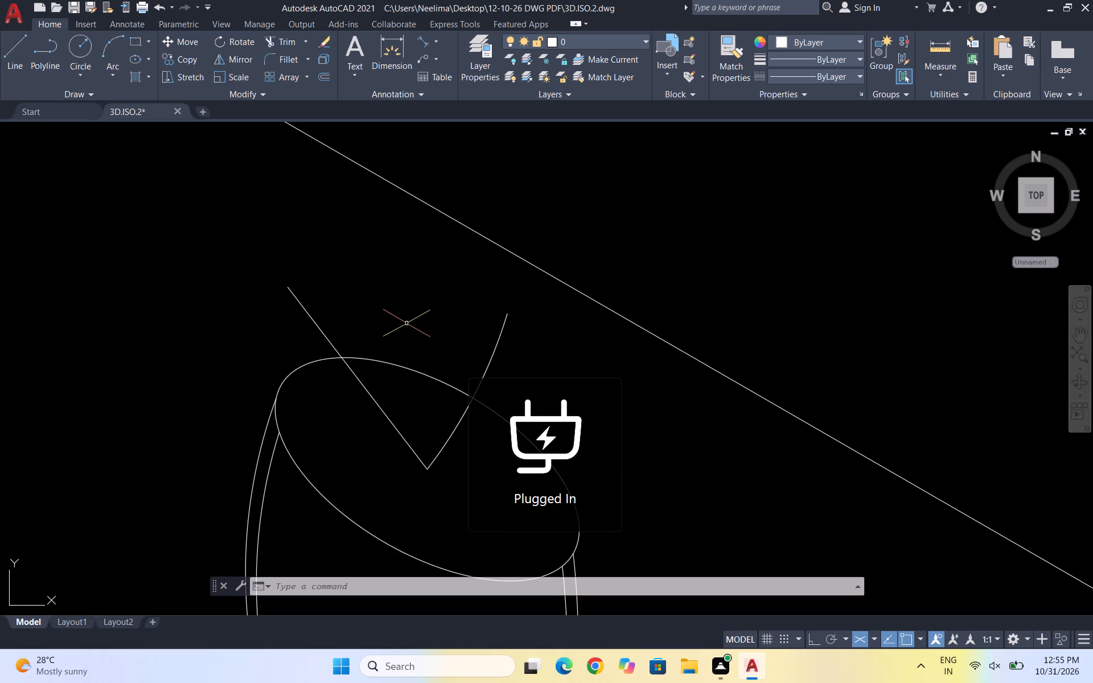
pyautogui.press('Escape')
pyautogui.press('Escape')
pyautogui.press('Escape')
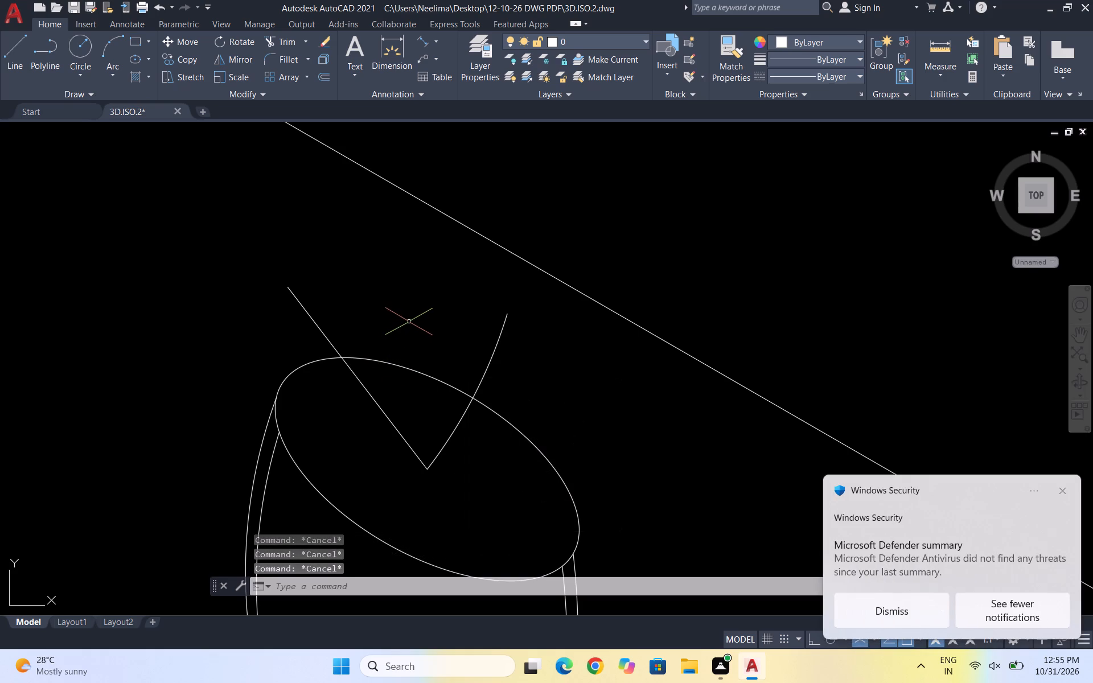
# Draw a short three-point arc from the left-hand line's upper end, curving down to the right.
pyautogui.press('a')
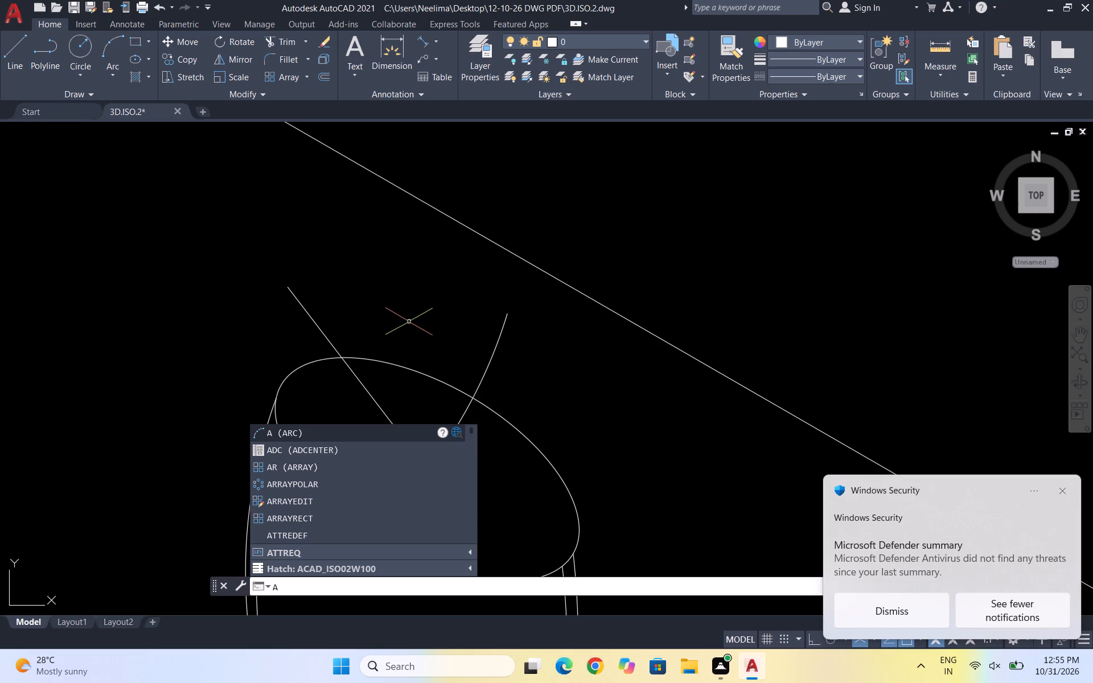
pyautogui.press('Return')
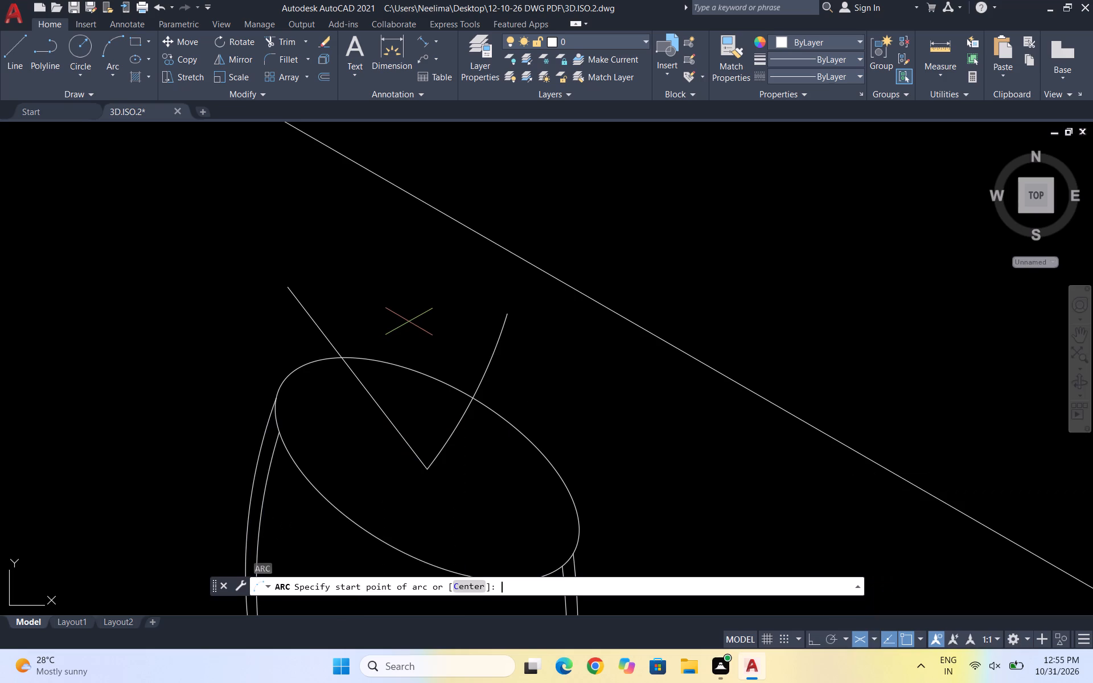
pyautogui.scroll(2, 352, 301)
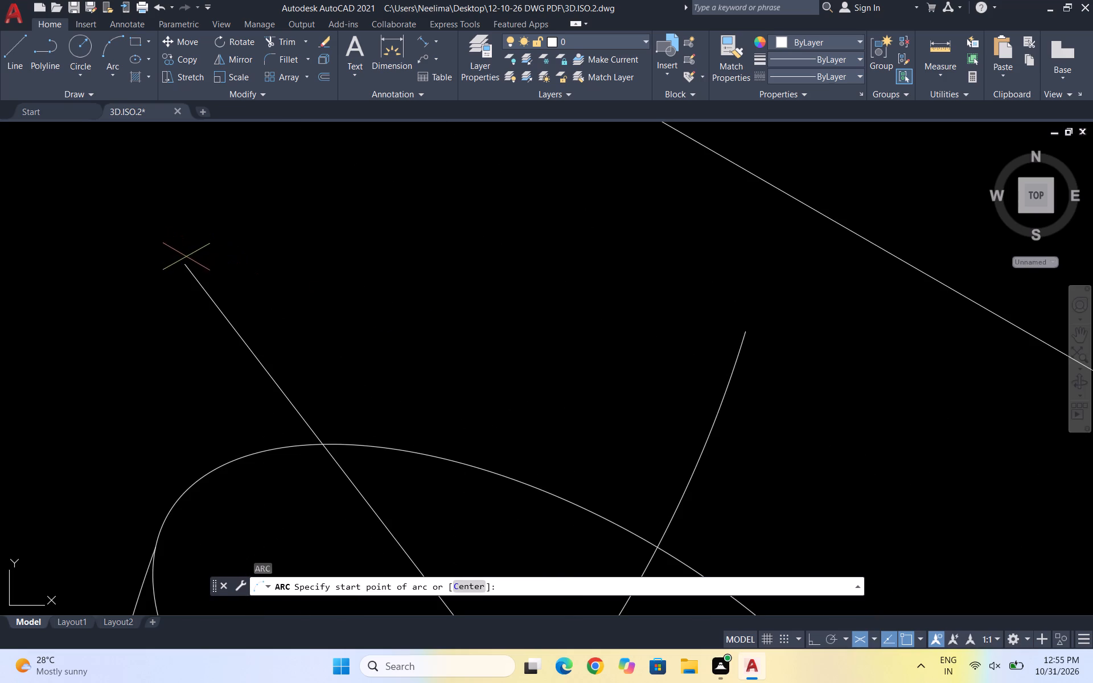
pyautogui.click(188, 267)
pyautogui.click(262, 300)
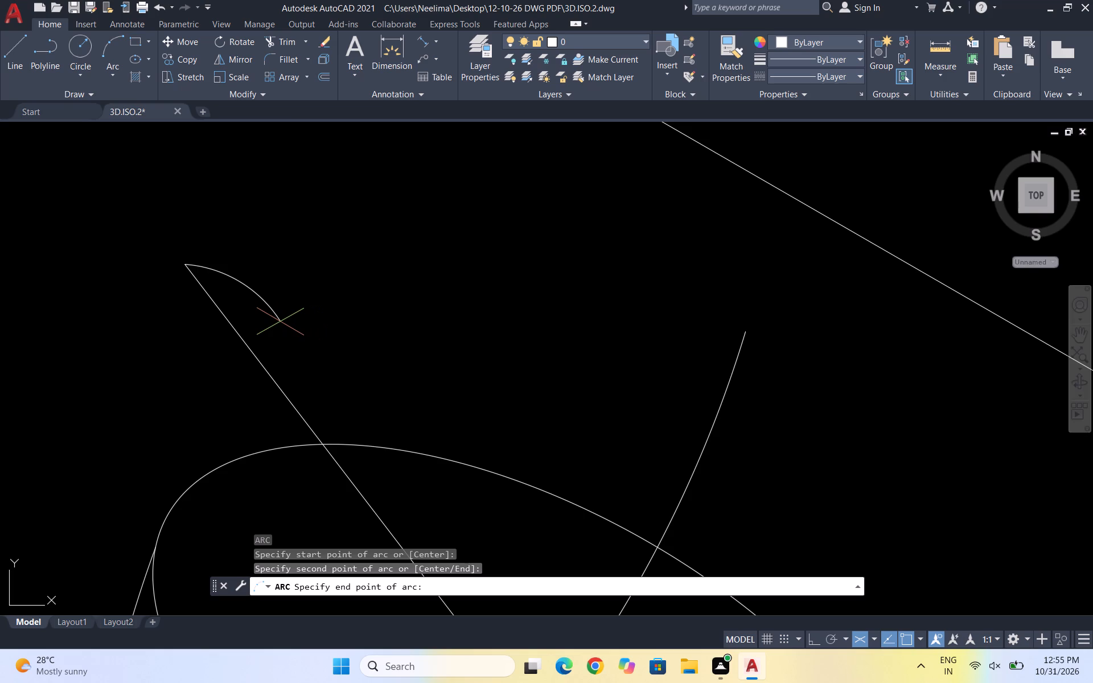
pyautogui.click(280, 322)
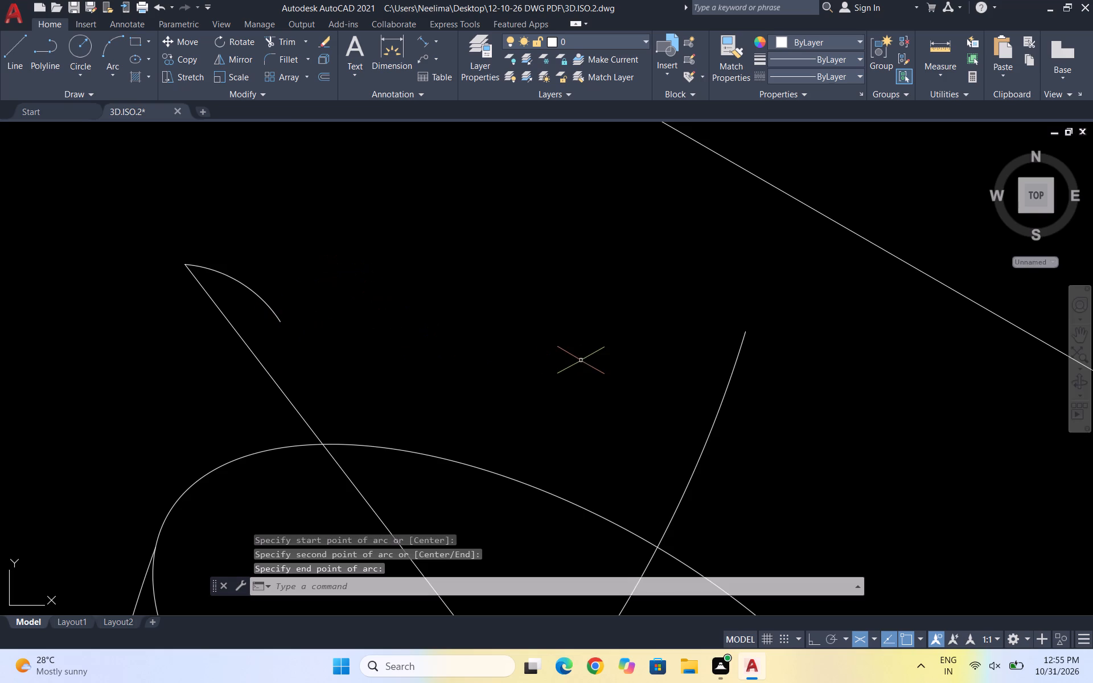
pyautogui.press('Escape')
pyautogui.press('Escape')
# Mirror the short arc about a steep line through its lower free end, keeping the original arc.
pyautogui.scroll(-2, 249, 264)
pyautogui.scroll(1, 266, 265)
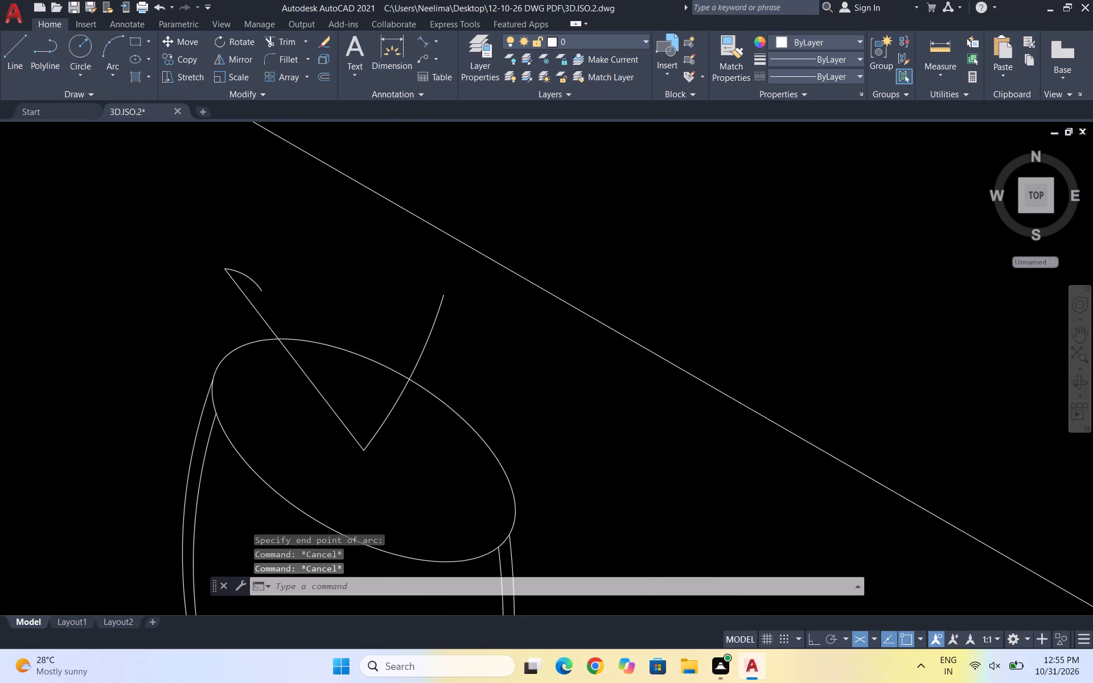
pyautogui.scroll(1, 251, 286)
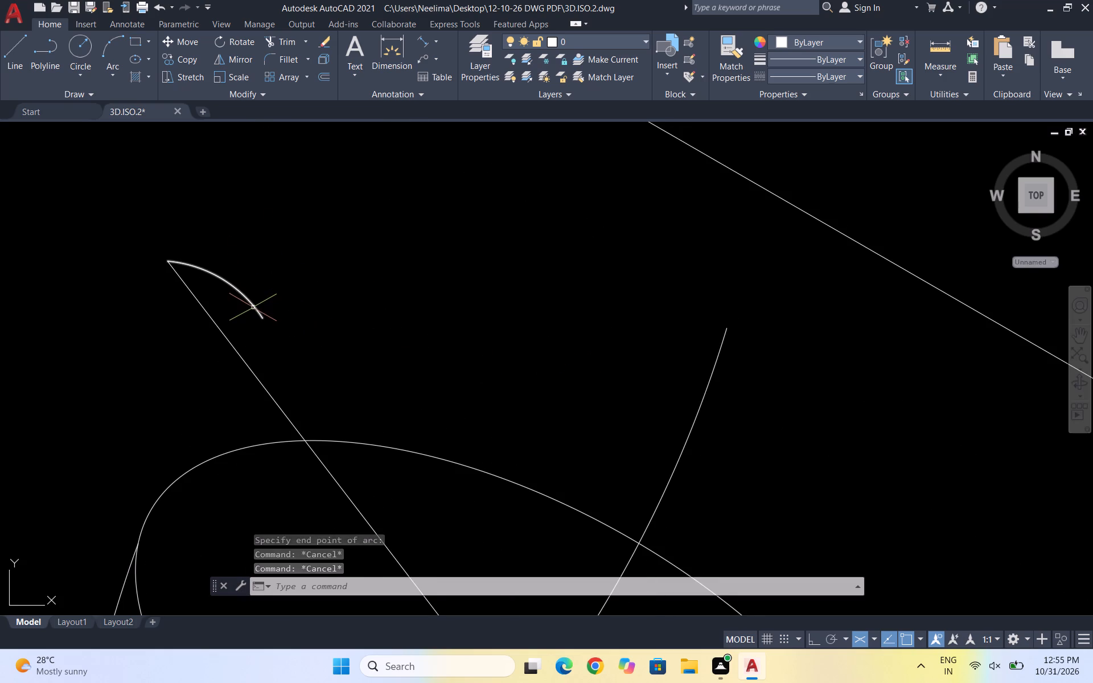
pyautogui.click(253, 307)
pyautogui.write('MI')
pyautogui.press('Return')
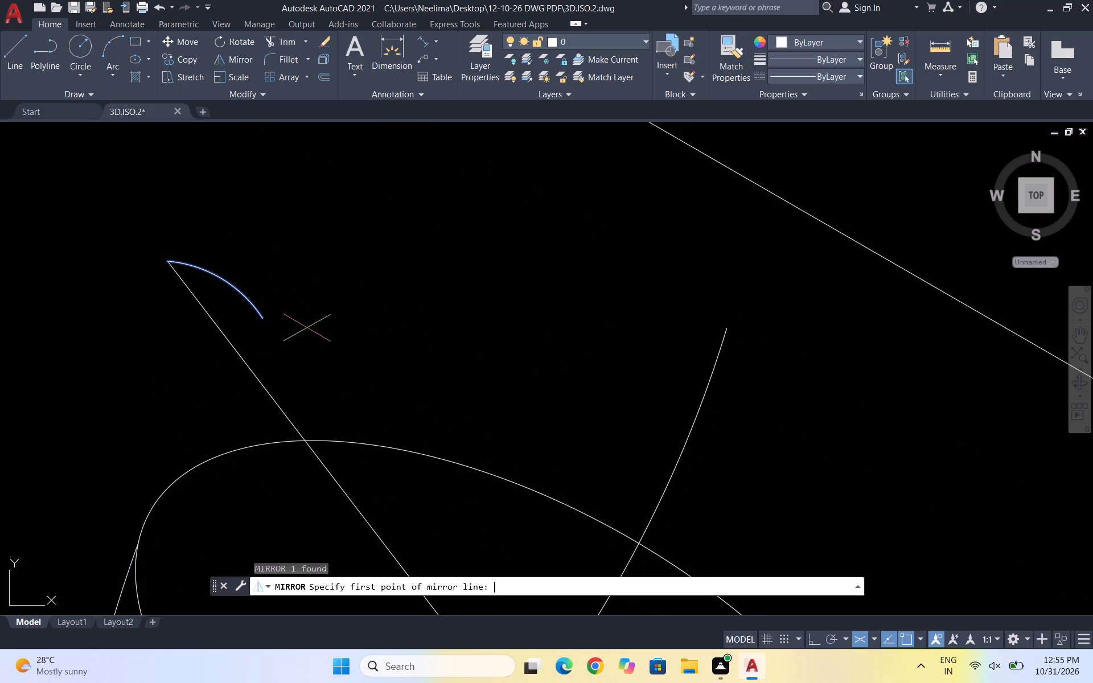
pyautogui.moveTo(261, 319); pyautogui.dragTo(270, 301)
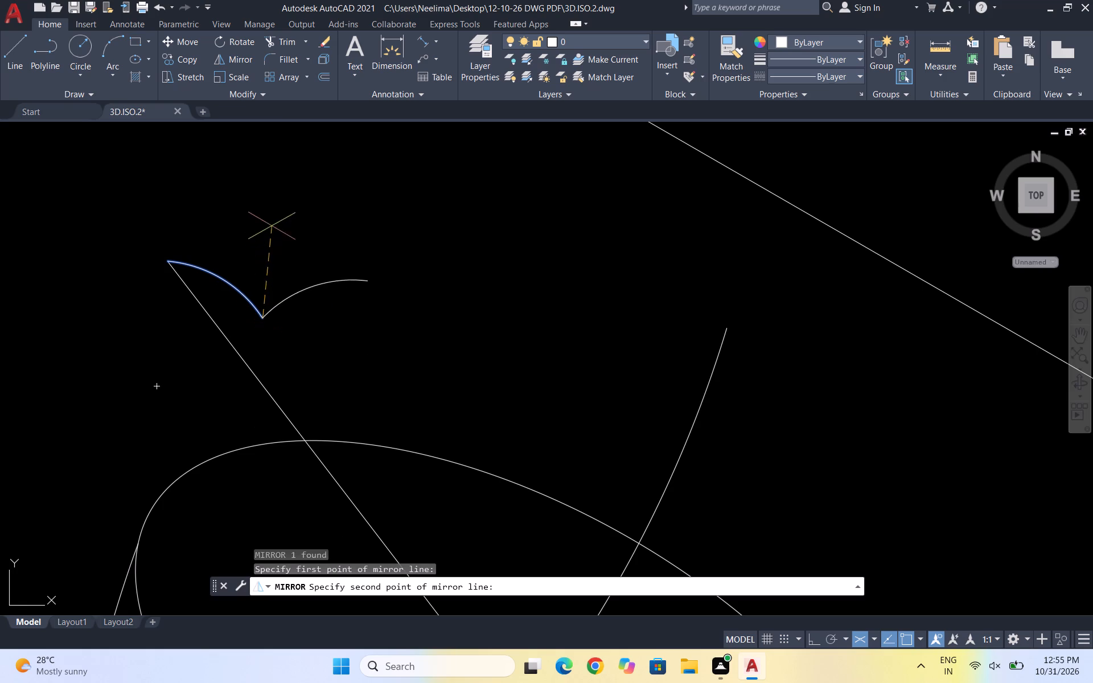
pyautogui.click(237, 236)
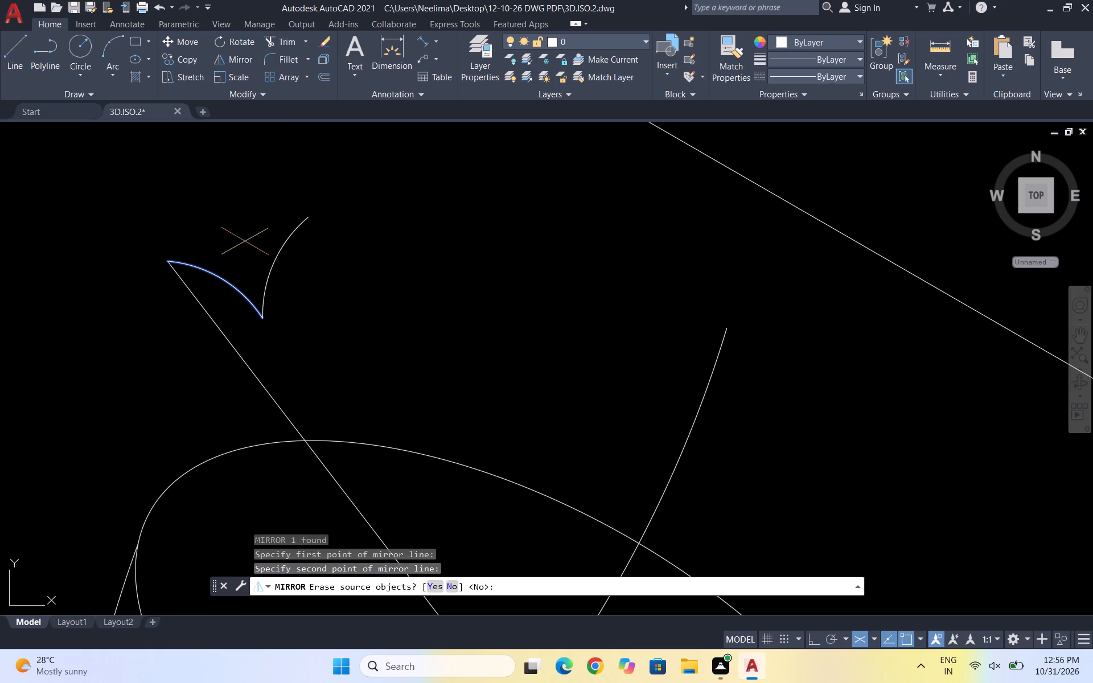
pyautogui.press('space')
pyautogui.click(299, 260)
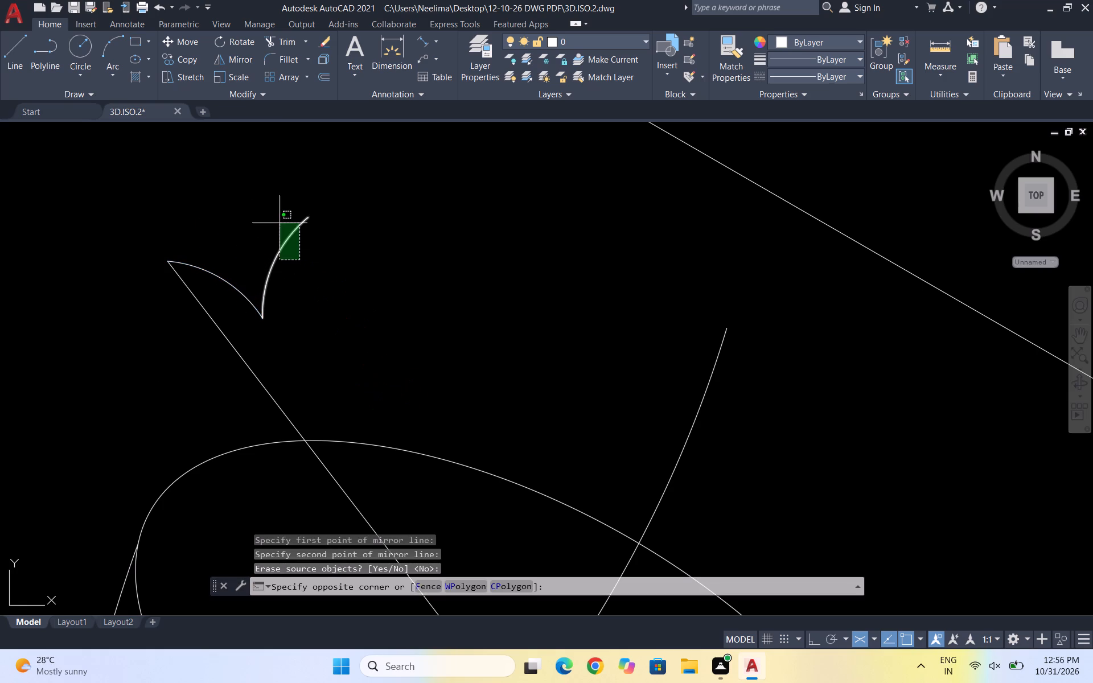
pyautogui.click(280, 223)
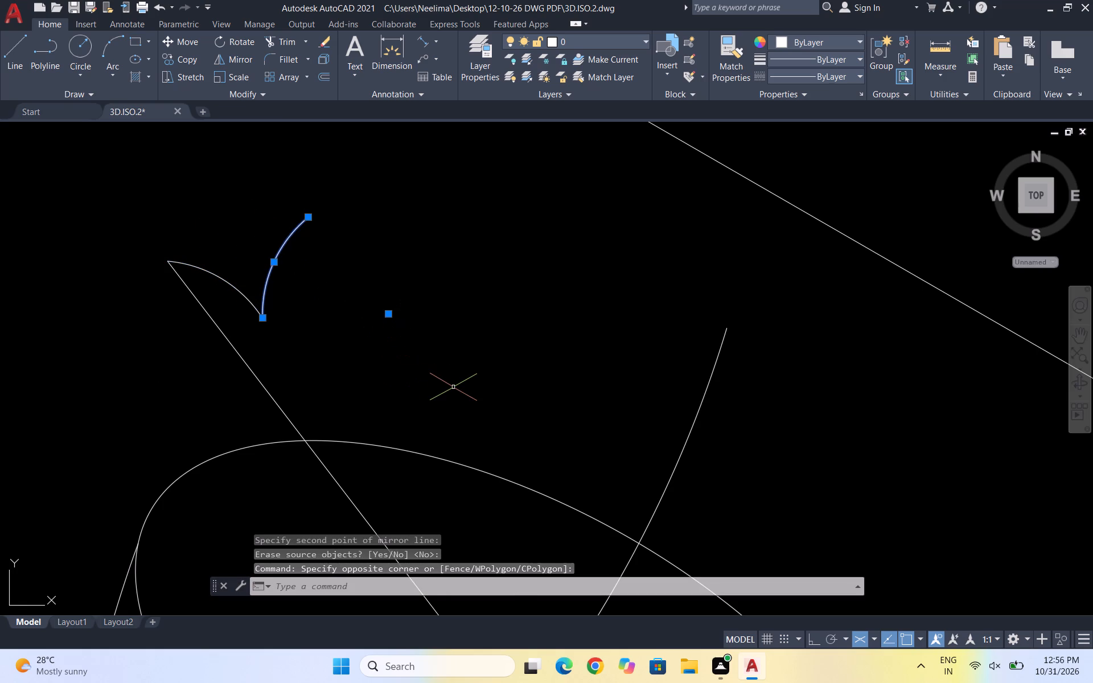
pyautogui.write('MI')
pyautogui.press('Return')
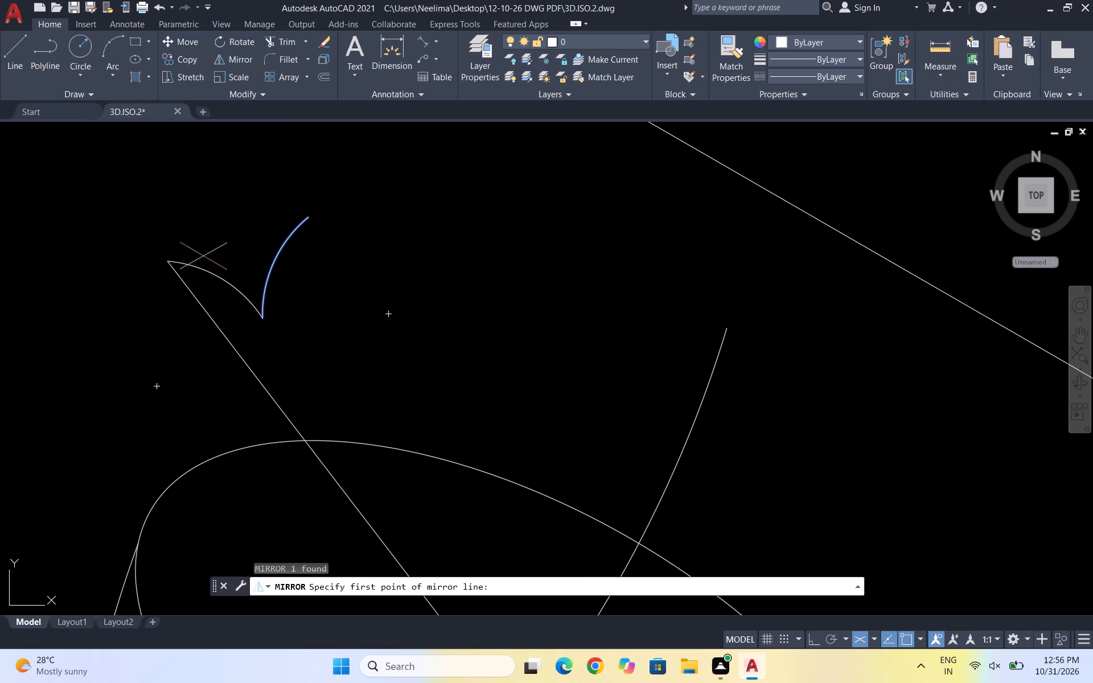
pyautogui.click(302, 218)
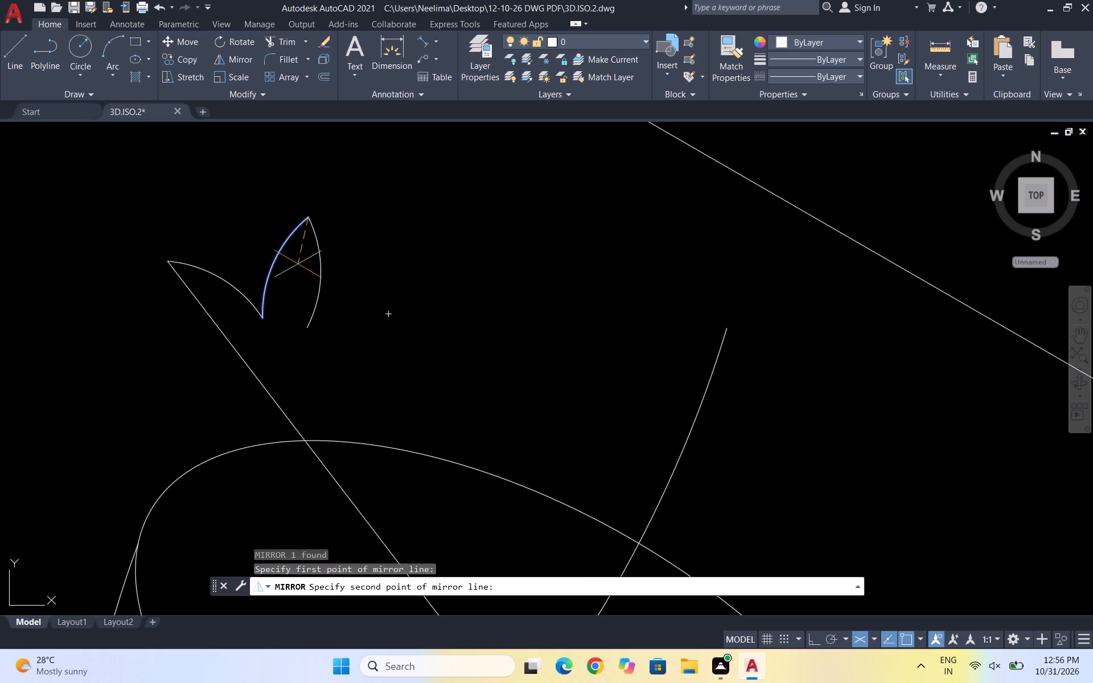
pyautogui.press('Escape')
# Copy the pair of short arcs three times end to end, rising to the right, as a scalloped upper edge.
pyautogui.click(309, 271)
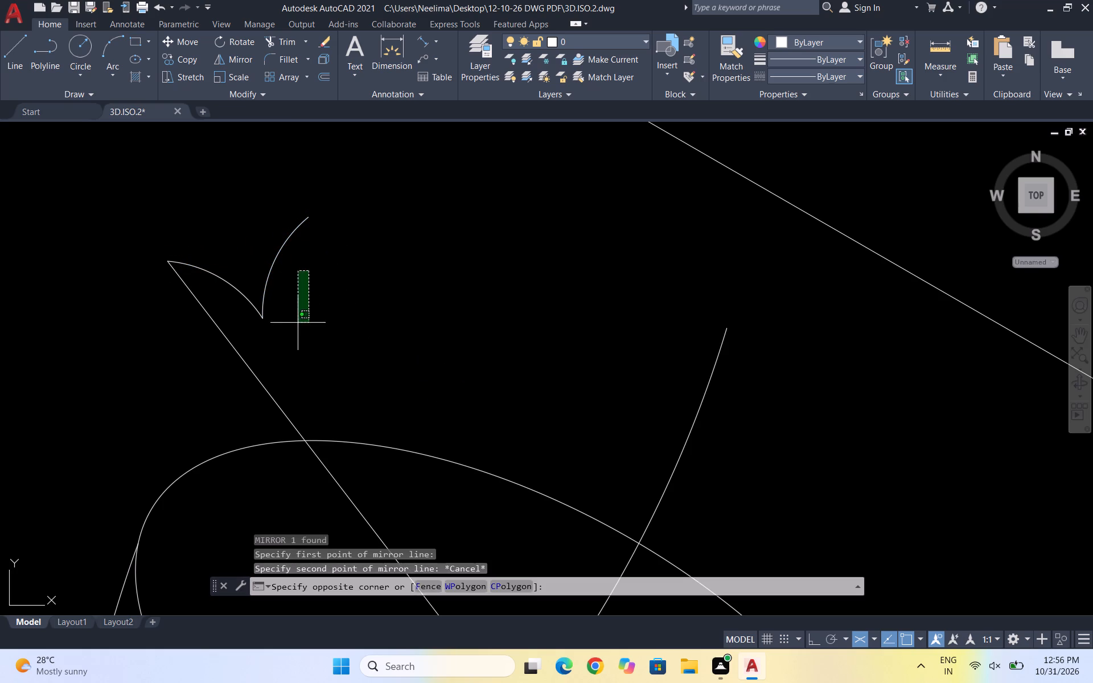
pyautogui.moveTo(299, 316); pyautogui.dragTo(288, 301)
pyautogui.moveTo(326, 316); pyautogui.dragTo(295, 283)
pyautogui.click(246, 251)
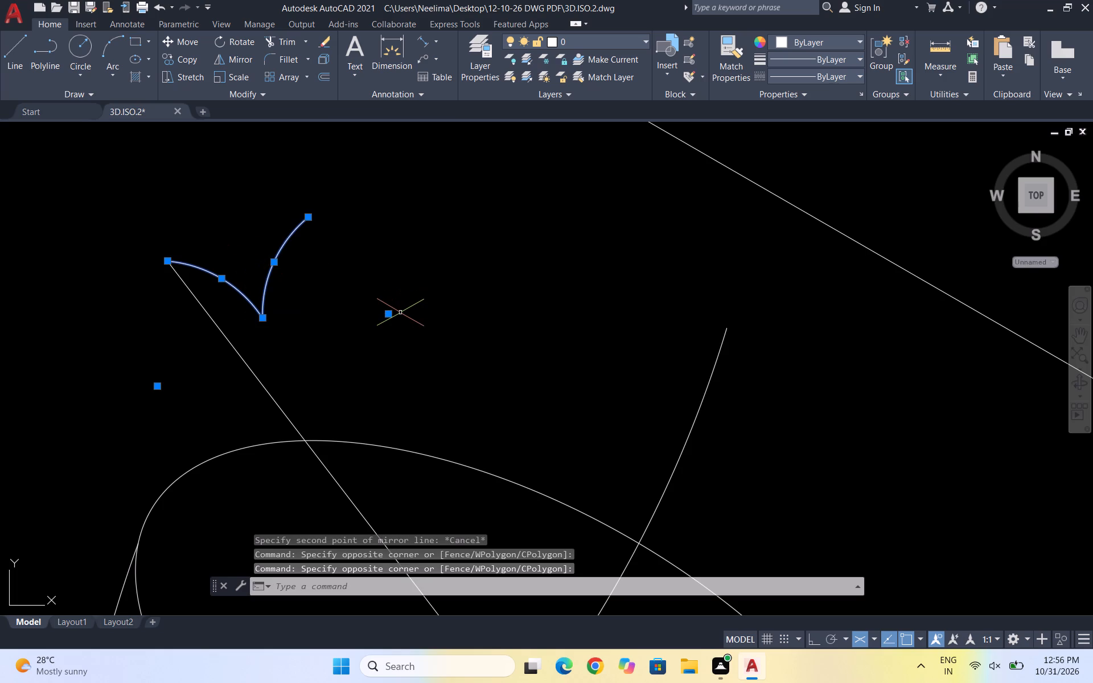
pyautogui.write('CO')
pyautogui.press('Return')
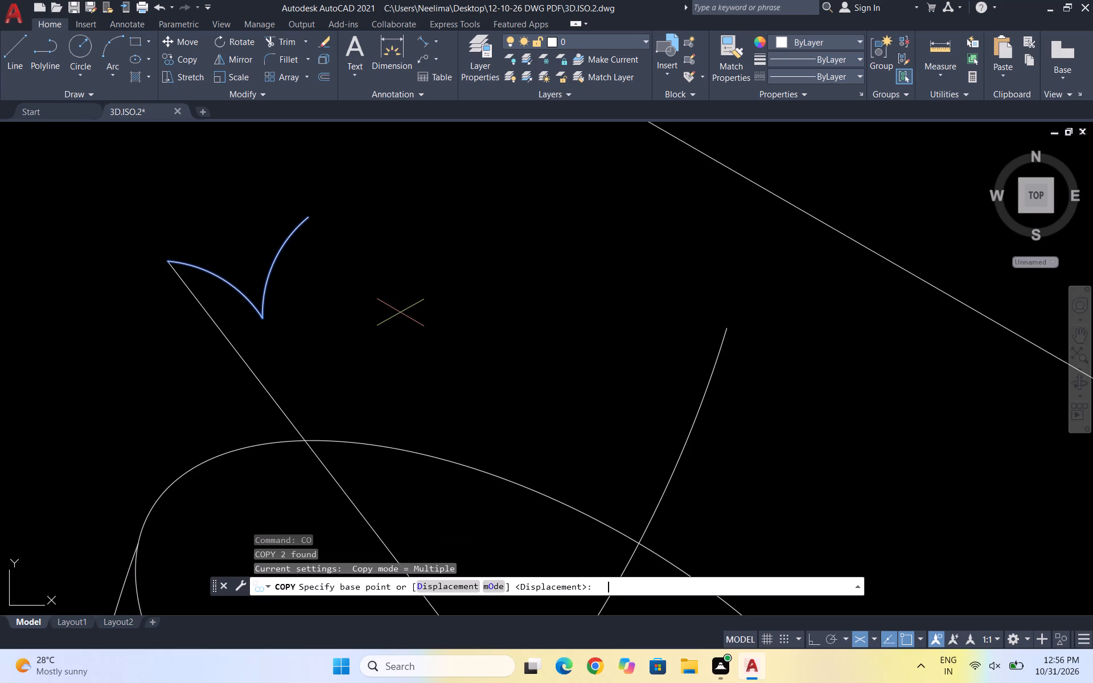
pyautogui.click(168, 260)
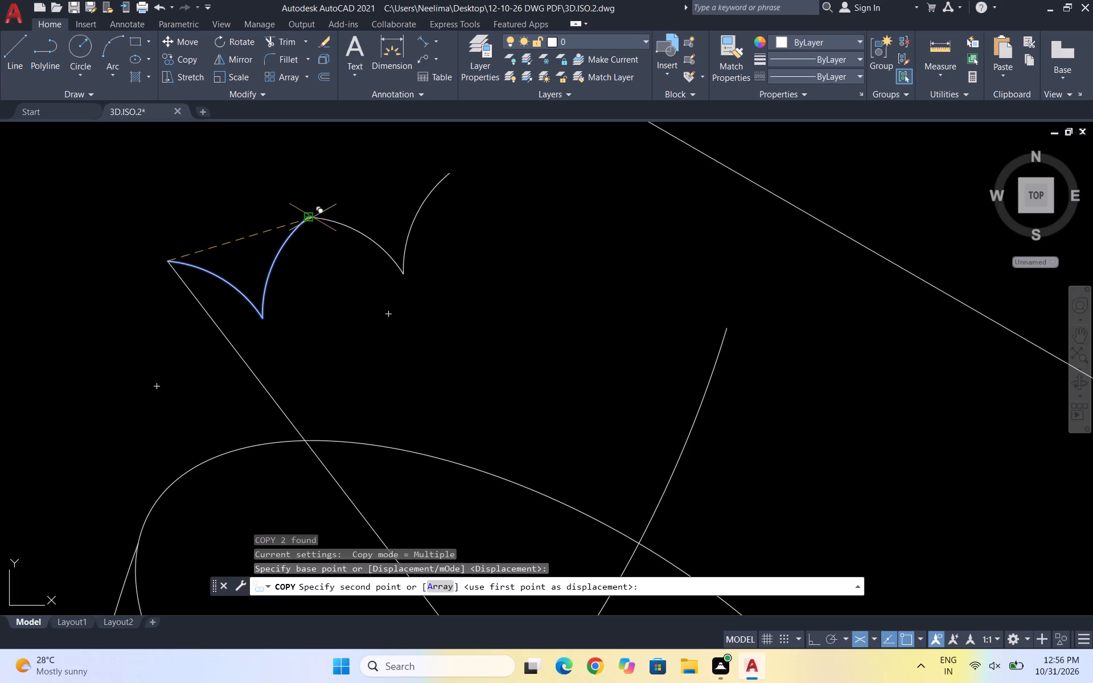
pyautogui.click(312, 217)
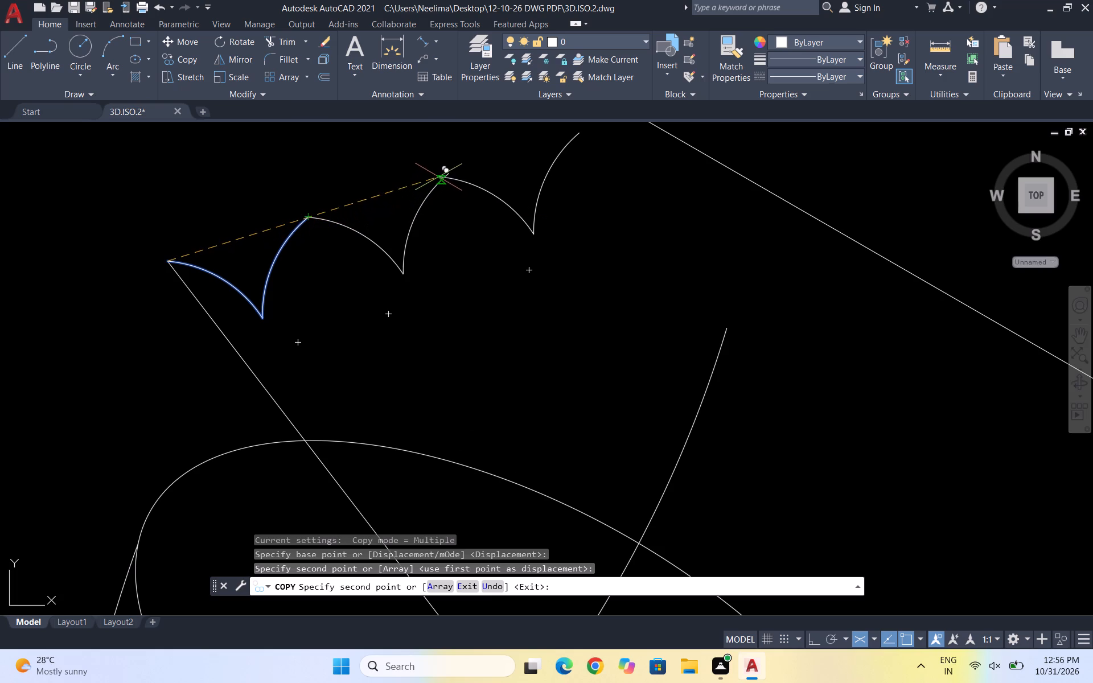
pyautogui.click(449, 171)
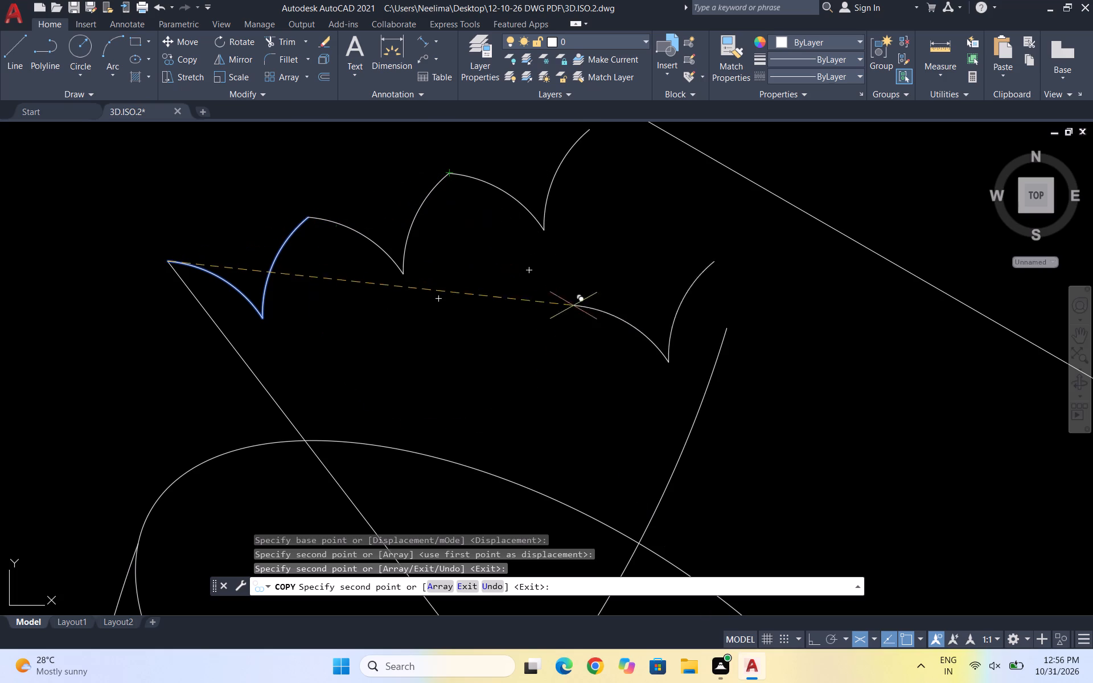
pyautogui.scroll(-2, 456, 295)
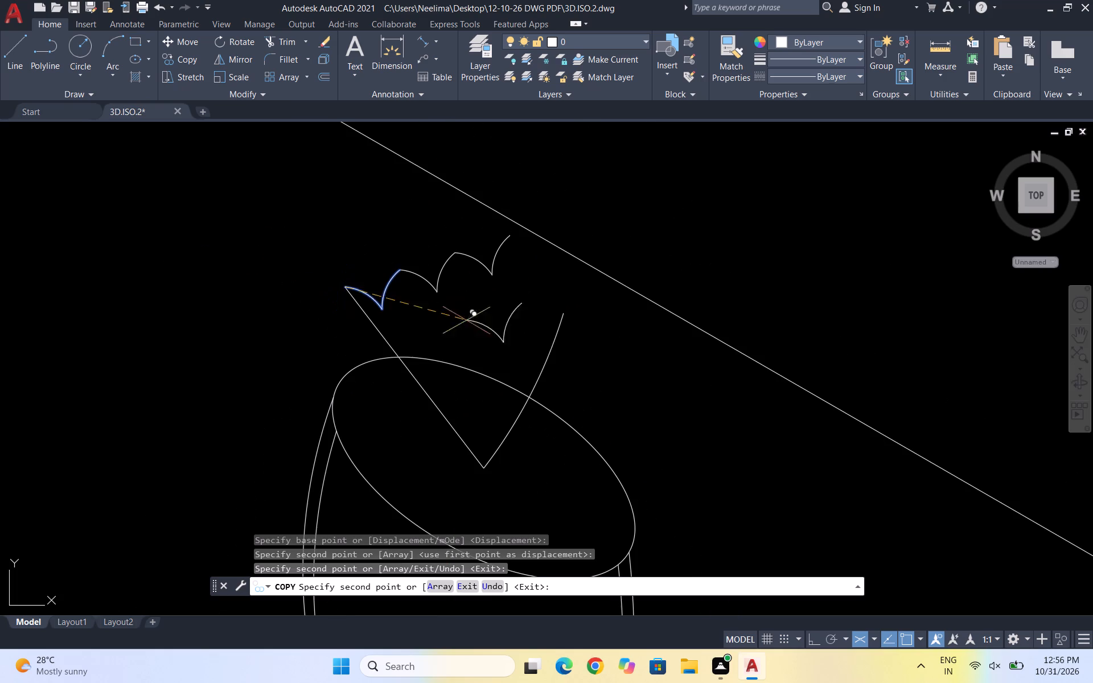
pyautogui.click(512, 233)
pyautogui.press('Escape')
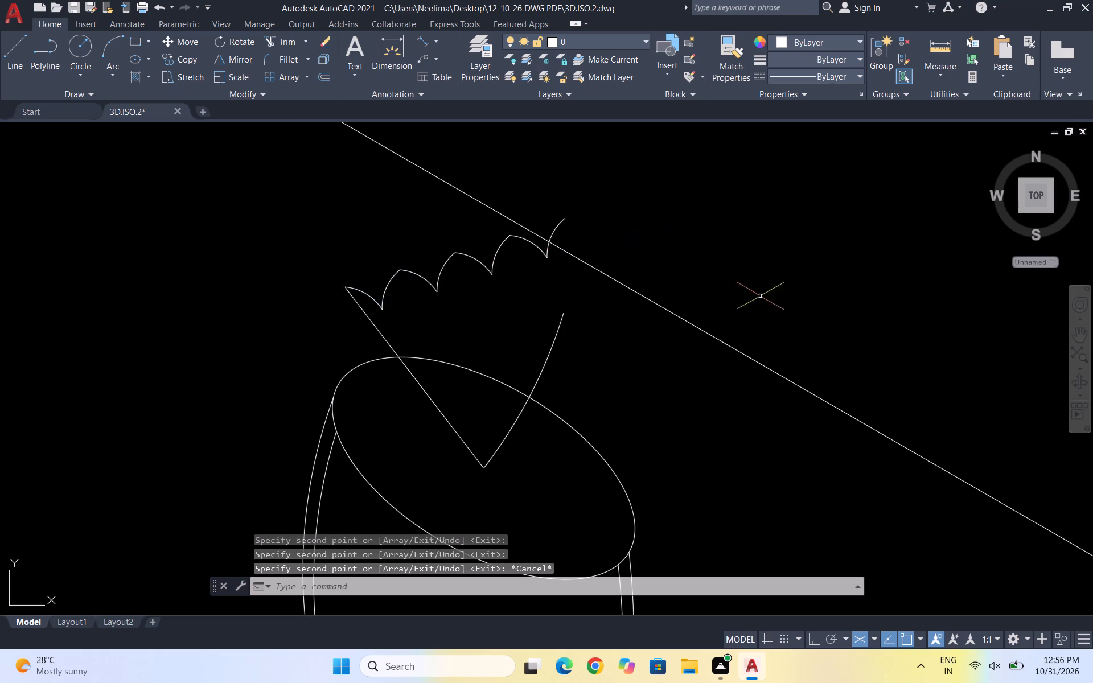
pyautogui.press('Escape')
pyautogui.press('Escape')
# Extend the curved right-hand stem upward twice, first to the long diagonal line and on past it.
pyautogui.write('EX')
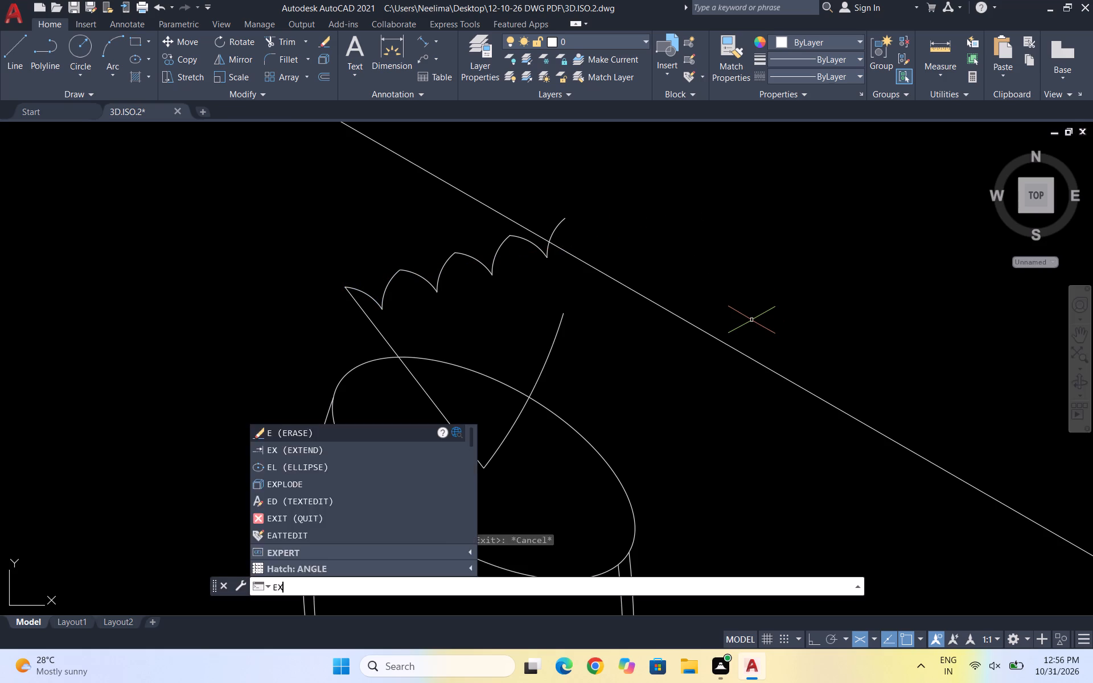
pyautogui.press('Return')
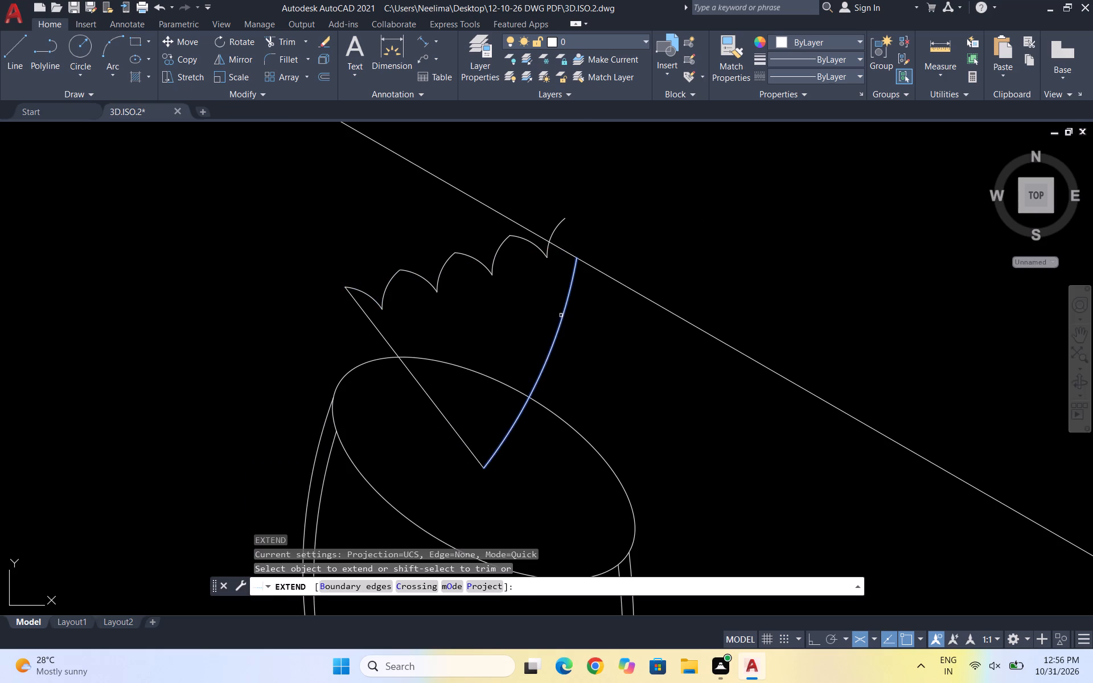
pyautogui.click(561, 315)
pyautogui.scroll(2, 566, 230)
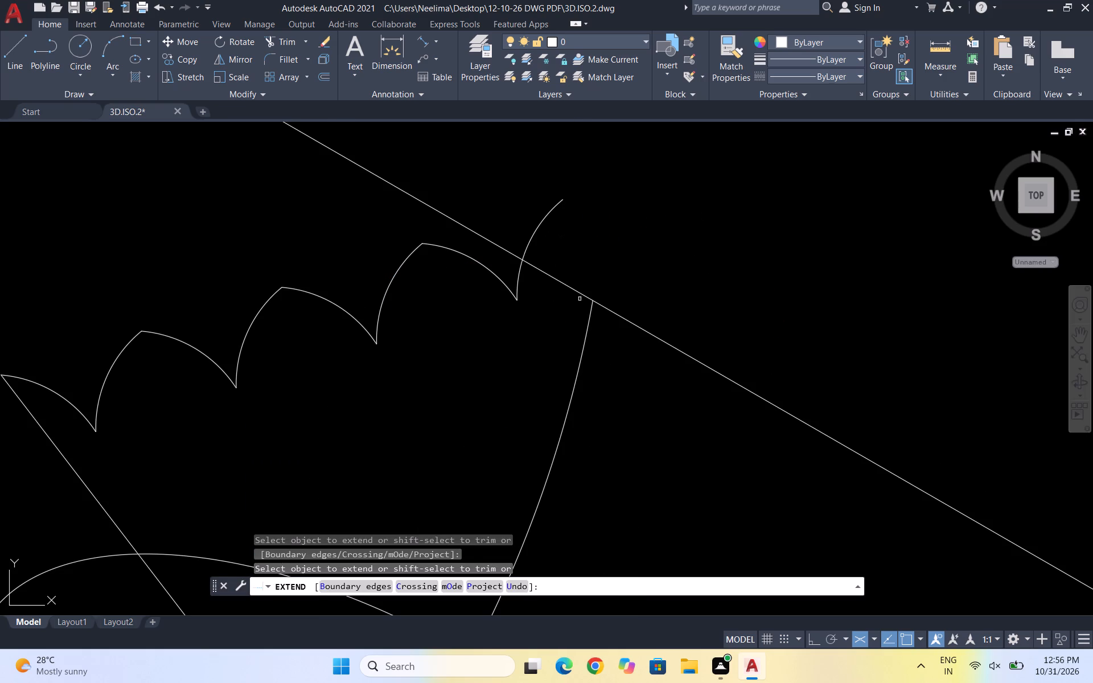
pyautogui.click(586, 343)
pyautogui.scroll(-4, 612, 339)
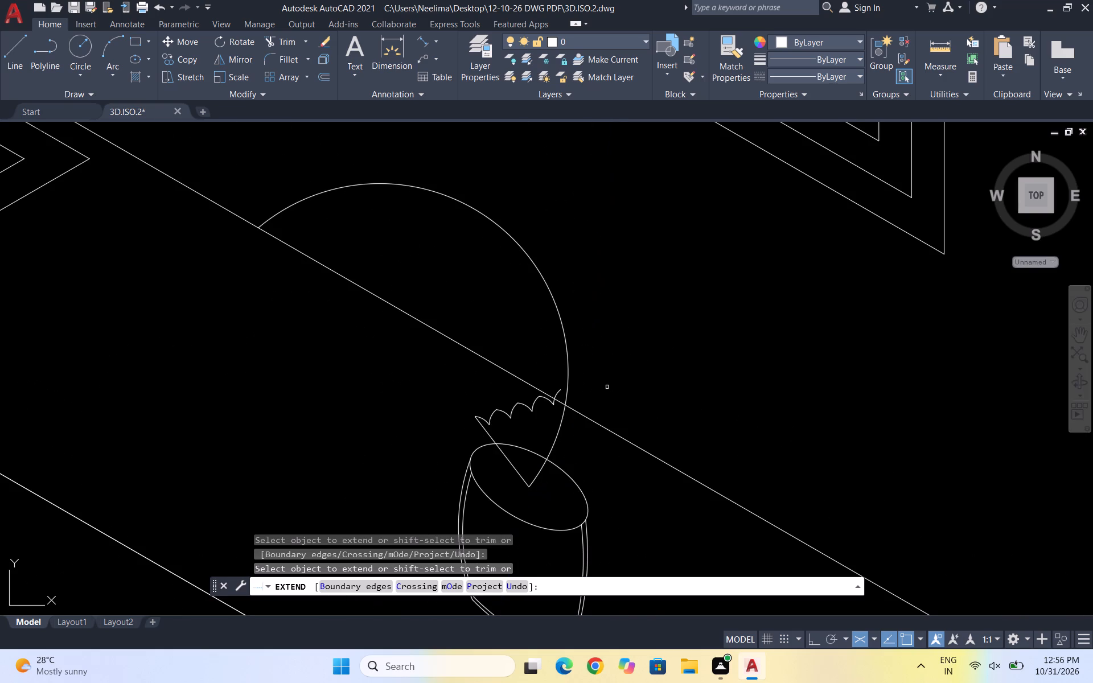
pyautogui.press('Escape')
pyautogui.press('Escape')
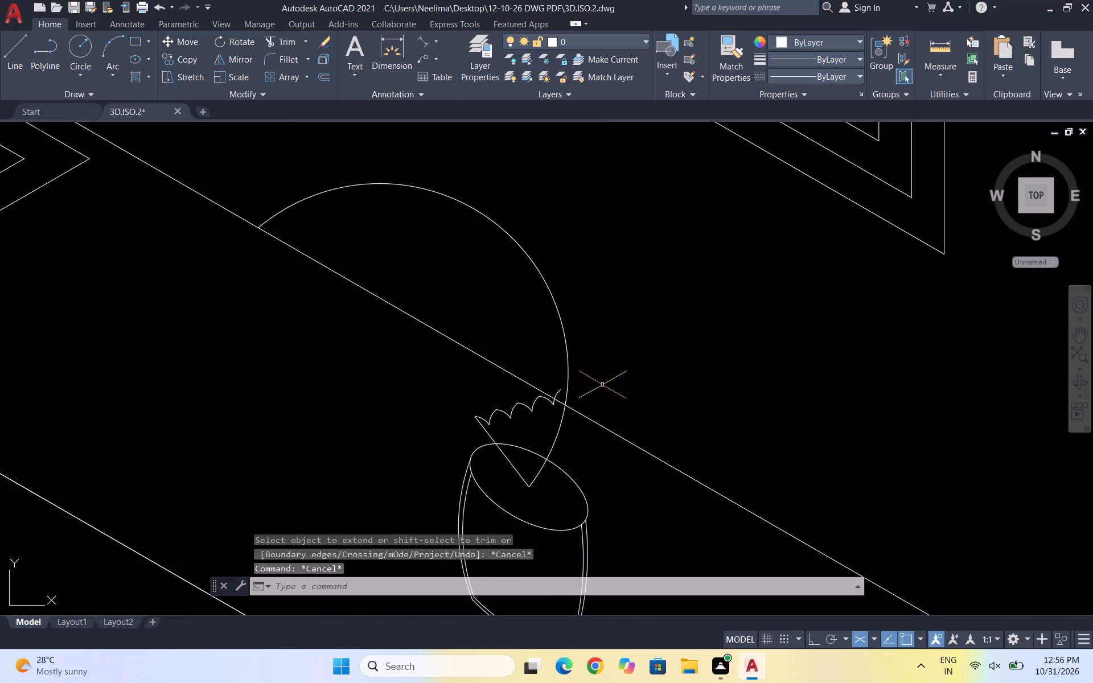
# Copy the descending arc of the last scallop from its upper end to the free end of the scalloped chain.
pyautogui.scroll(2, 577, 405)
pyautogui.scroll(3, 479, 392)
pyautogui.click(558, 381)
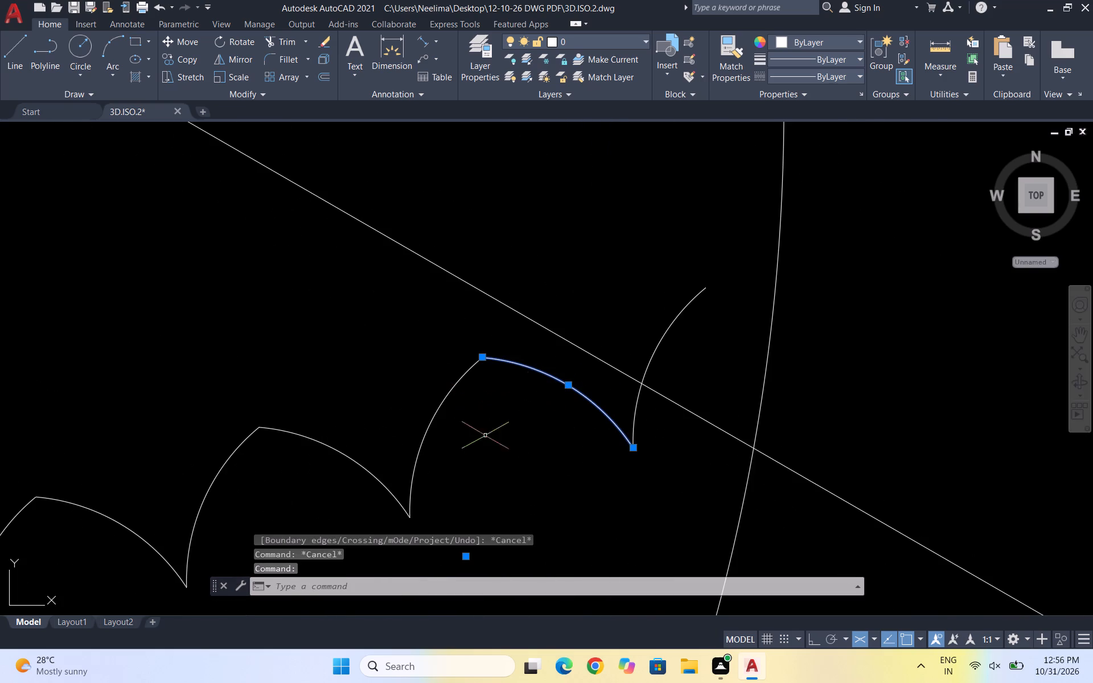
pyautogui.press('c')
pyautogui.press('o')
pyautogui.press('Return')
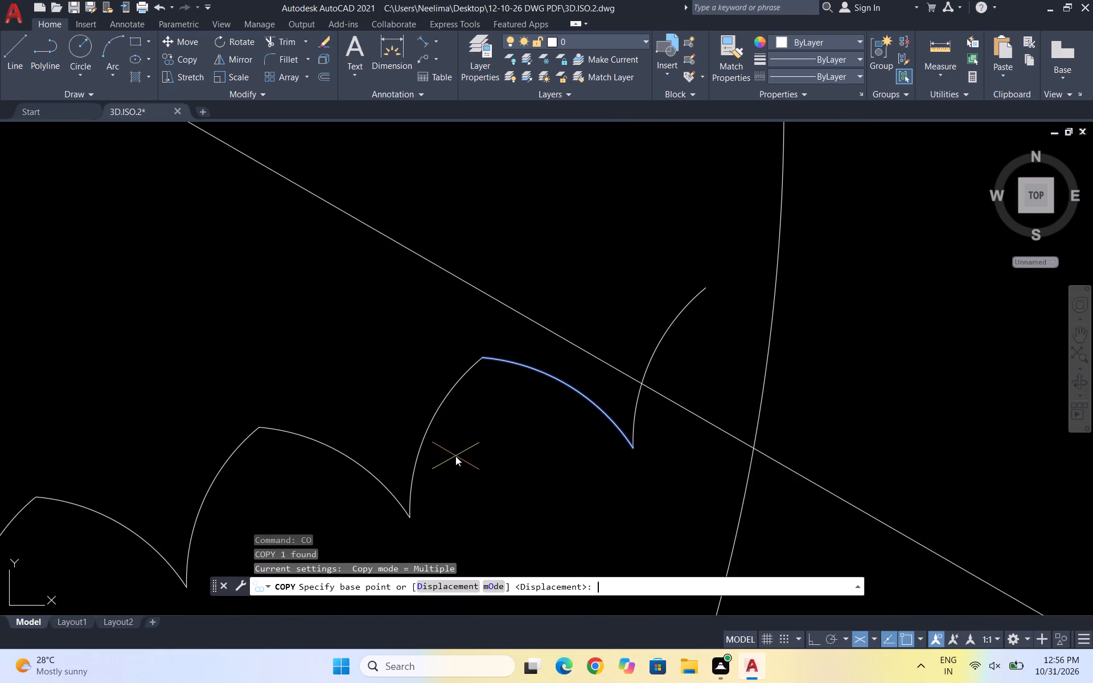
pyautogui.moveTo(484, 356); pyautogui.dragTo(491, 353)
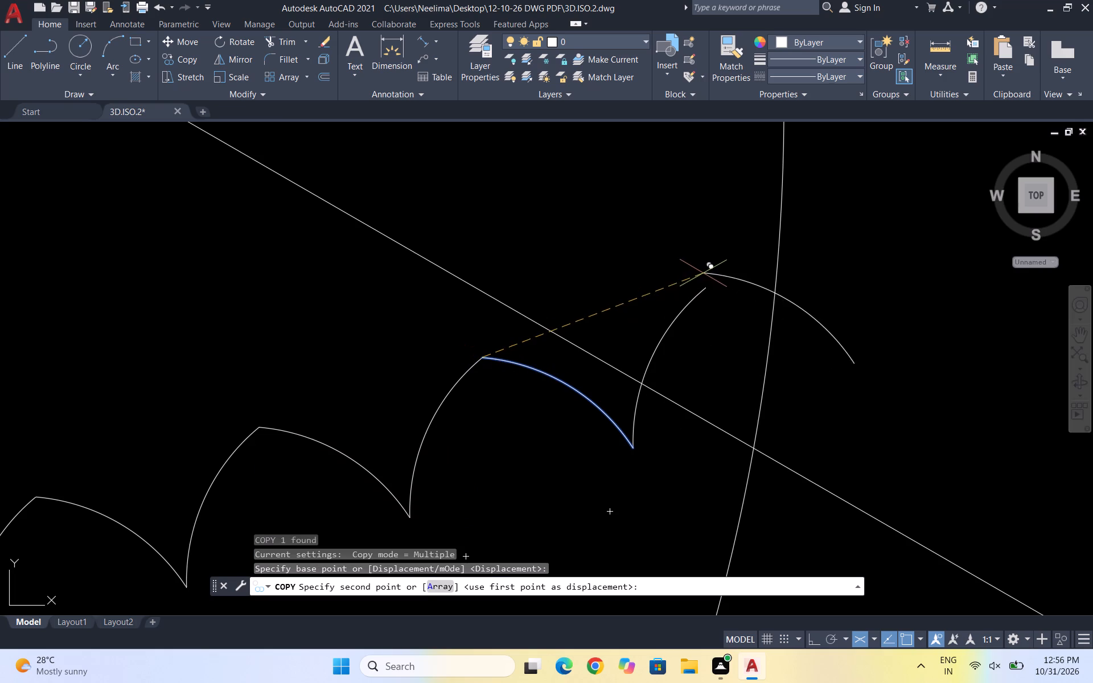
pyautogui.click(704, 291)
pyautogui.press('Escape')
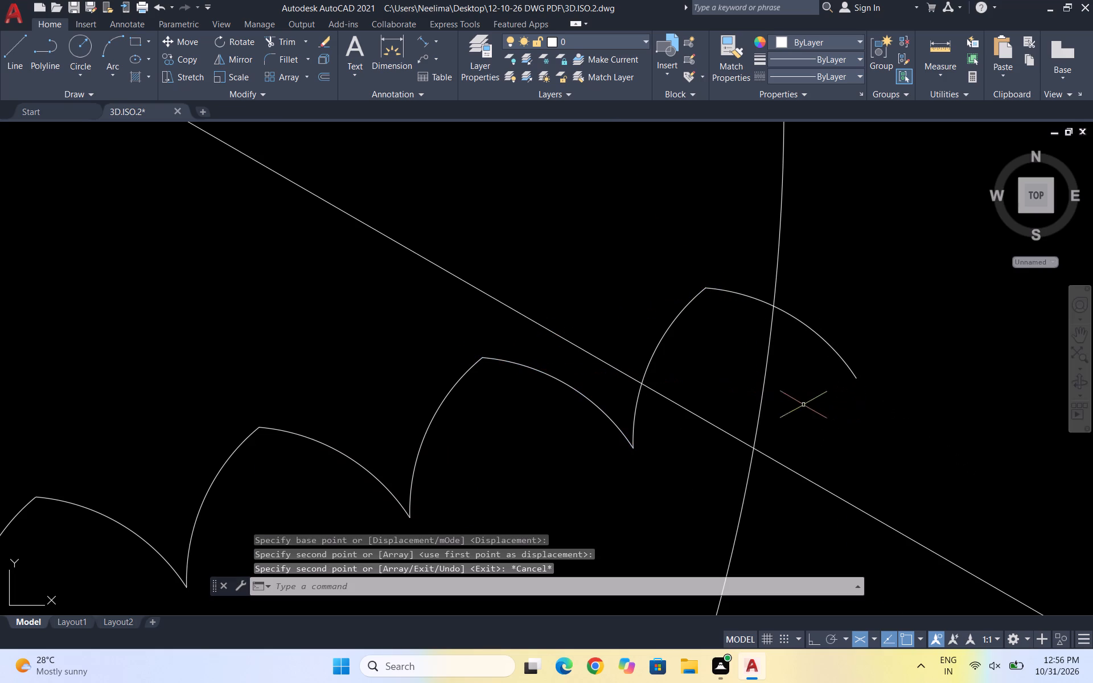
pyautogui.press('Escape')
# Trim the copied arc beyond the curved stem and the stem's excess above that arc, closing the leaf's upper right corner.
pyautogui.write('TR')
pyautogui.press('Return')
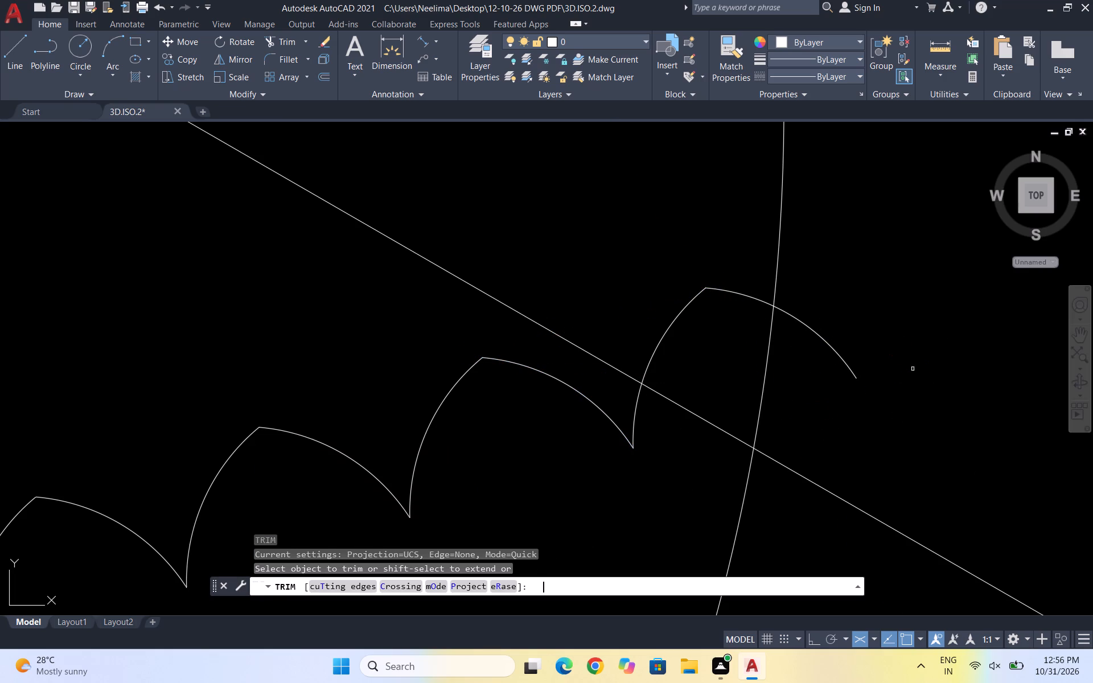
pyautogui.moveTo(827, 313); pyautogui.dragTo(815, 440)
pyautogui.moveTo(720, 225); pyautogui.dragTo(902, 268)
pyautogui.scroll(-3, 794, 292)
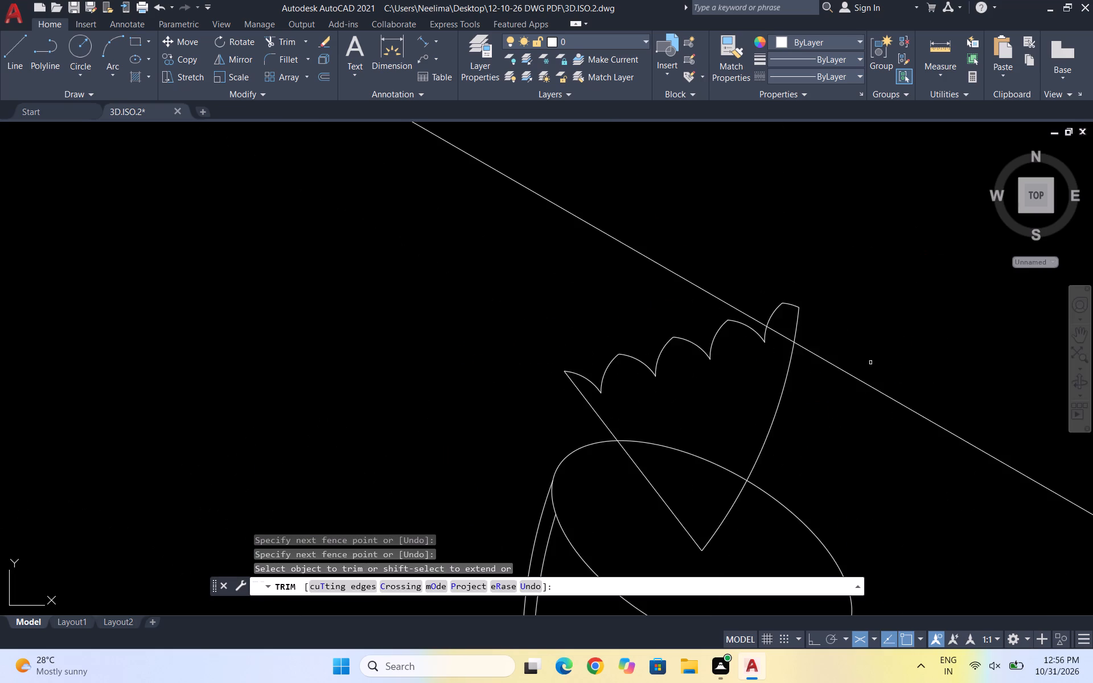
pyautogui.scroll(-2, 843, 399)
pyautogui.press('Escape')
# Move the whole scalloped leaf outline by its bottom point slightly down and left within the elliptical rim.
pyautogui.scroll(1, 862, 458)
pyautogui.scroll(3, 752, 466)
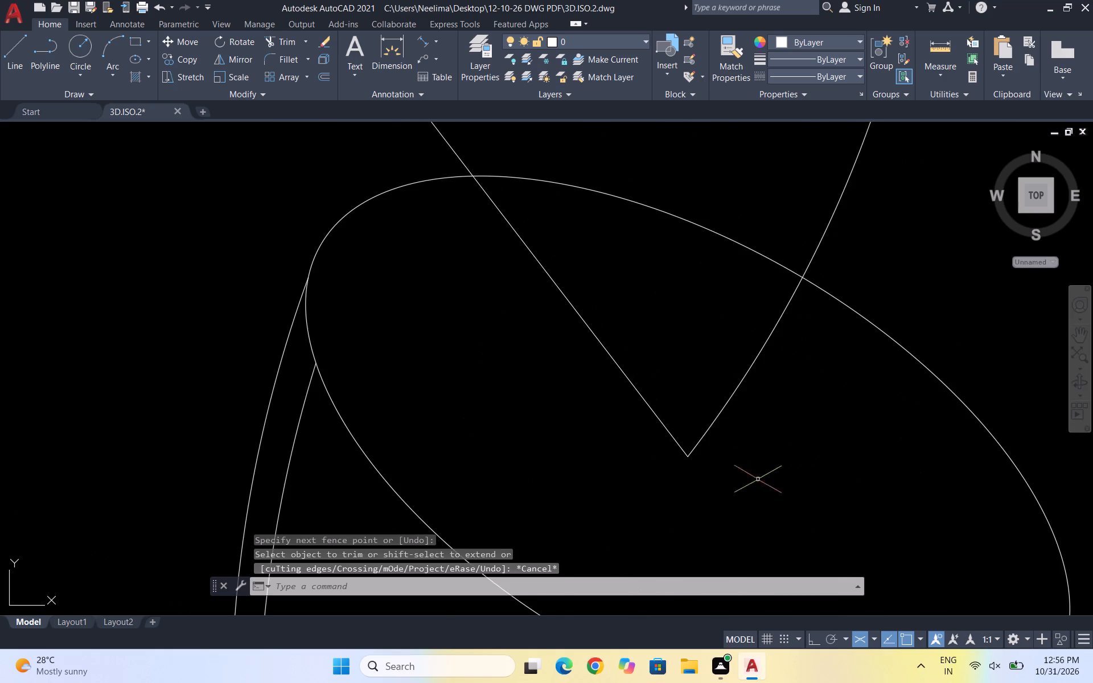
pyautogui.moveTo(758, 487); pyautogui.dragTo(624, 407)
pyautogui.click(591, 381)
pyautogui.scroll(-3, 611, 407)
pyautogui.scroll(3, 679, 285)
pyautogui.scroll(2, 750, 265)
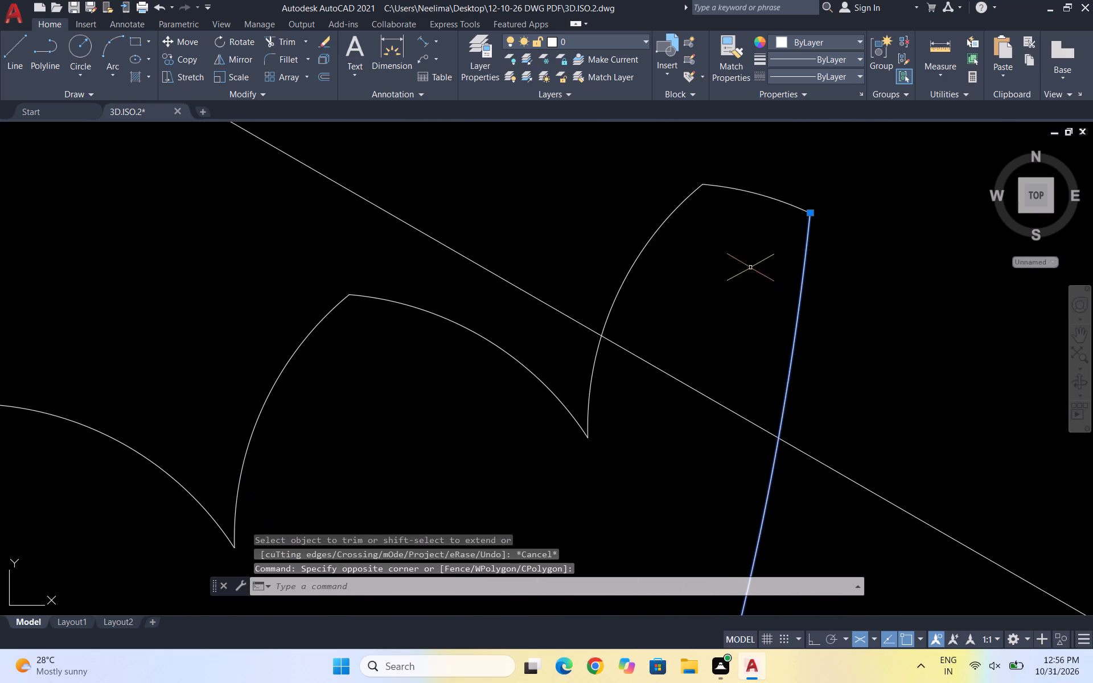
pyautogui.moveTo(750, 268); pyautogui.dragTo(658, 197)
pyautogui.click(646, 181)
pyautogui.scroll(-2, 821, 413)
pyautogui.moveTo(714, 460); pyautogui.dragTo(601, 407)
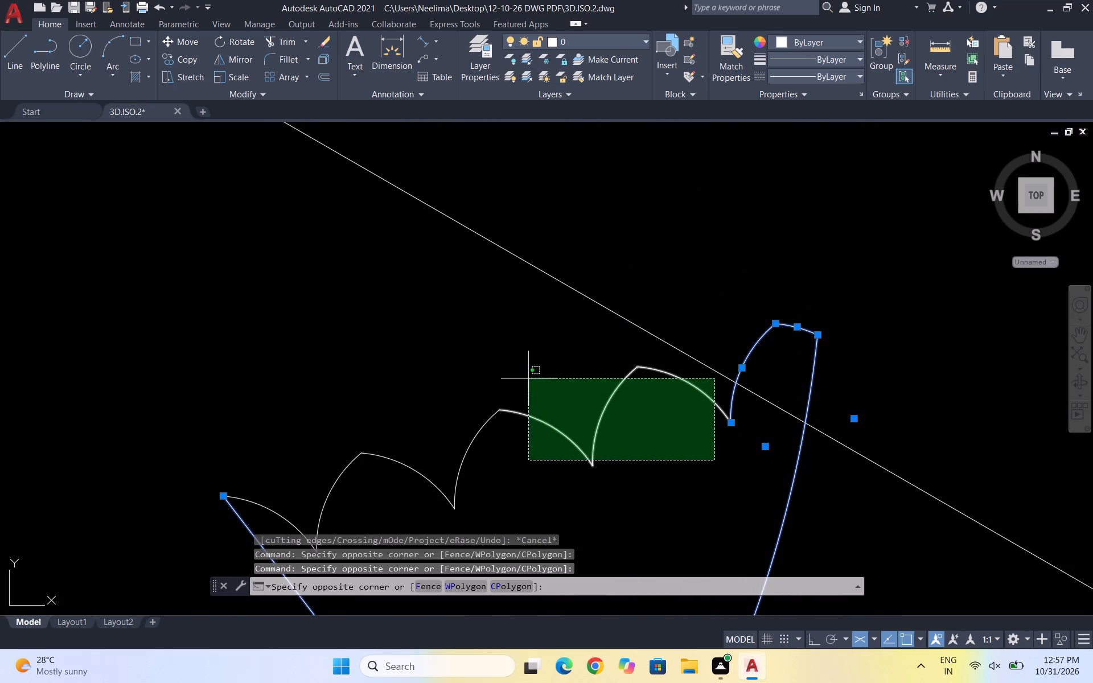
pyautogui.click(528, 378)
pyautogui.moveTo(490, 475); pyautogui.dragTo(359, 466)
pyautogui.moveTo(315, 451); pyautogui.dragTo(347, 437)
pyautogui.scroll(-2, 511, 390)
pyautogui.scroll(1, 428, 483)
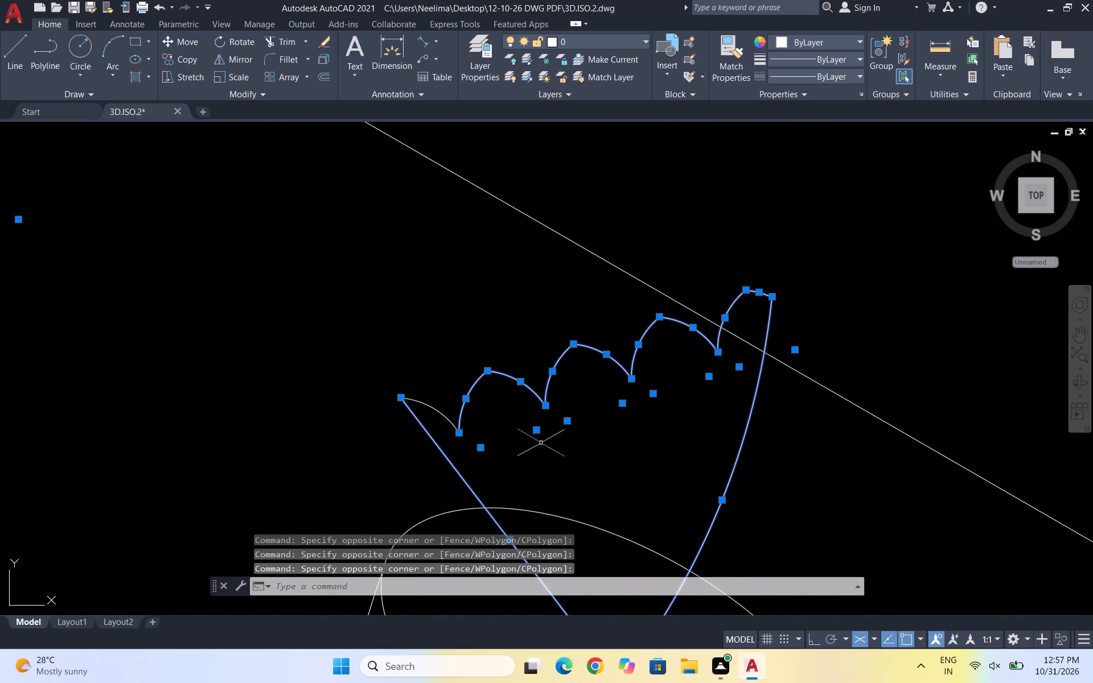
pyautogui.moveTo(540, 442); pyautogui.dragTo(423, 408)
pyautogui.click(379, 371)
pyautogui.scroll(-2, 359, 373)
pyautogui.press('m')
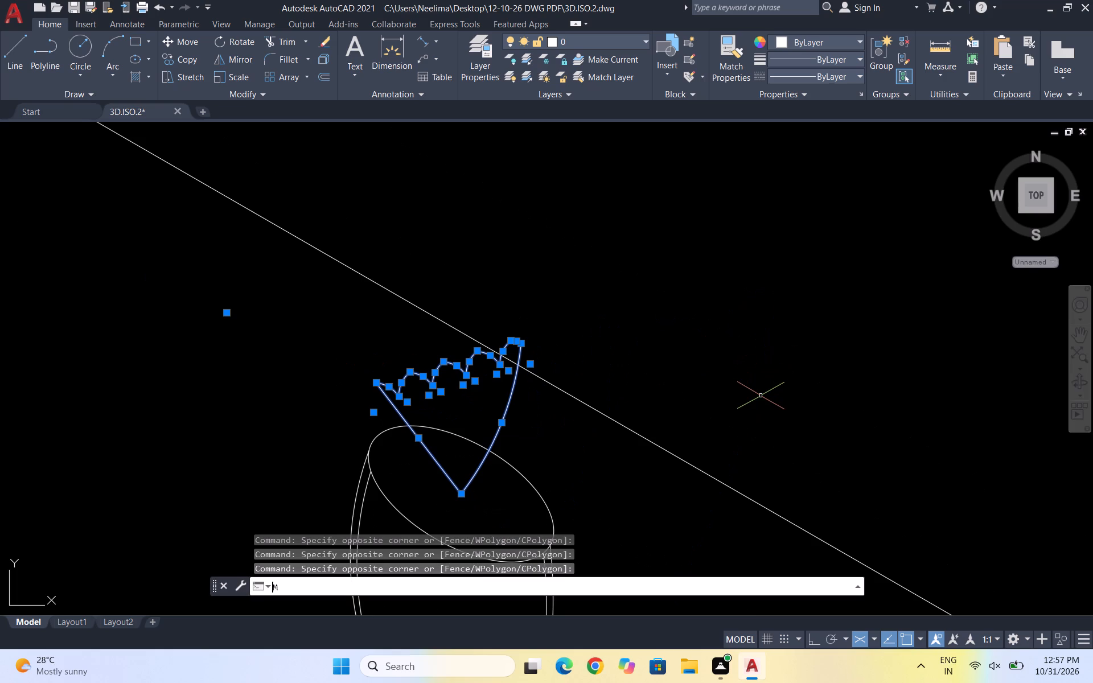
pyautogui.press('Return')
pyautogui.click(462, 490)
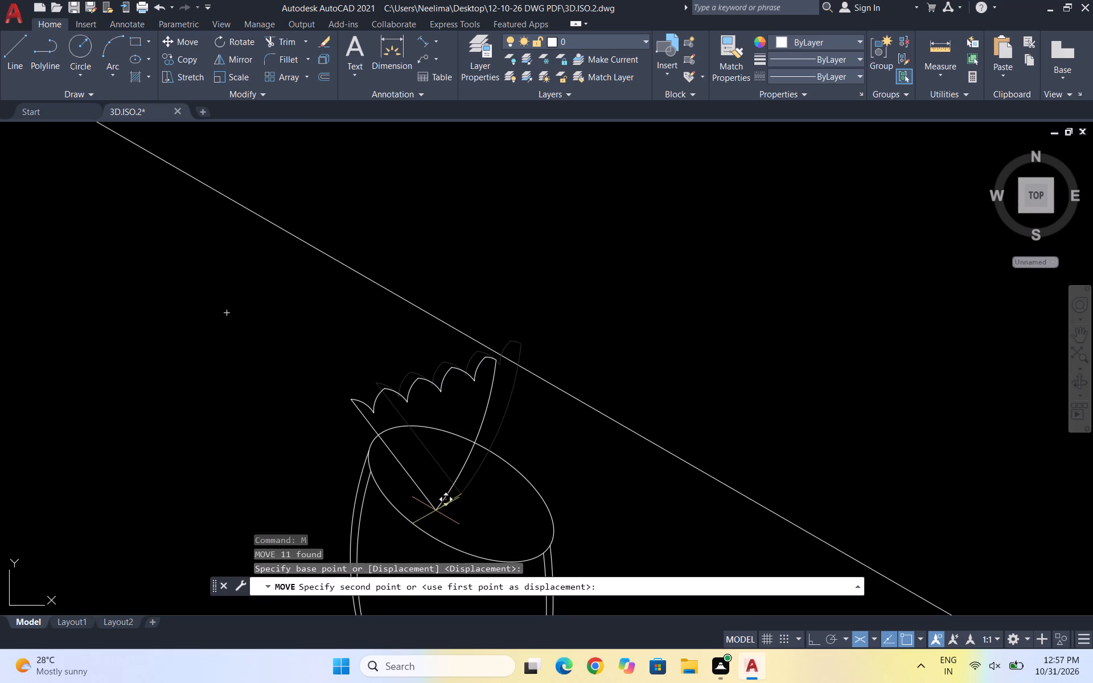
pyautogui.click(437, 508)
pyautogui.press('Escape')
pyautogui.press('Escape')
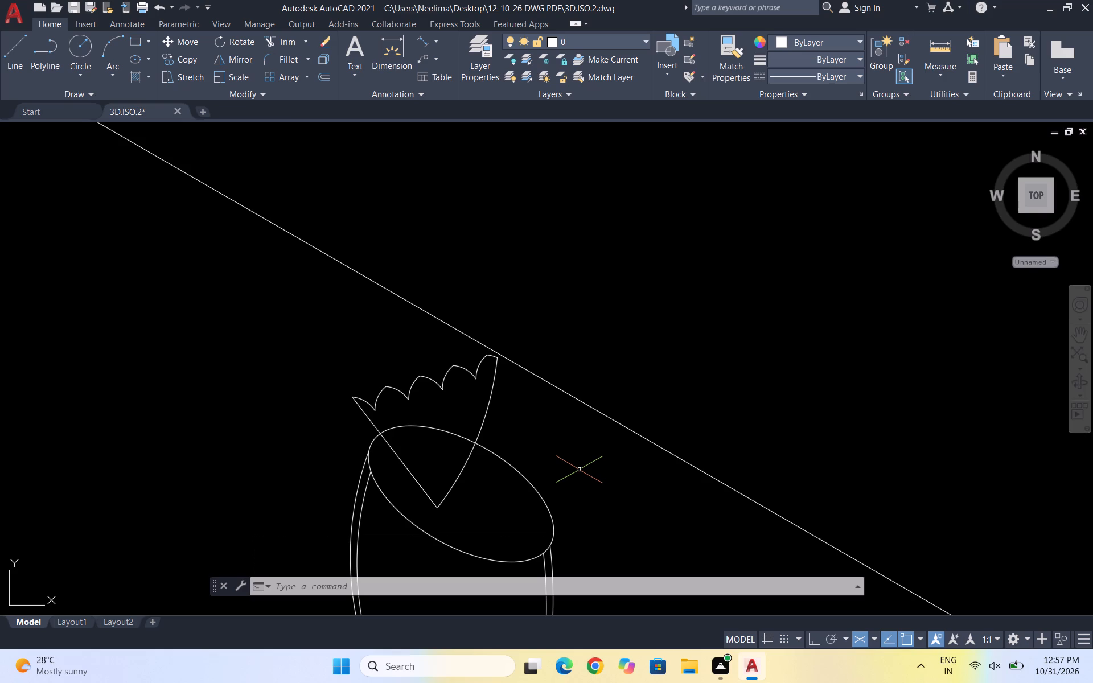
pyautogui.press('Escape')
pyautogui.press('Escape')
pyautogui.press('Escape')
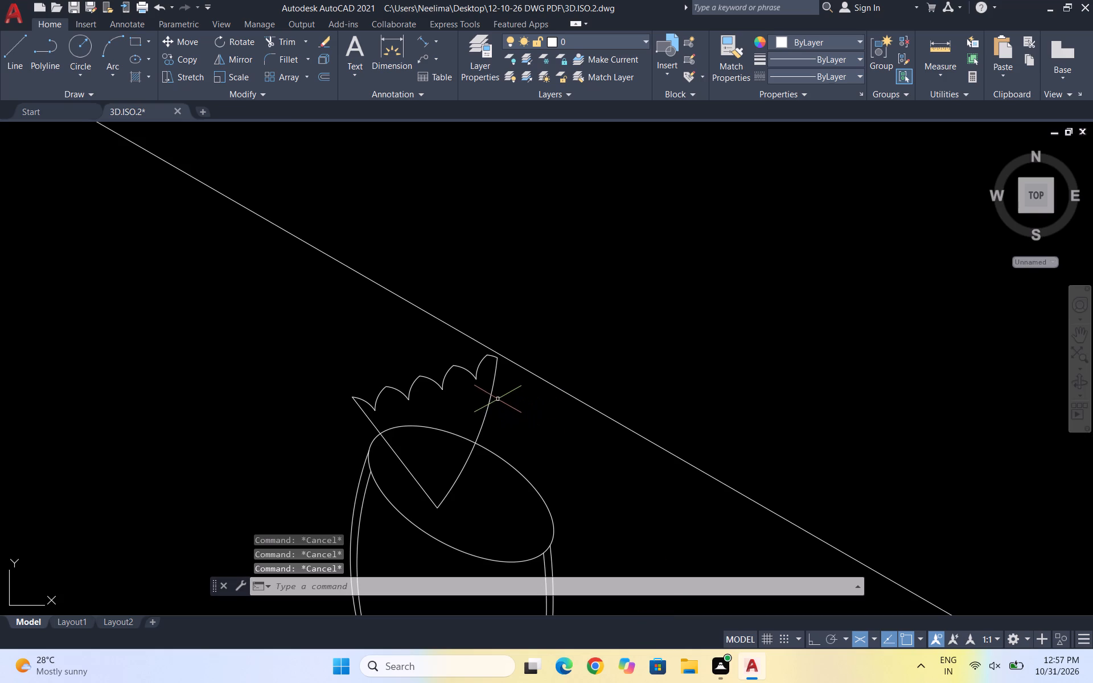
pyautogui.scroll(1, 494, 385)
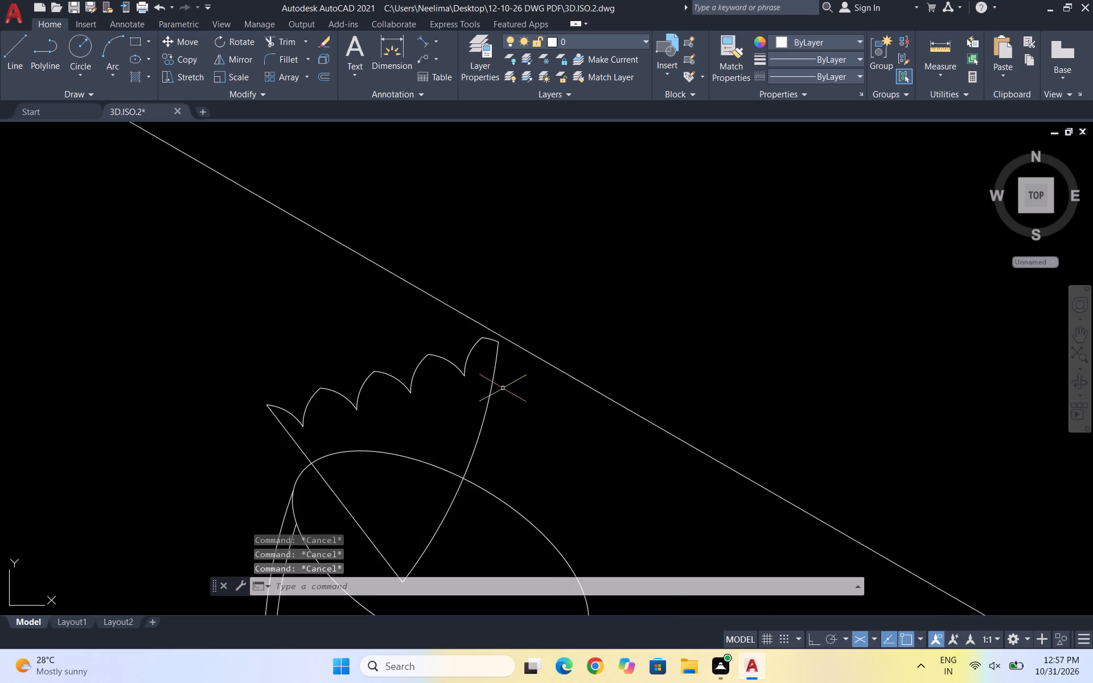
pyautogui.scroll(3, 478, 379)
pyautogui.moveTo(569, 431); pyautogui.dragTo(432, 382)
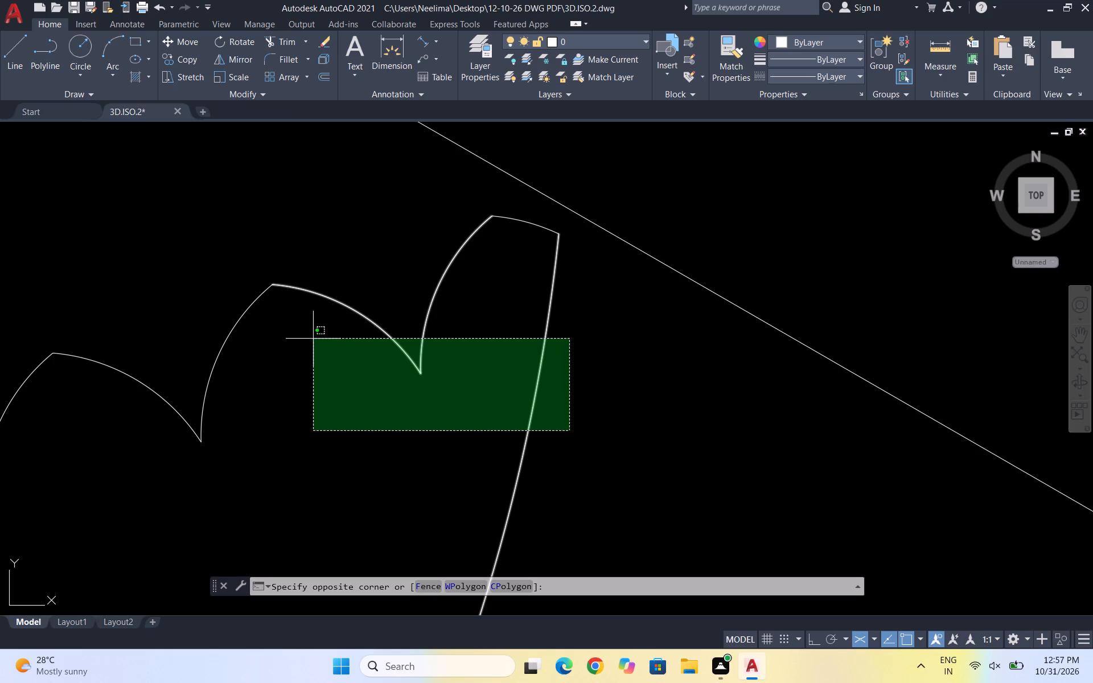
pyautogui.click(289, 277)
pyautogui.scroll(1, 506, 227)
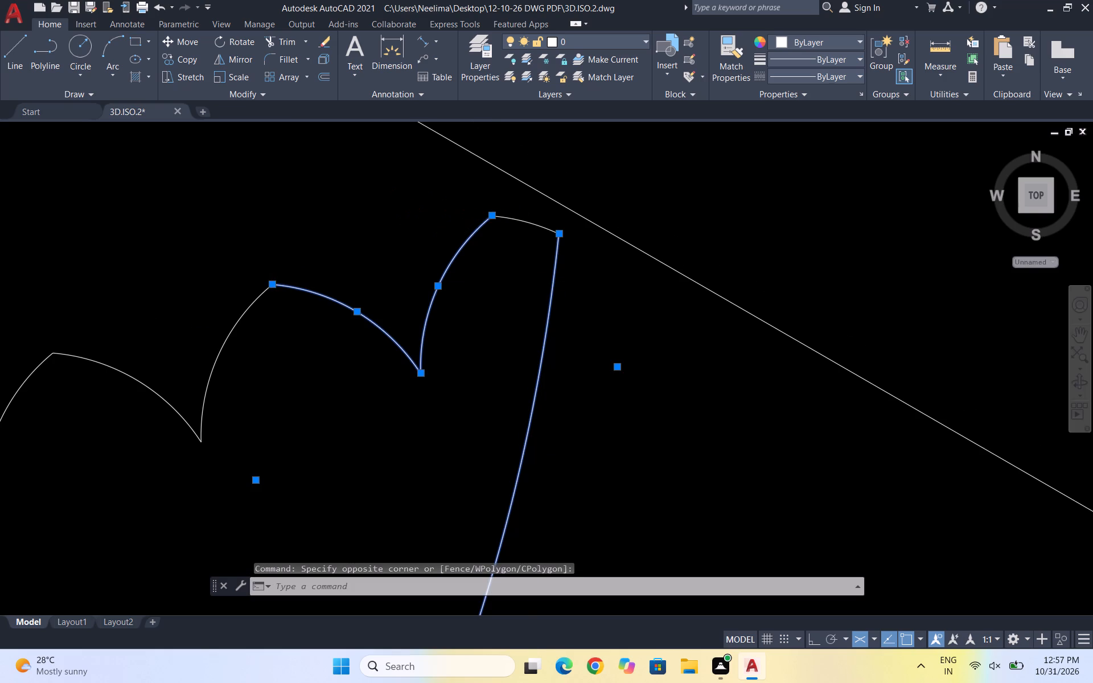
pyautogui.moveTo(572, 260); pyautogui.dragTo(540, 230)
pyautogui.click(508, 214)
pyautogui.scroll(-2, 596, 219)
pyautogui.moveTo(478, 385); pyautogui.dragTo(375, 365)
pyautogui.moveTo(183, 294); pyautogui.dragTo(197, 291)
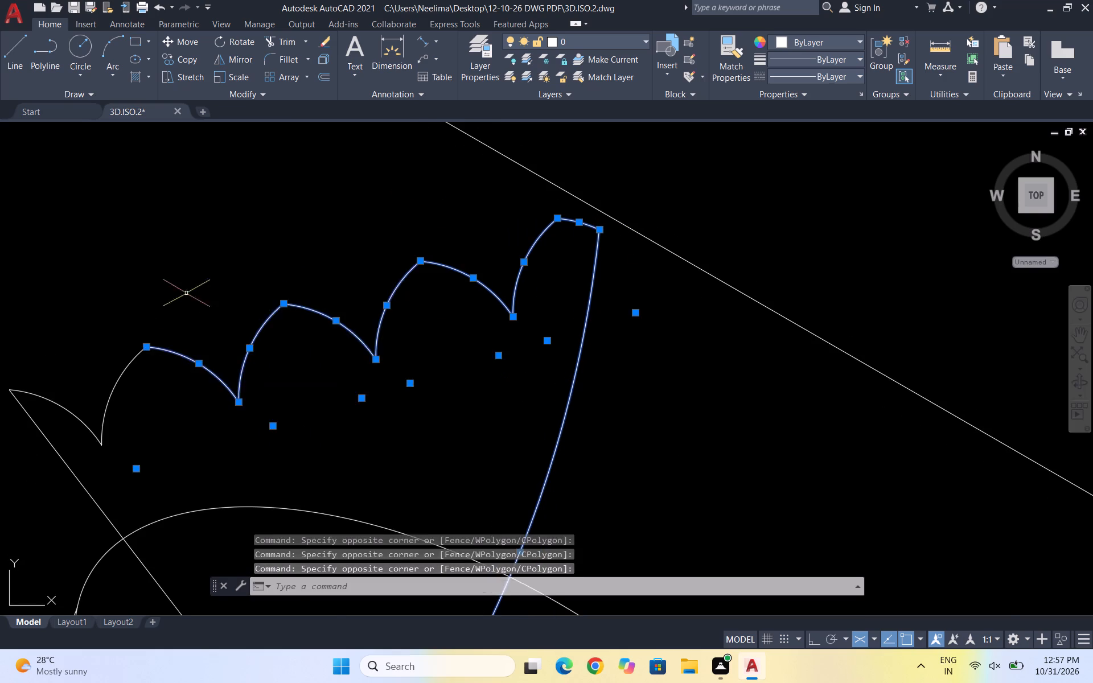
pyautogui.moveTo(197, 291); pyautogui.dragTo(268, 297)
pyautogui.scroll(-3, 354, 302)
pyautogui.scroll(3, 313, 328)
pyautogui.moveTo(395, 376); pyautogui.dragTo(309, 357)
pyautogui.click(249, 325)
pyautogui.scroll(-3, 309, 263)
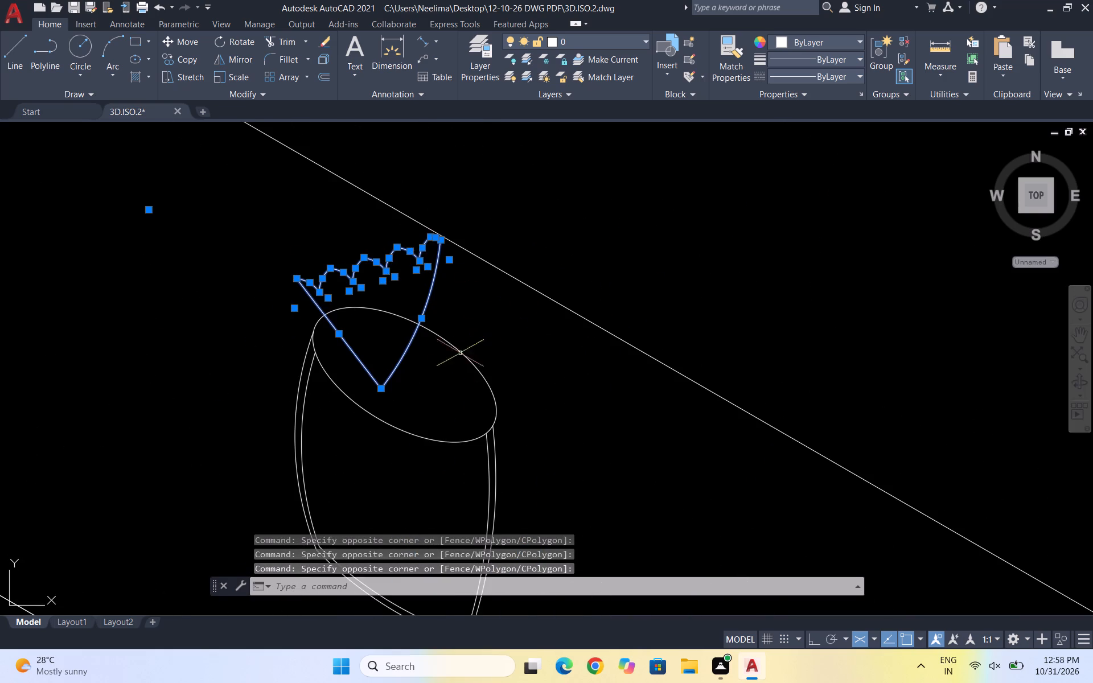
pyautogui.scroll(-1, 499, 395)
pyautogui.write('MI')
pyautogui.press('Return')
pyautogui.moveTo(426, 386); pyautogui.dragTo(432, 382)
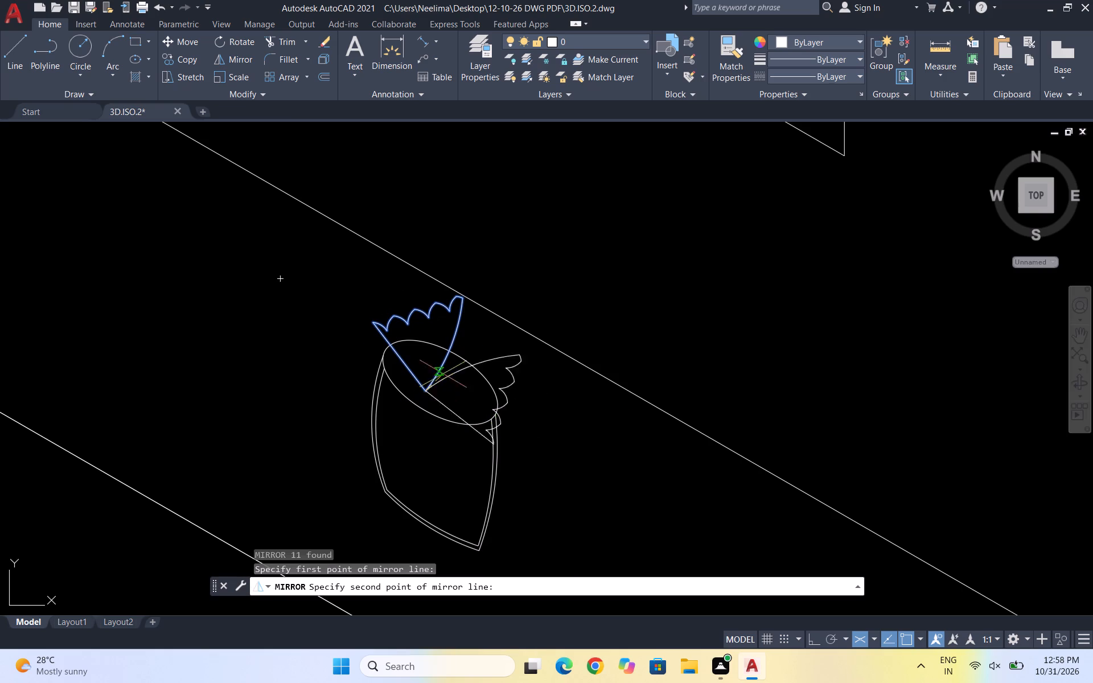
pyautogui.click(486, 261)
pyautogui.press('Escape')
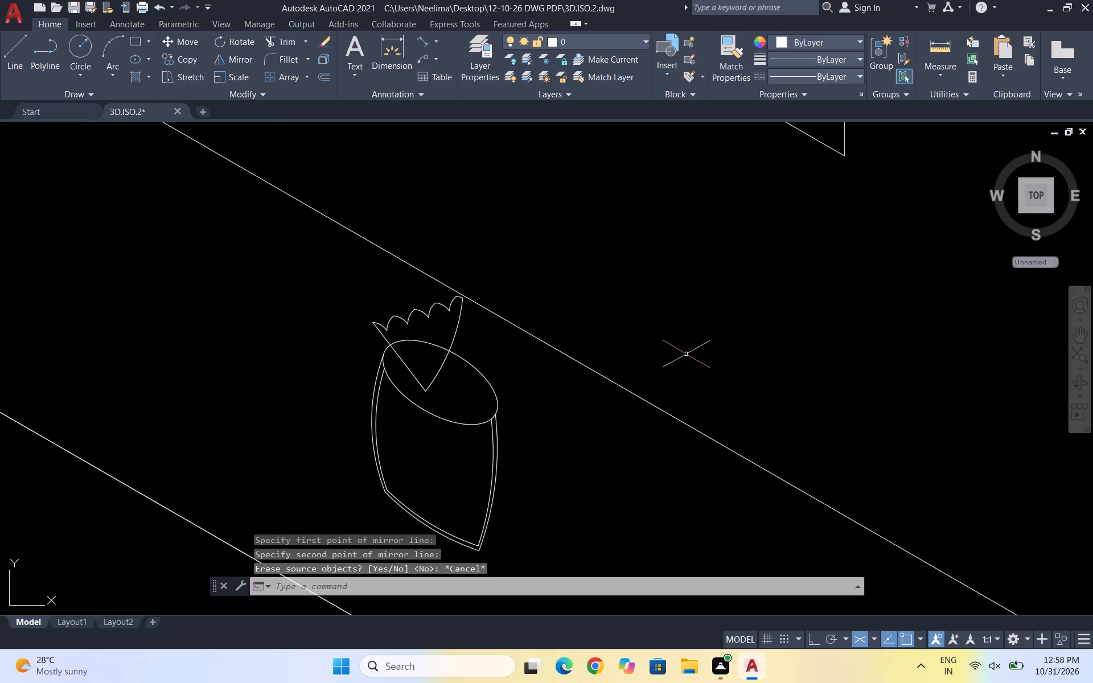
# Mirror the whole scalloped leaf about an upward-right sloping axis through its bottom point, keeping the original, to make a right-hand leaf.
pyautogui.scroll(2, 452, 372)
pyautogui.moveTo(445, 409); pyautogui.dragTo(410, 382)
pyautogui.click(388, 372)
pyautogui.moveTo(381, 373); pyautogui.dragTo(343, 376)
pyautogui.moveTo(323, 382); pyautogui.dragTo(331, 381)
pyautogui.scroll(3, 463, 204)
pyautogui.moveTo(481, 257); pyautogui.dragTo(380, 242)
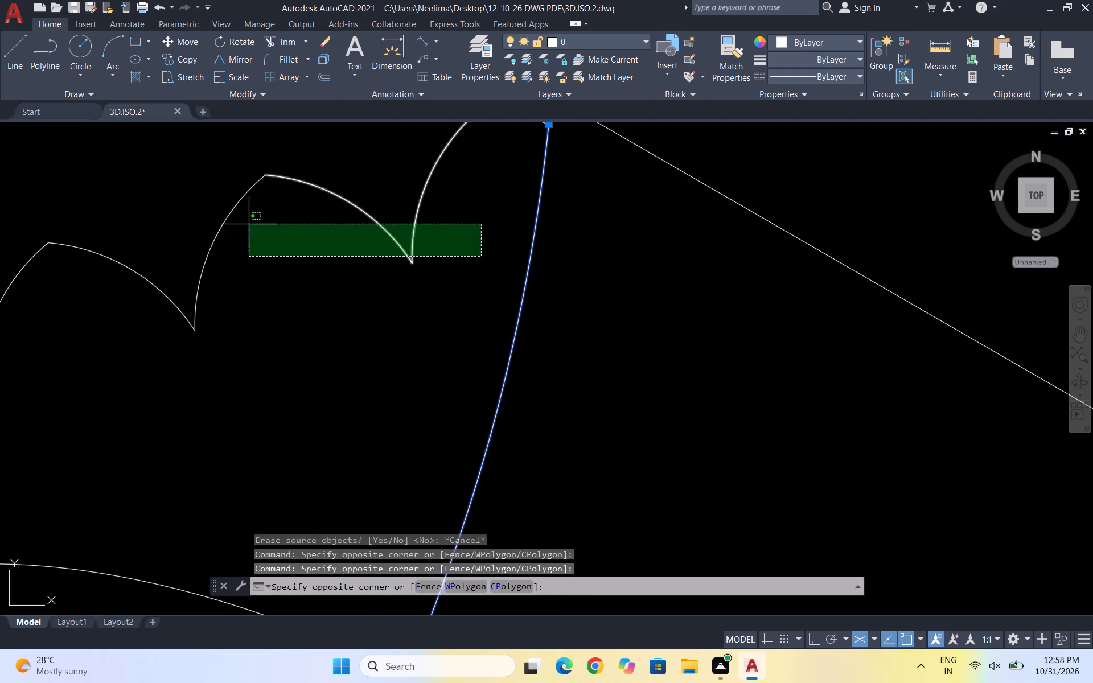
pyautogui.click(209, 201)
pyautogui.scroll(-3, 305, 261)
pyautogui.scroll(3, 410, 254)
pyautogui.moveTo(437, 253); pyautogui.dragTo(440, 224)
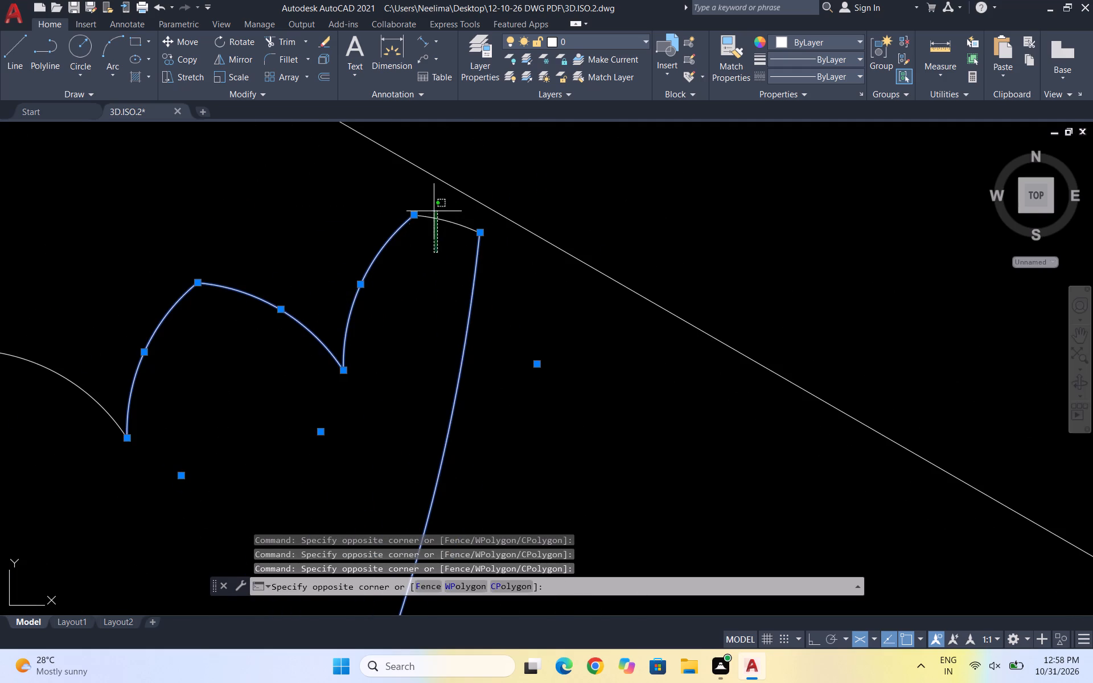
pyautogui.moveTo(433, 211); pyautogui.dragTo(433, 217)
pyautogui.scroll(-3, 492, 255)
pyautogui.moveTo(461, 334); pyautogui.dragTo(443, 316)
pyautogui.click(301, 284)
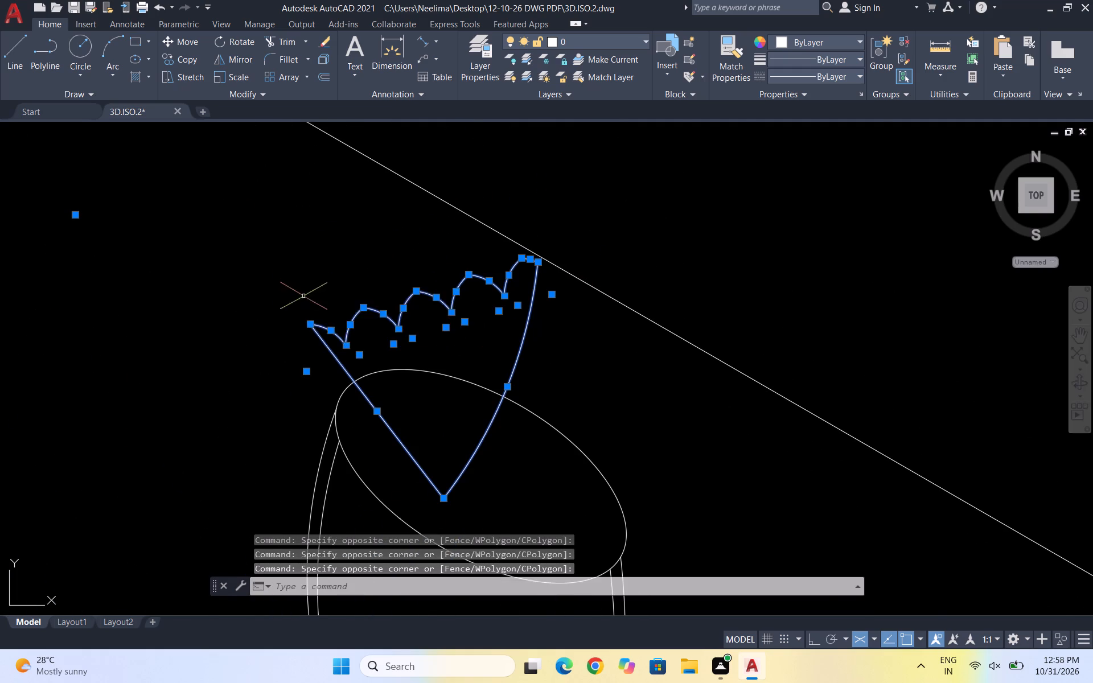
pyautogui.scroll(-2, 471, 559)
pyautogui.write('MI')
pyautogui.press('Return')
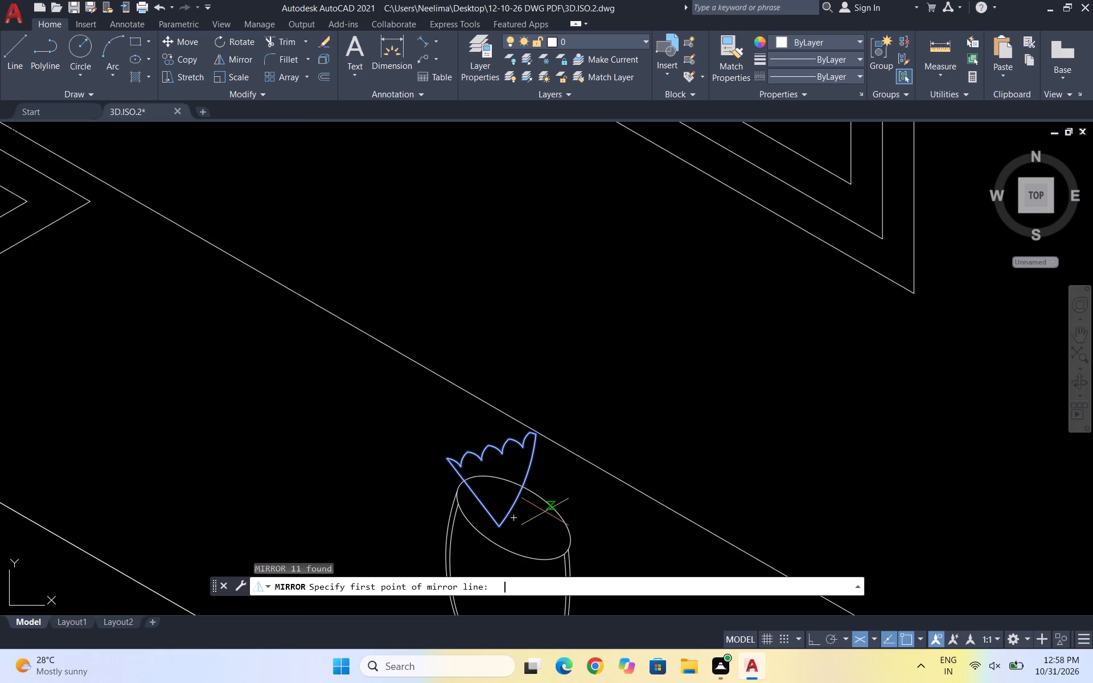
pyautogui.click(500, 525)
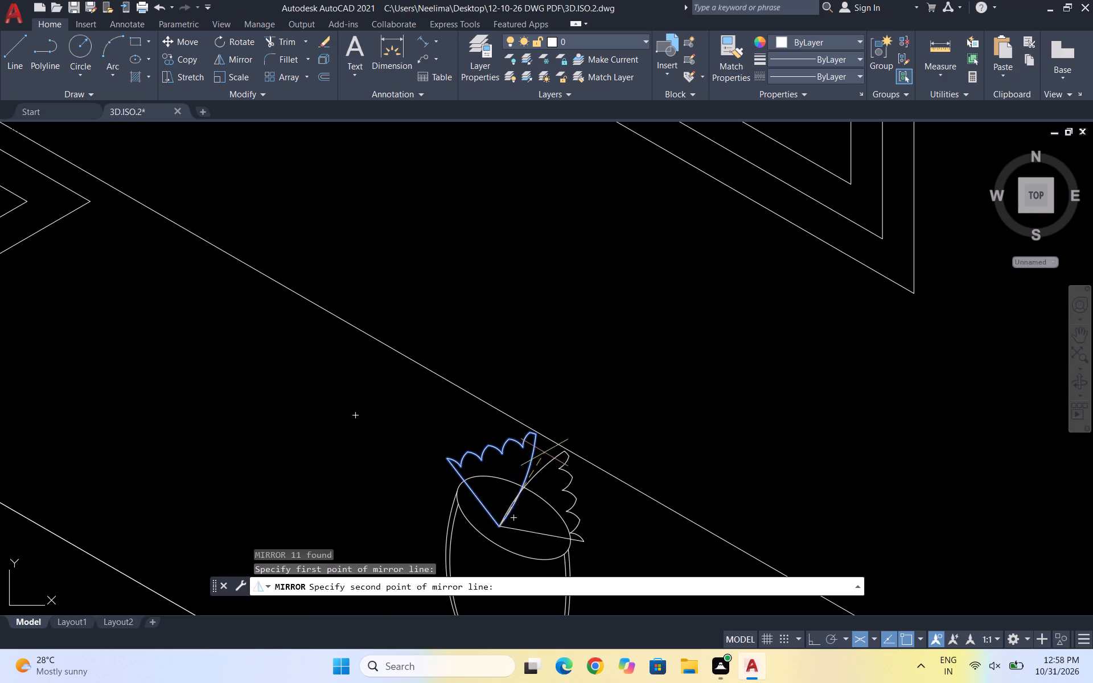
pyautogui.scroll(1, 547, 437)
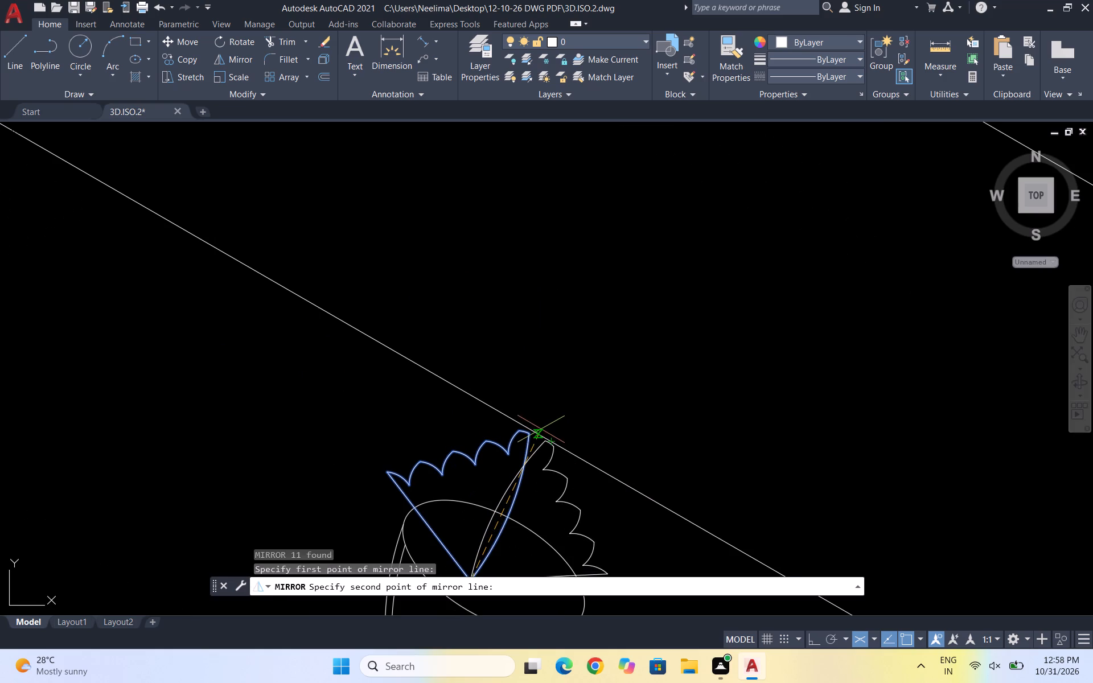
pyautogui.click(541, 429)
pyautogui.press('space')
pyautogui.scroll(-3, 511, 351)
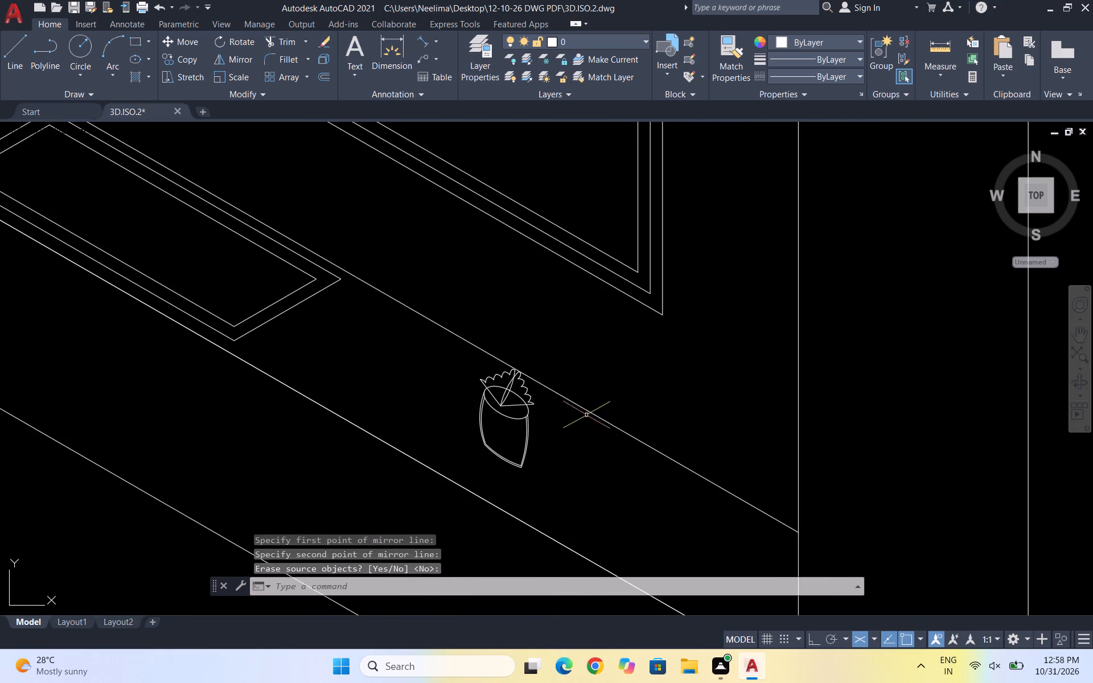
# Move the vessel together with both scalloped leaves left and slightly up on the countertop, clear of the long diagonal line.
pyautogui.scroll(2, 548, 428)
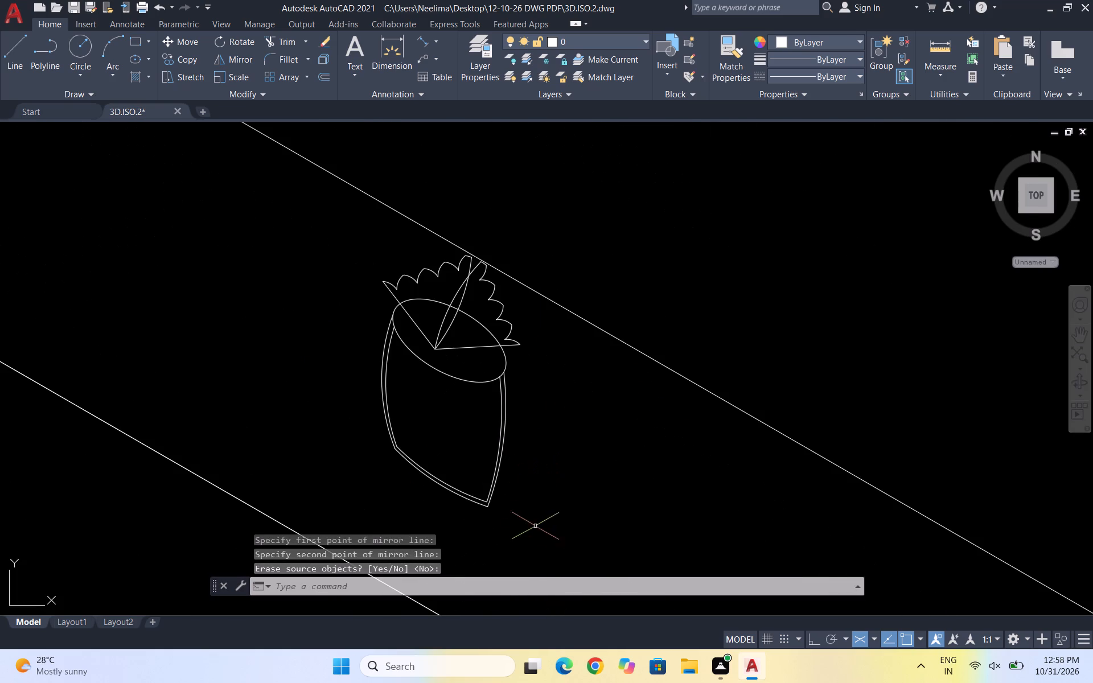
pyautogui.moveTo(522, 538); pyautogui.dragTo(487, 510)
pyautogui.click(383, 420)
pyautogui.moveTo(463, 397); pyautogui.dragTo(465, 385)
pyautogui.moveTo(363, 253); pyautogui.dragTo(363, 258)
pyautogui.scroll(2, 485, 273)
pyautogui.moveTo(621, 493); pyautogui.dragTo(533, 445)
pyautogui.click(470, 353)
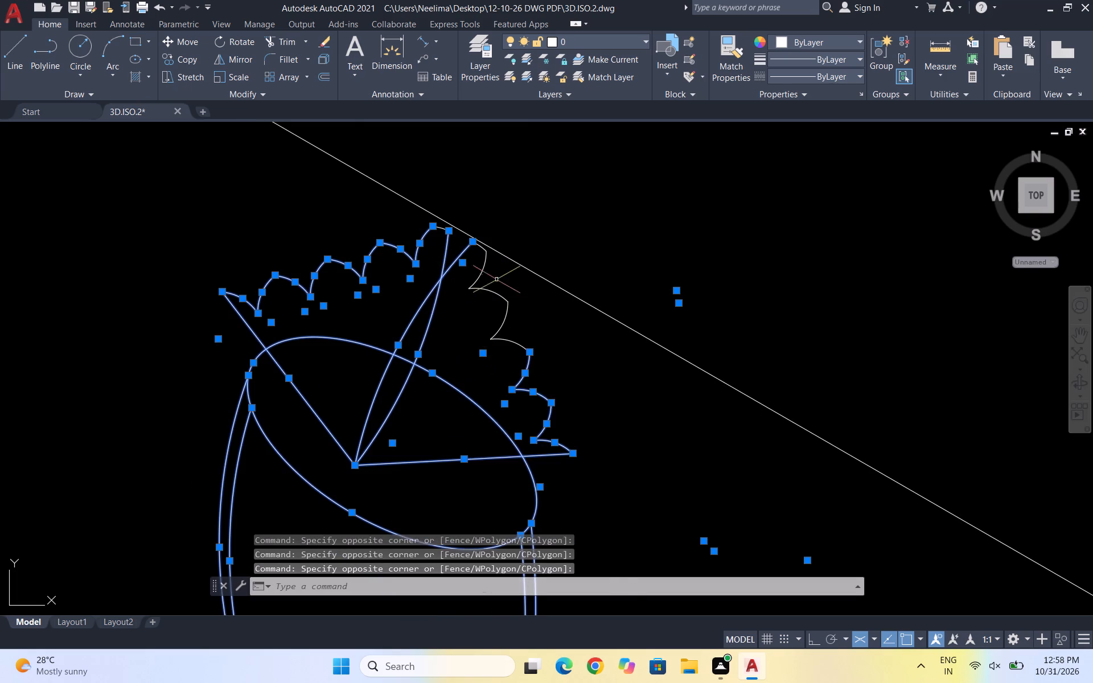
pyautogui.scroll(3, 496, 278)
pyautogui.scroll(-1, 570, 422)
pyautogui.moveTo(553, 525); pyautogui.dragTo(525, 430)
pyautogui.moveTo(430, 282); pyautogui.dragTo(430, 287)
pyautogui.scroll(2, 475, 231)
pyautogui.moveTo(498, 351); pyautogui.dragTo(473, 293)
pyautogui.moveTo(457, 262); pyautogui.dragTo(457, 274)
pyautogui.scroll(-3, 466, 334)
pyautogui.scroll(3, 407, 293)
pyautogui.moveTo(436, 388); pyautogui.dragTo(395, 332)
pyautogui.click(372, 298)
pyautogui.scroll(-4, 373, 299)
pyautogui.scroll(-3, 783, 388)
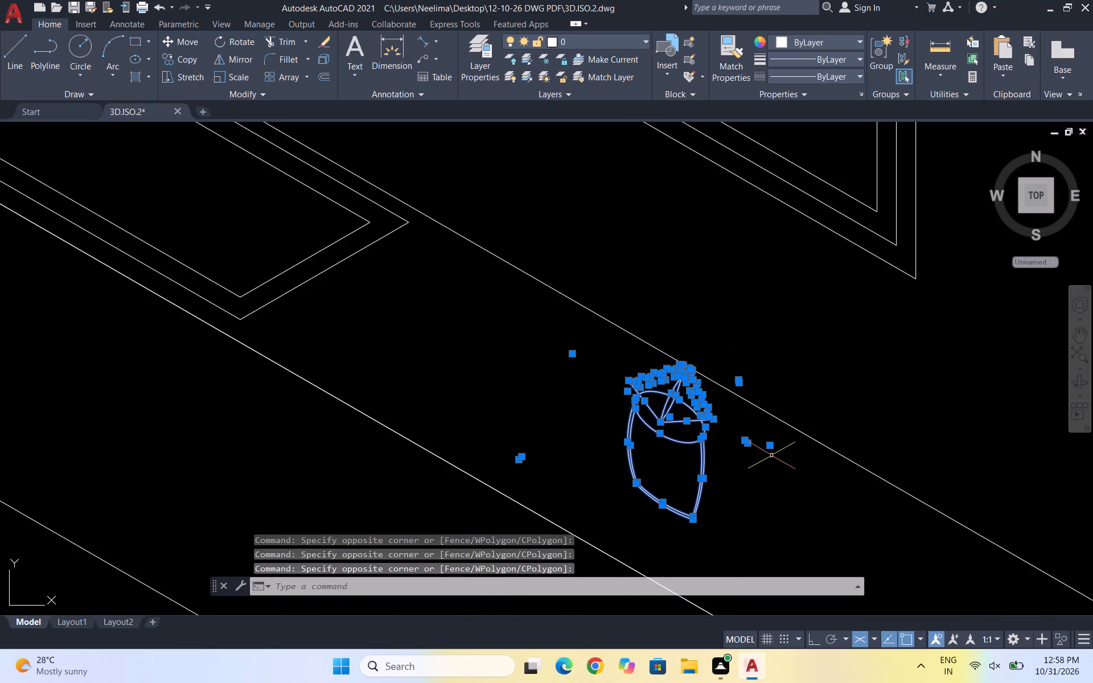
pyautogui.press('m')
pyautogui.press('Return')
pyautogui.moveTo(700, 487); pyautogui.dragTo(745, 471)
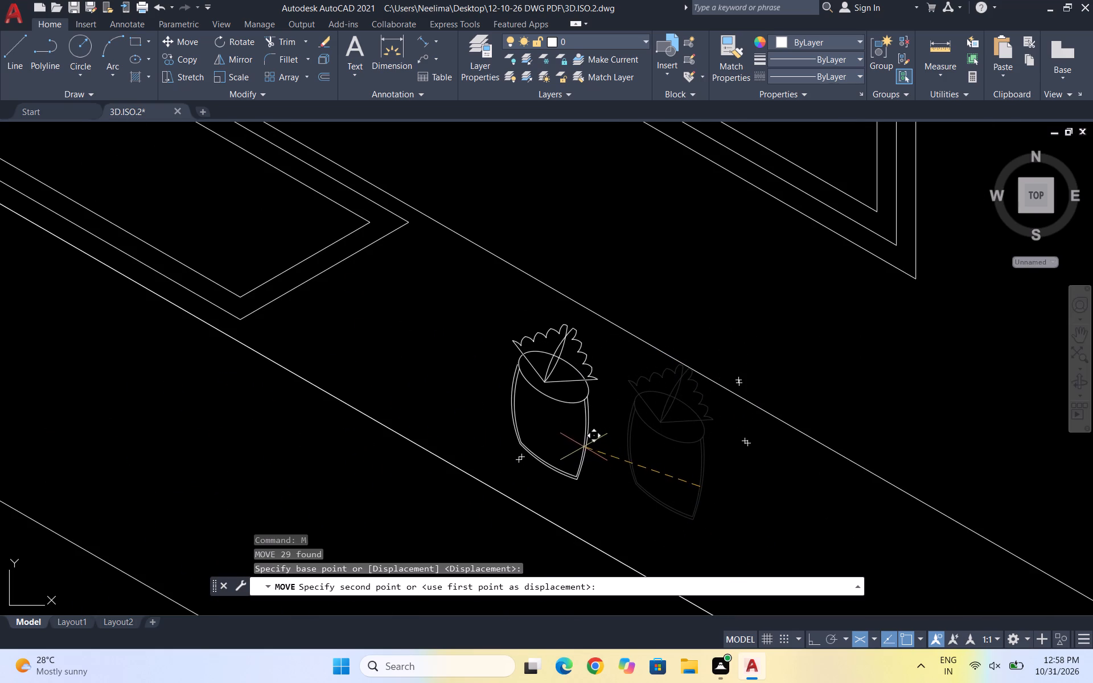
pyautogui.click(606, 443)
pyautogui.press('Escape')
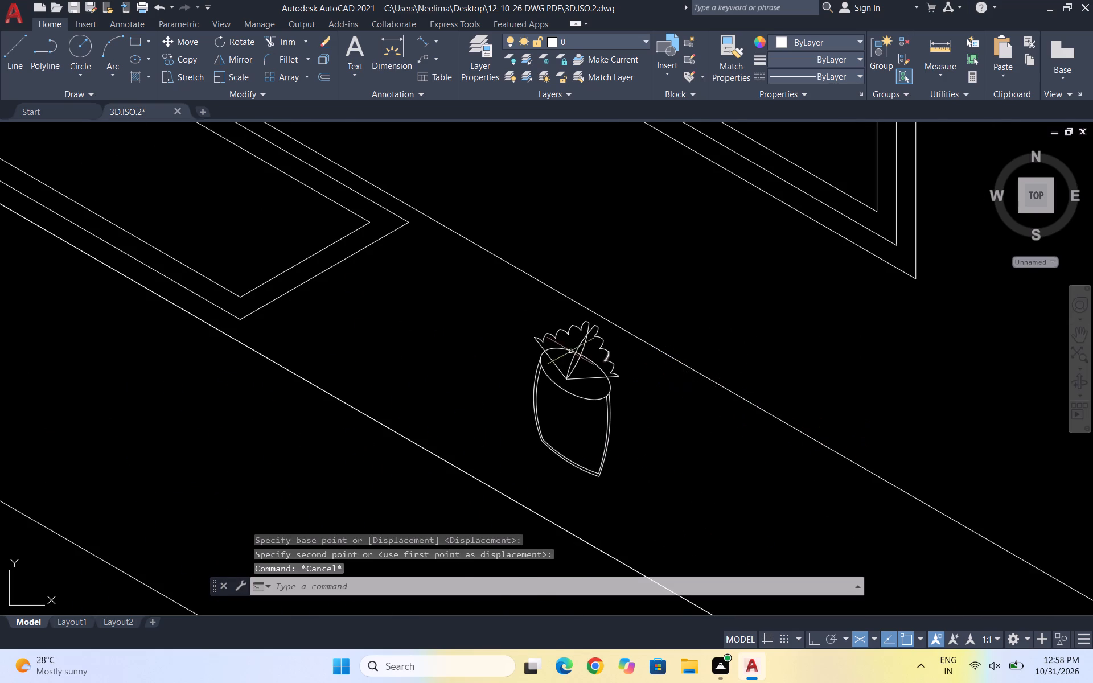
# Mirror the right-hand scalloped leaf across an axis near its bottom point, keeping the original, to make a third leaf over the vessel's left side.
pyautogui.scroll(2, 556, 350)
pyautogui.moveTo(644, 433); pyautogui.dragTo(638, 413)
pyautogui.click(635, 405)
pyautogui.moveTo(723, 441); pyautogui.dragTo(704, 377)
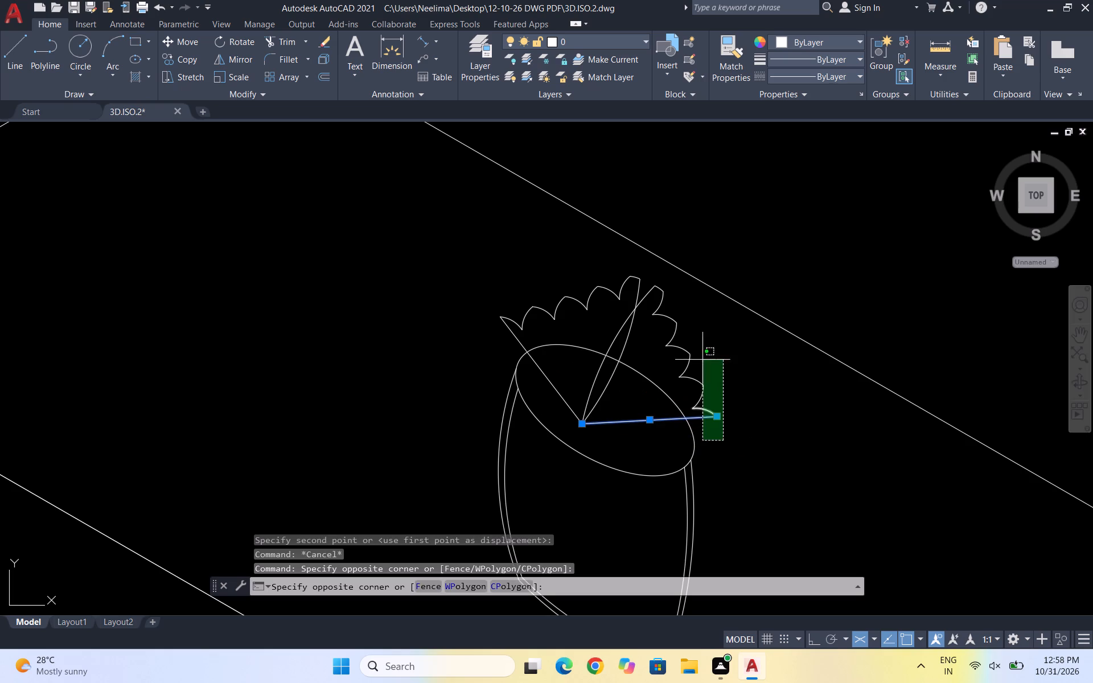
pyautogui.click(701, 358)
pyautogui.scroll(1, 663, 311)
pyautogui.moveTo(732, 441); pyautogui.dragTo(689, 366)
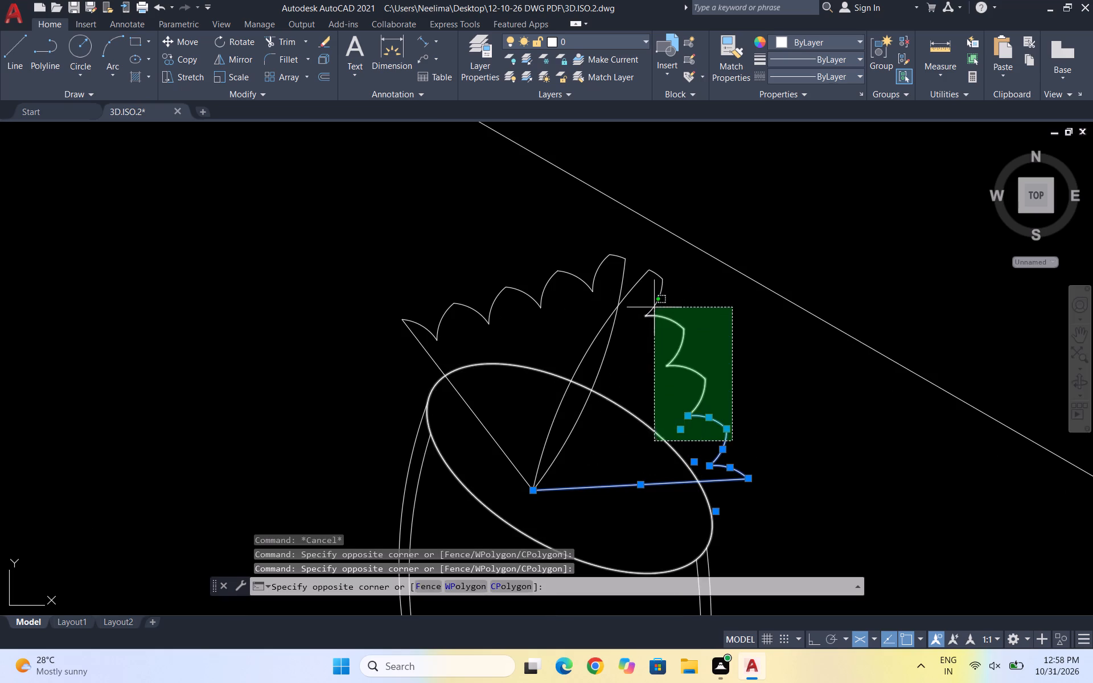
pyautogui.moveTo(654, 306); pyautogui.dragTo(673, 320)
pyautogui.scroll(3, 661, 288)
pyautogui.moveTo(659, 287); pyautogui.dragTo(647, 257)
pyautogui.click(597, 199)
pyautogui.click(632, 252)
pyautogui.moveTo(672, 266); pyautogui.dragTo(670, 259)
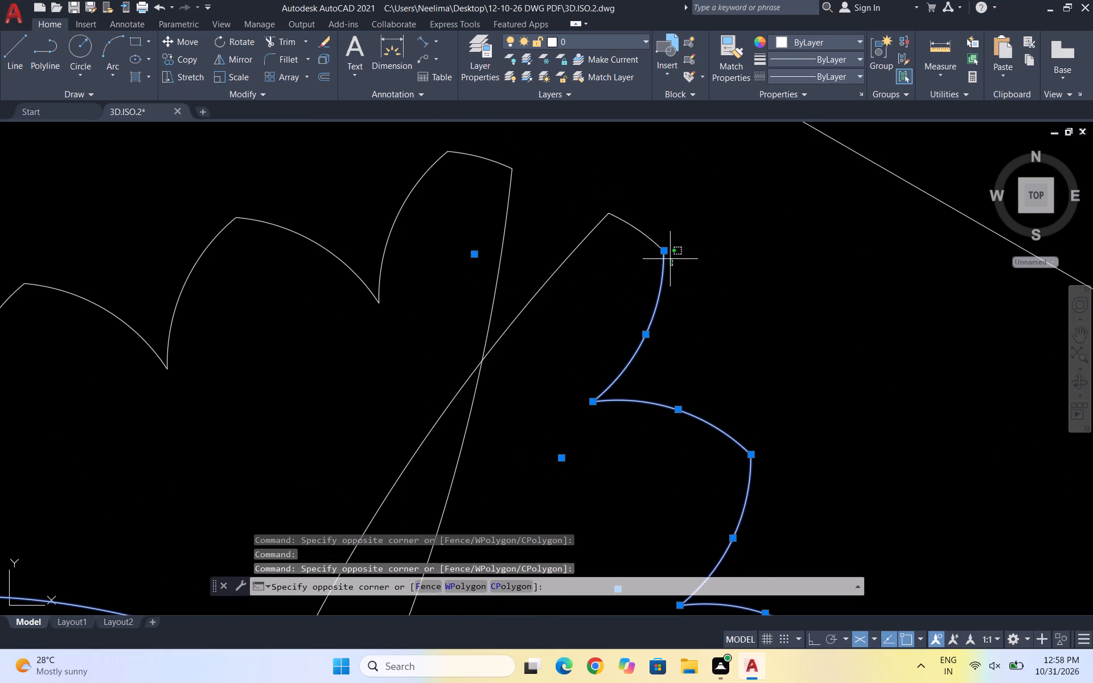
pyautogui.moveTo(670, 259); pyautogui.dragTo(652, 246)
pyautogui.click(595, 211)
pyautogui.scroll(-2, 681, 208)
pyautogui.scroll(-1, 661, 297)
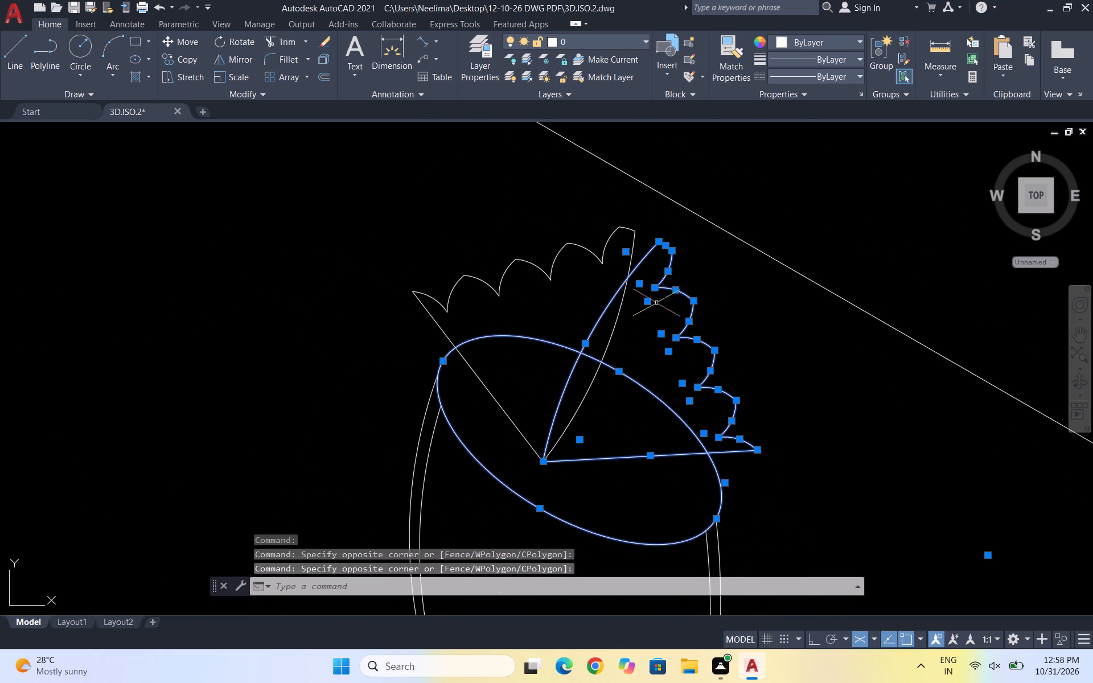
pyautogui.keyDown('shift'); pyautogui.moveTo(632, 554); pyautogui.dragTo(618, 532); pyautogui.keyUp('shift')
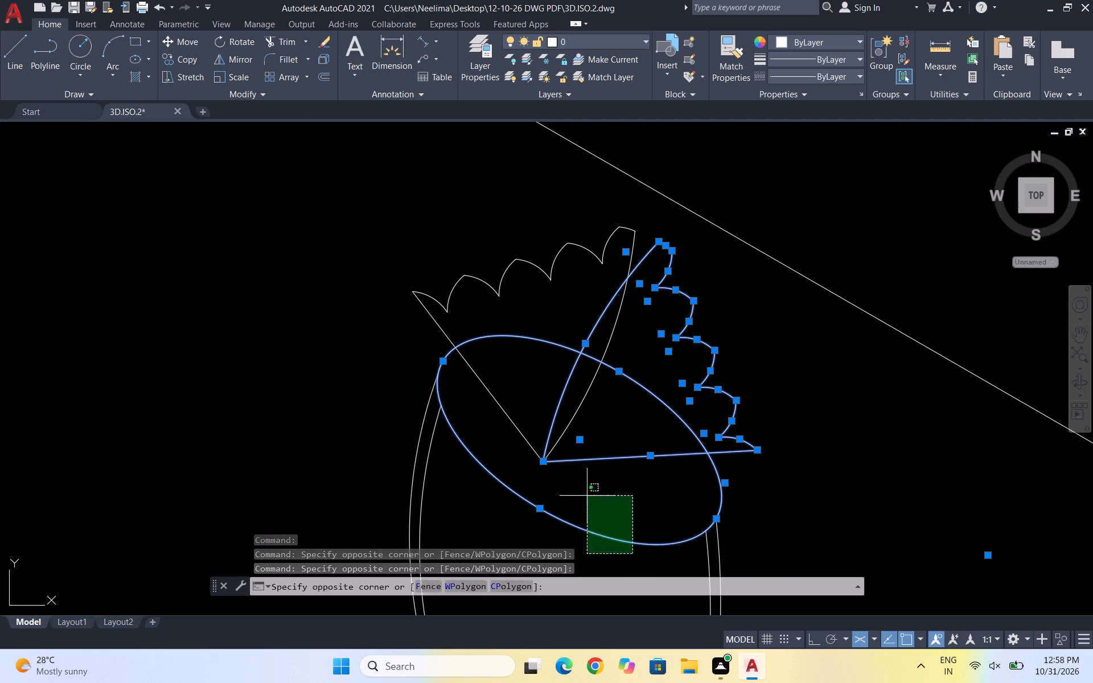
pyautogui.keyDown('shift'); pyautogui.click(587, 496); pyautogui.keyUp('shift')
pyautogui.scroll(-3, 752, 359)
pyautogui.write('MI')
pyautogui.press('Return')
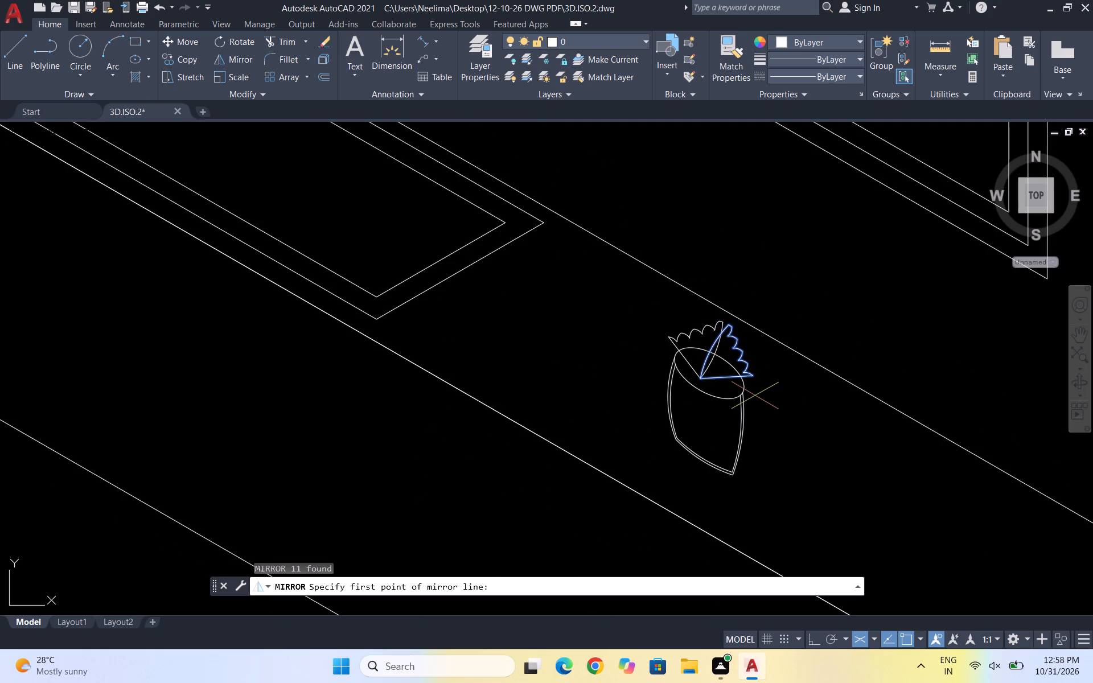
pyautogui.click(709, 377)
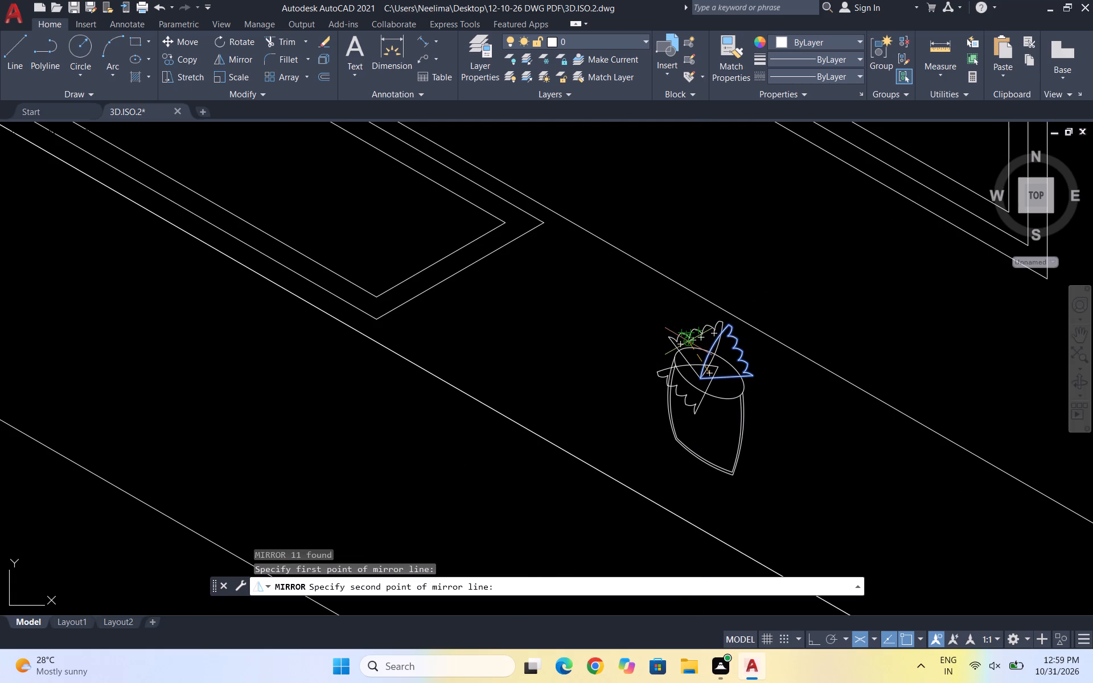
pyautogui.press('F5')
pyautogui.scroll(1, 709, 335)
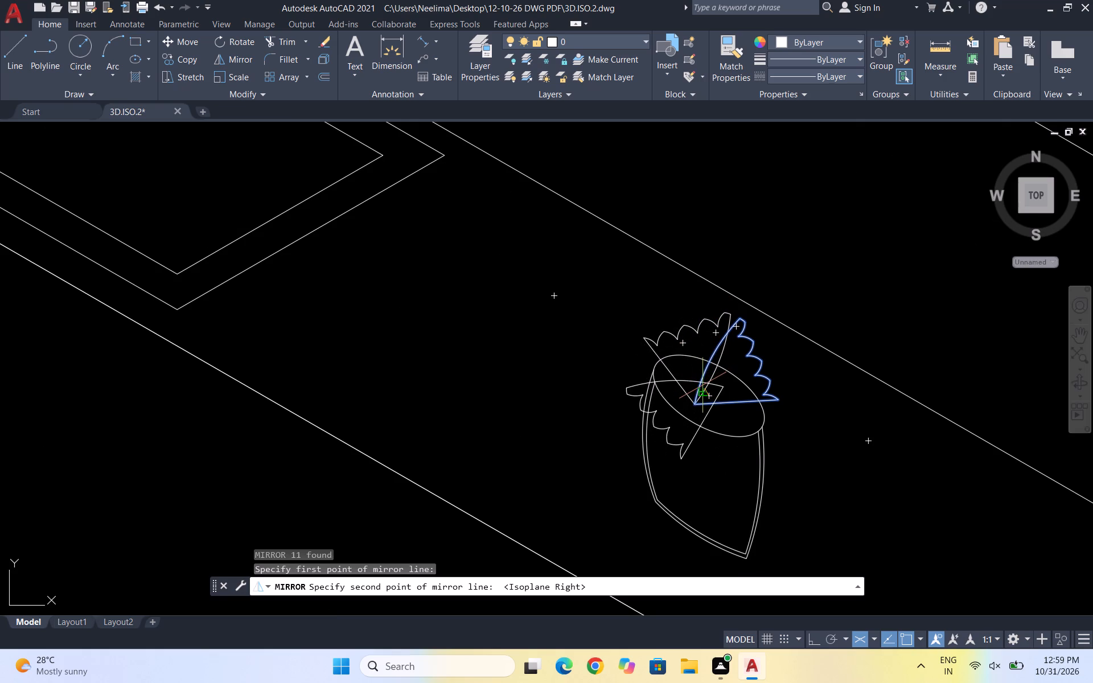
pyautogui.scroll(1, 704, 384)
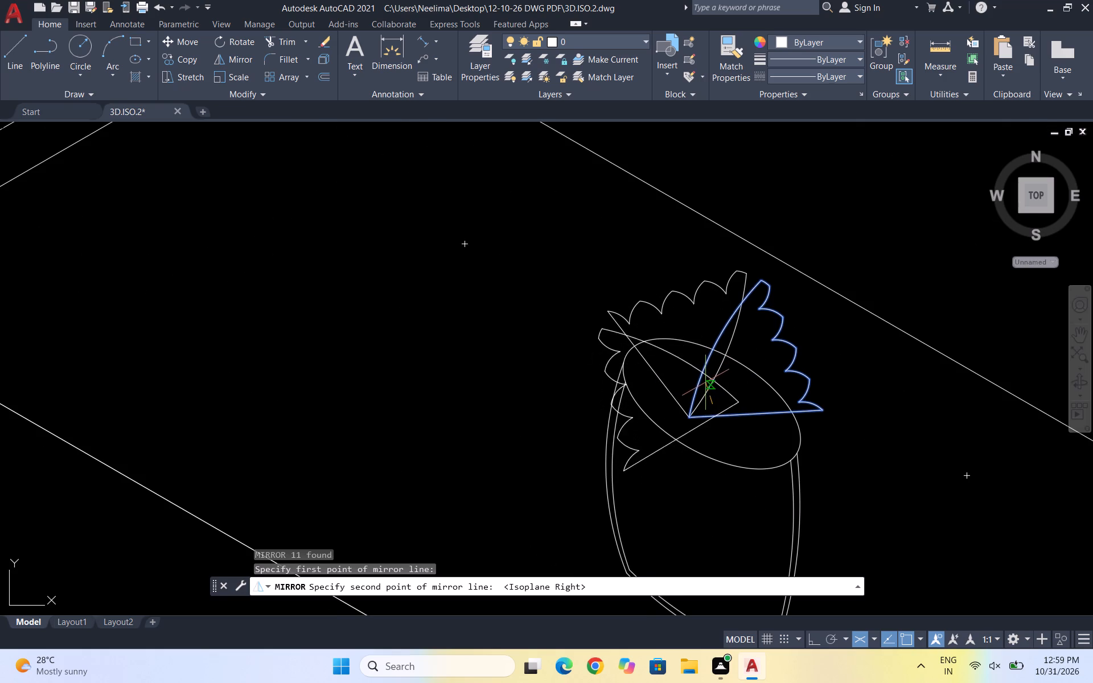
pyautogui.click(704, 384)
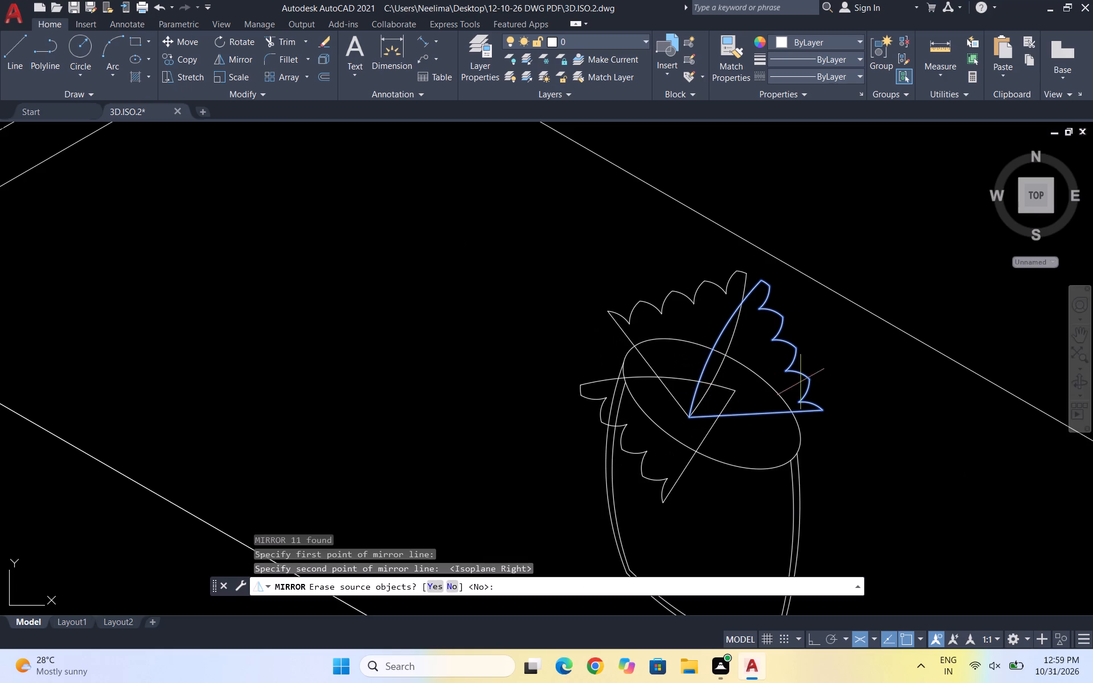
pyautogui.scroll(-2, 671, 358)
pyautogui.press('space')
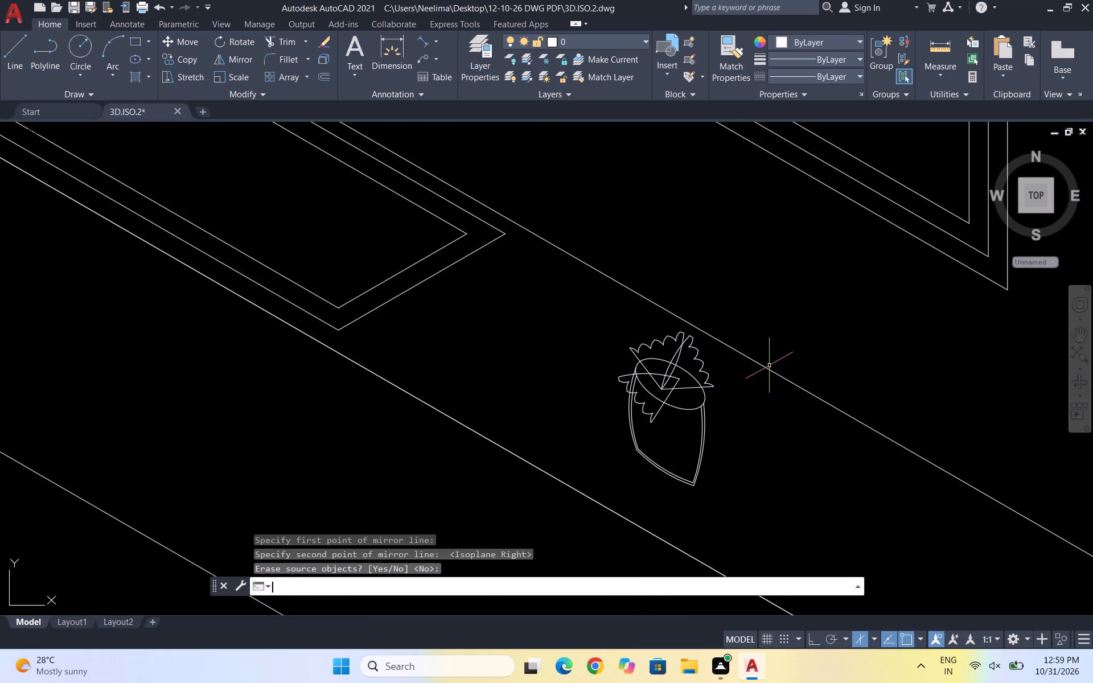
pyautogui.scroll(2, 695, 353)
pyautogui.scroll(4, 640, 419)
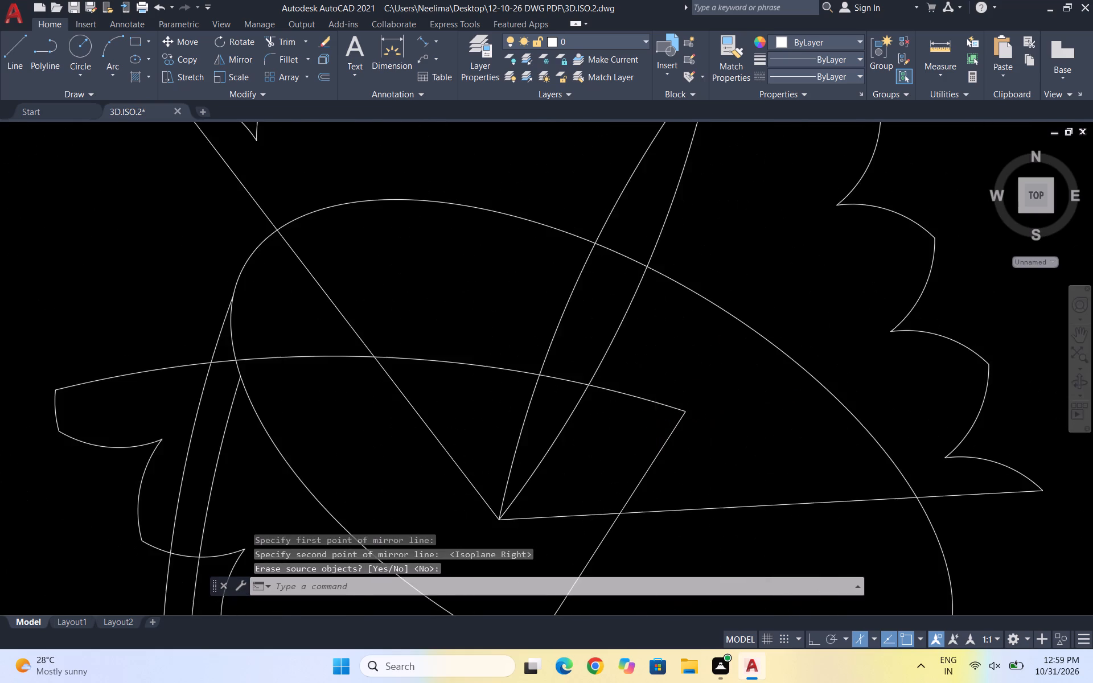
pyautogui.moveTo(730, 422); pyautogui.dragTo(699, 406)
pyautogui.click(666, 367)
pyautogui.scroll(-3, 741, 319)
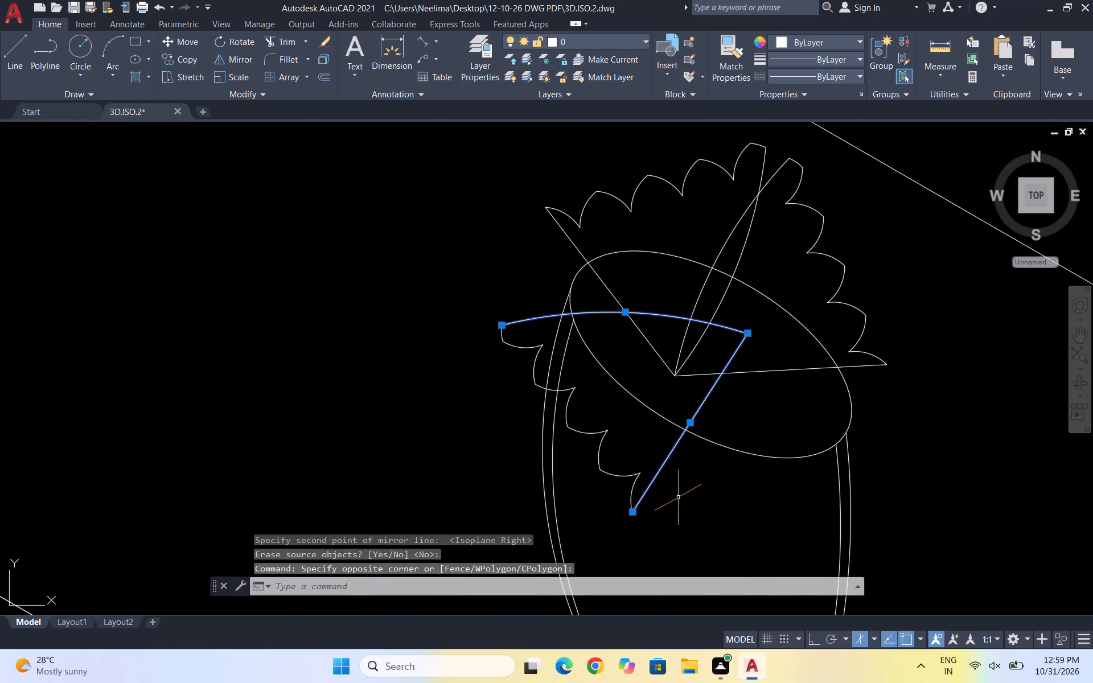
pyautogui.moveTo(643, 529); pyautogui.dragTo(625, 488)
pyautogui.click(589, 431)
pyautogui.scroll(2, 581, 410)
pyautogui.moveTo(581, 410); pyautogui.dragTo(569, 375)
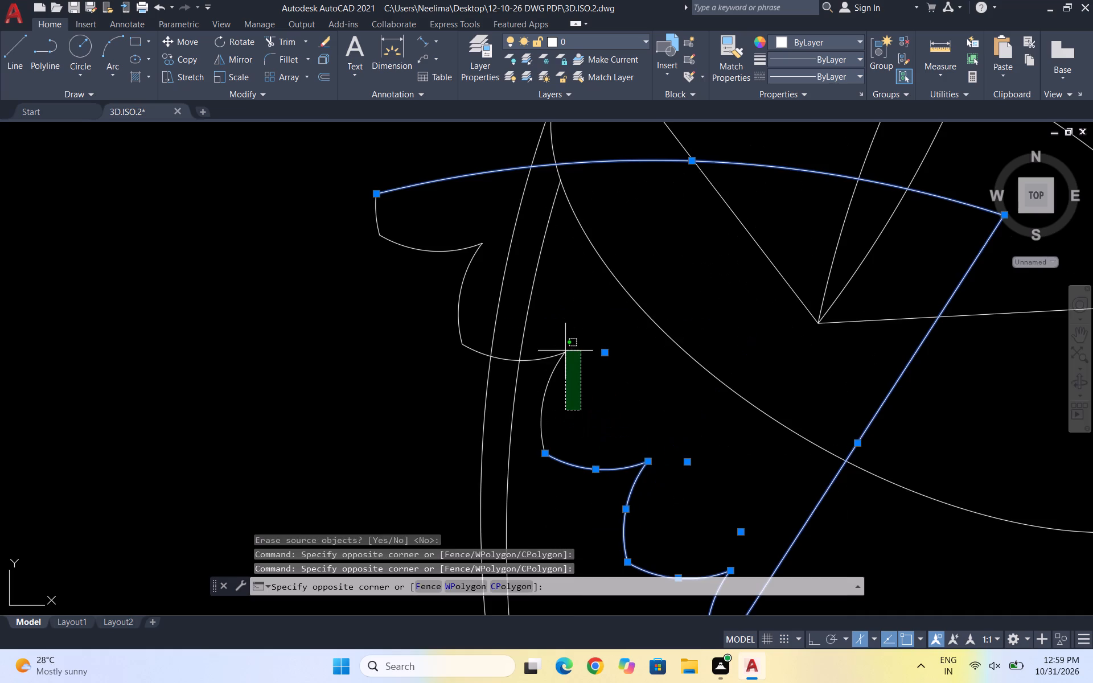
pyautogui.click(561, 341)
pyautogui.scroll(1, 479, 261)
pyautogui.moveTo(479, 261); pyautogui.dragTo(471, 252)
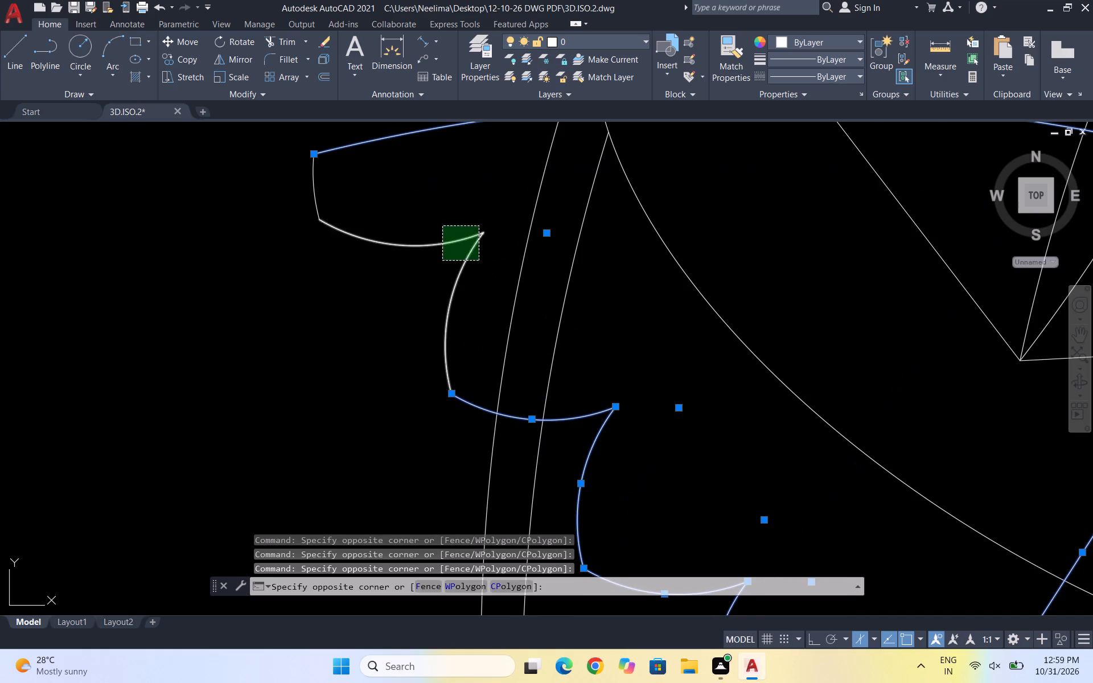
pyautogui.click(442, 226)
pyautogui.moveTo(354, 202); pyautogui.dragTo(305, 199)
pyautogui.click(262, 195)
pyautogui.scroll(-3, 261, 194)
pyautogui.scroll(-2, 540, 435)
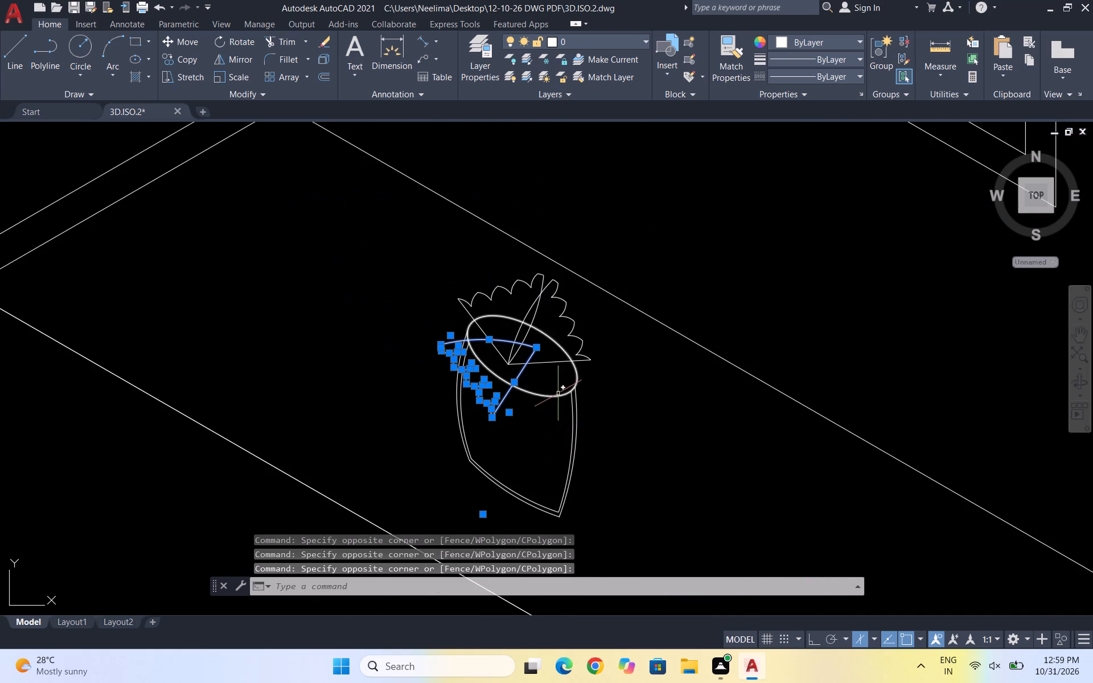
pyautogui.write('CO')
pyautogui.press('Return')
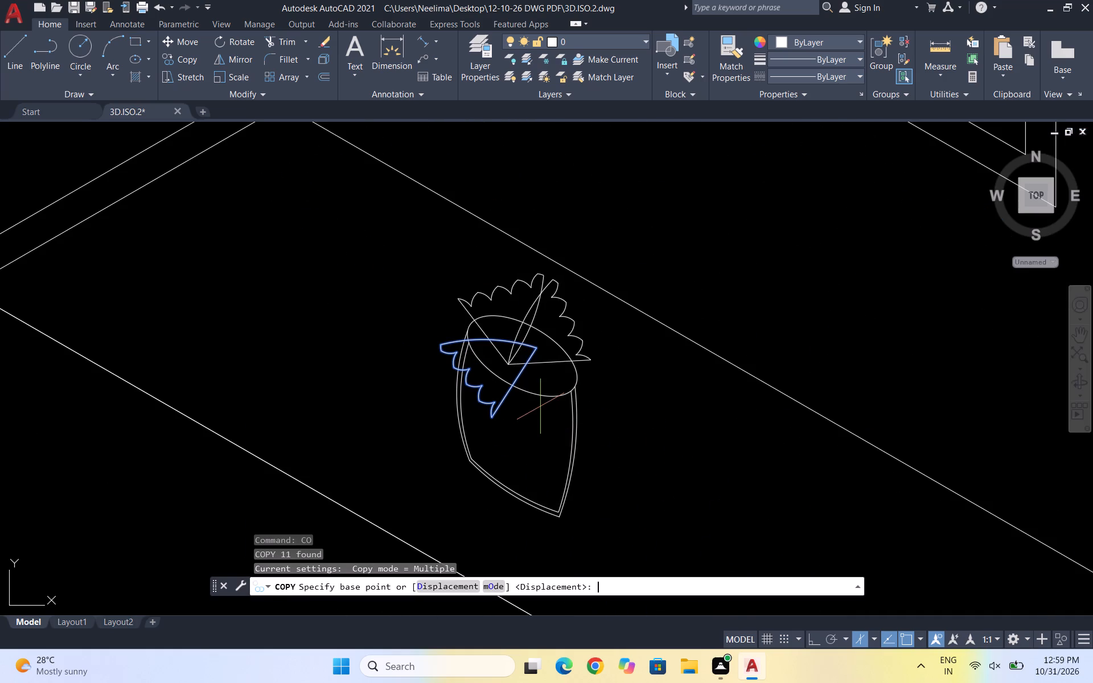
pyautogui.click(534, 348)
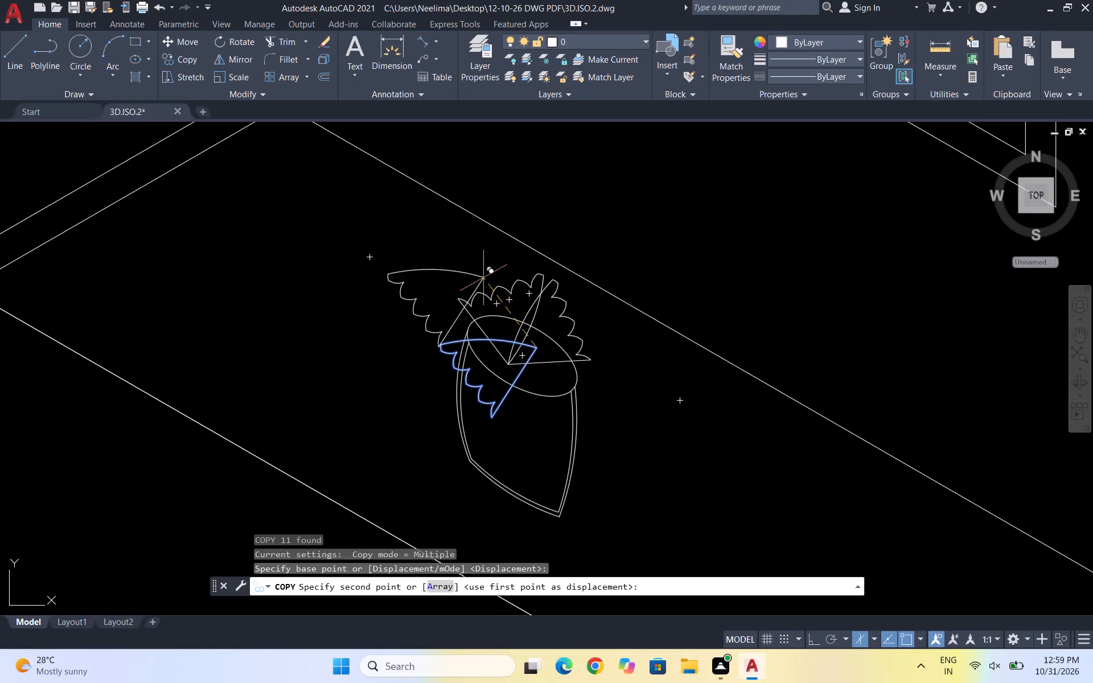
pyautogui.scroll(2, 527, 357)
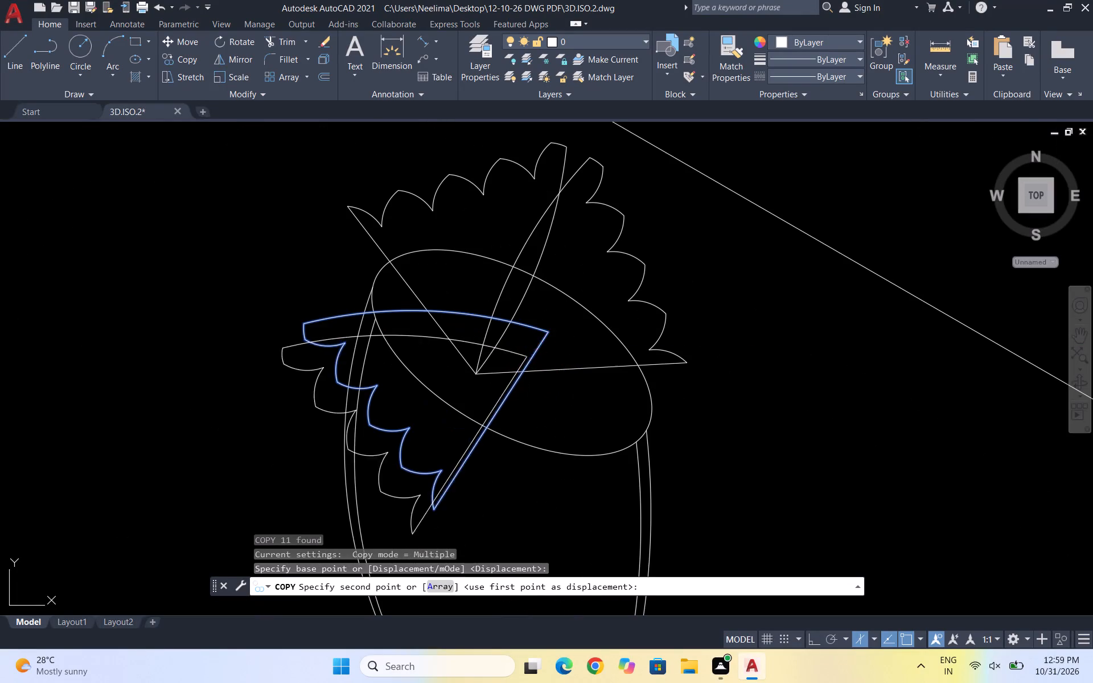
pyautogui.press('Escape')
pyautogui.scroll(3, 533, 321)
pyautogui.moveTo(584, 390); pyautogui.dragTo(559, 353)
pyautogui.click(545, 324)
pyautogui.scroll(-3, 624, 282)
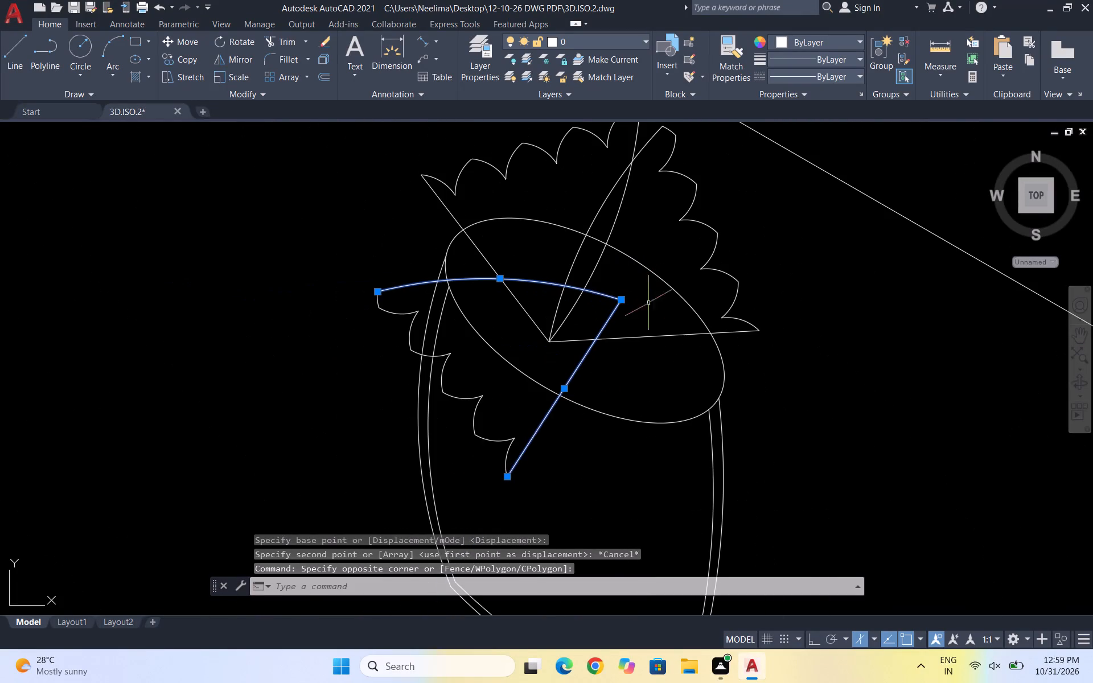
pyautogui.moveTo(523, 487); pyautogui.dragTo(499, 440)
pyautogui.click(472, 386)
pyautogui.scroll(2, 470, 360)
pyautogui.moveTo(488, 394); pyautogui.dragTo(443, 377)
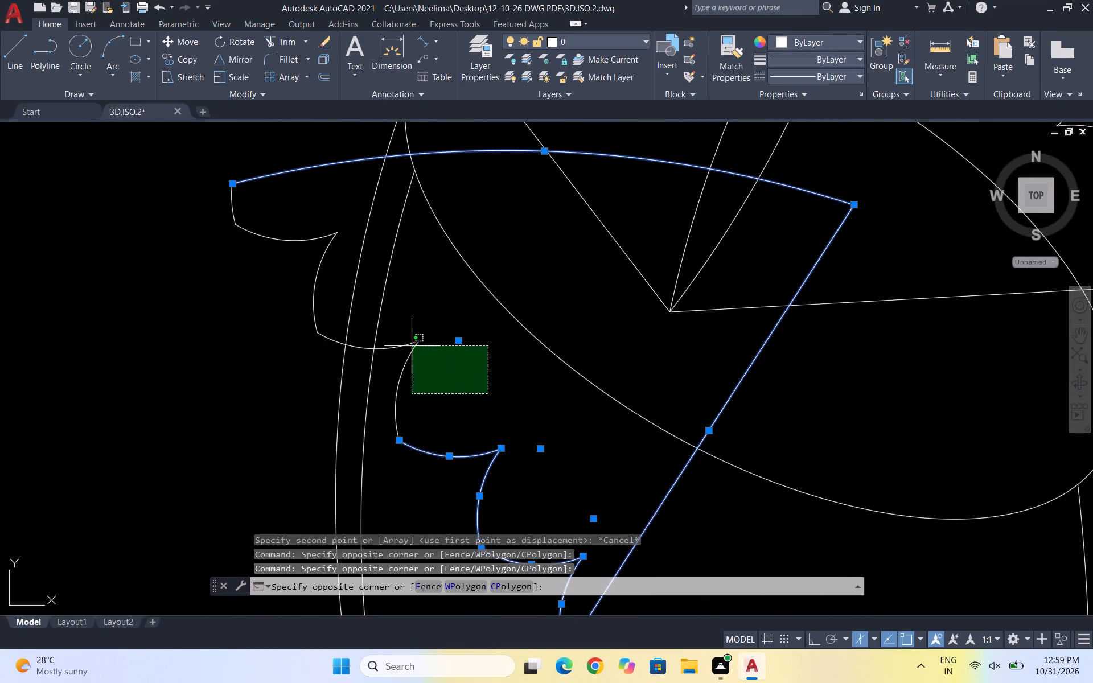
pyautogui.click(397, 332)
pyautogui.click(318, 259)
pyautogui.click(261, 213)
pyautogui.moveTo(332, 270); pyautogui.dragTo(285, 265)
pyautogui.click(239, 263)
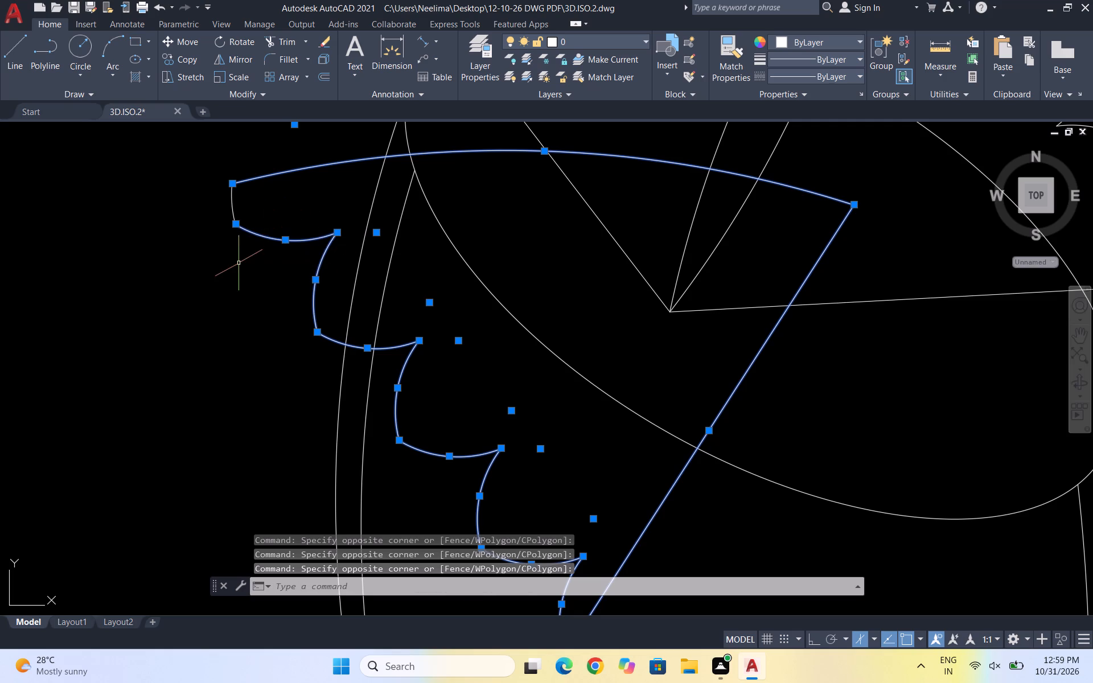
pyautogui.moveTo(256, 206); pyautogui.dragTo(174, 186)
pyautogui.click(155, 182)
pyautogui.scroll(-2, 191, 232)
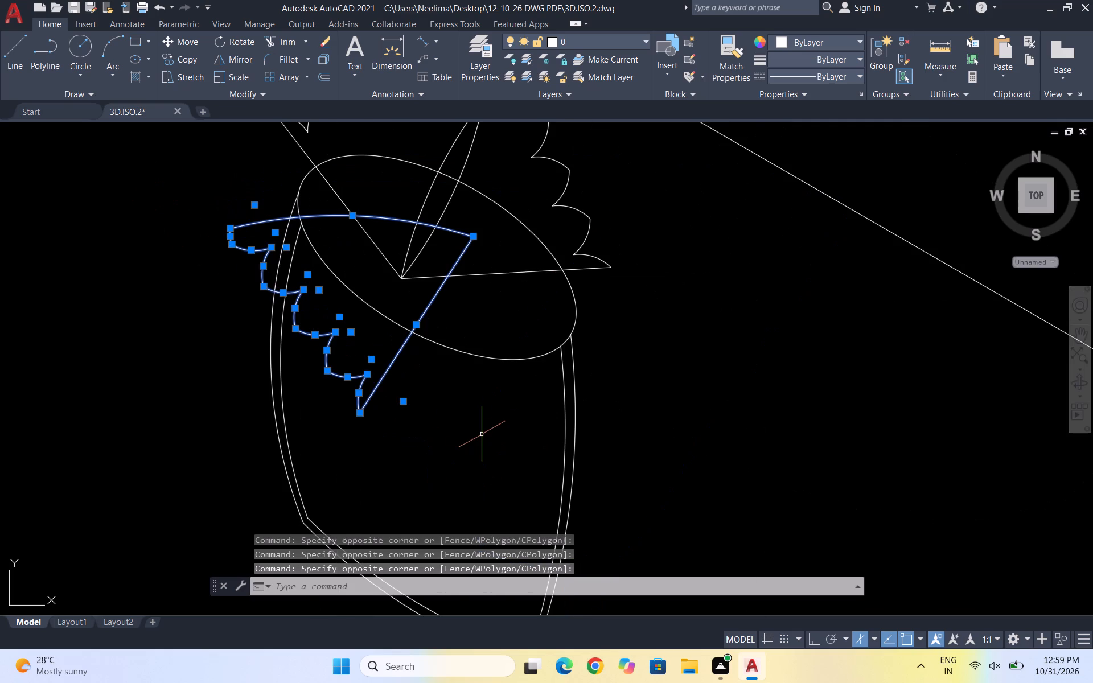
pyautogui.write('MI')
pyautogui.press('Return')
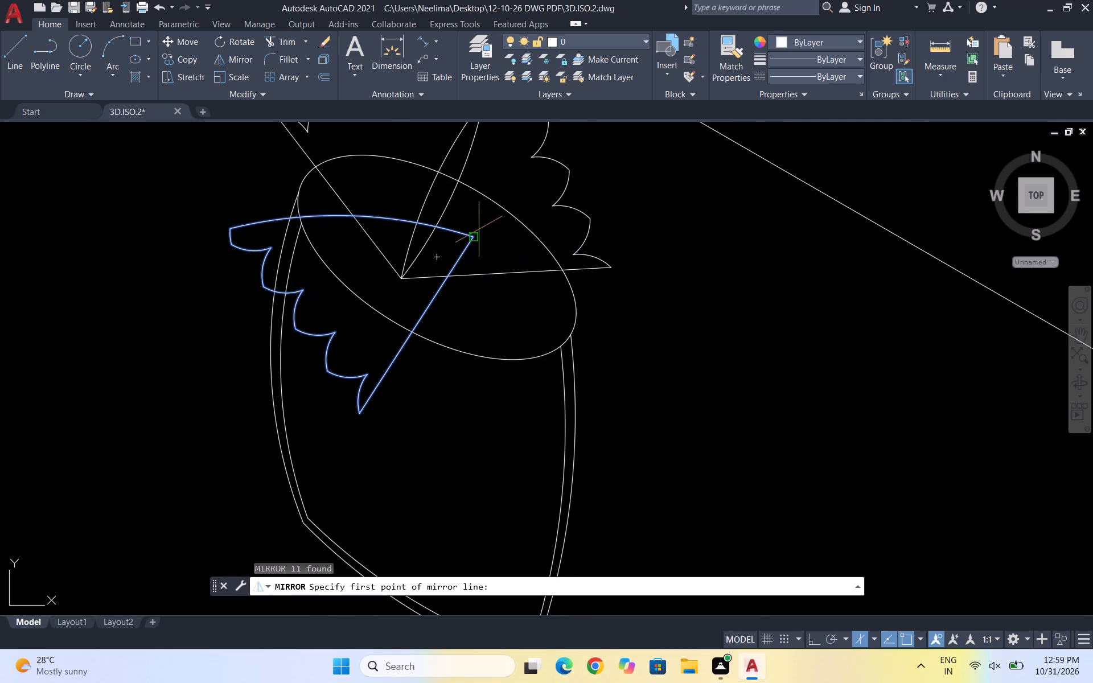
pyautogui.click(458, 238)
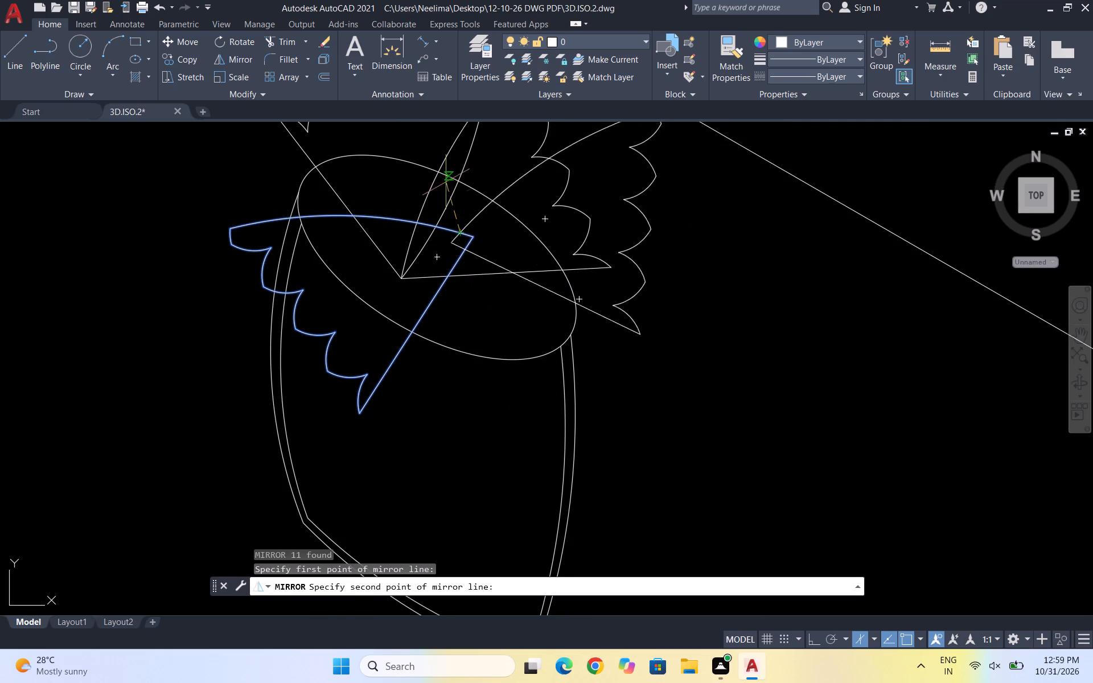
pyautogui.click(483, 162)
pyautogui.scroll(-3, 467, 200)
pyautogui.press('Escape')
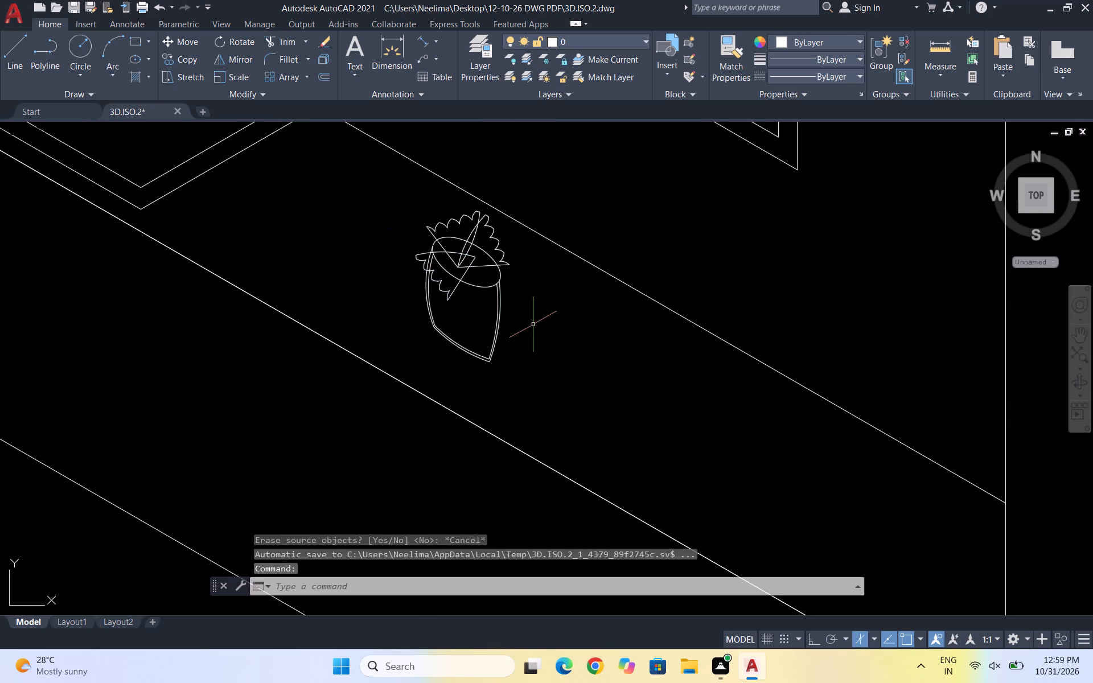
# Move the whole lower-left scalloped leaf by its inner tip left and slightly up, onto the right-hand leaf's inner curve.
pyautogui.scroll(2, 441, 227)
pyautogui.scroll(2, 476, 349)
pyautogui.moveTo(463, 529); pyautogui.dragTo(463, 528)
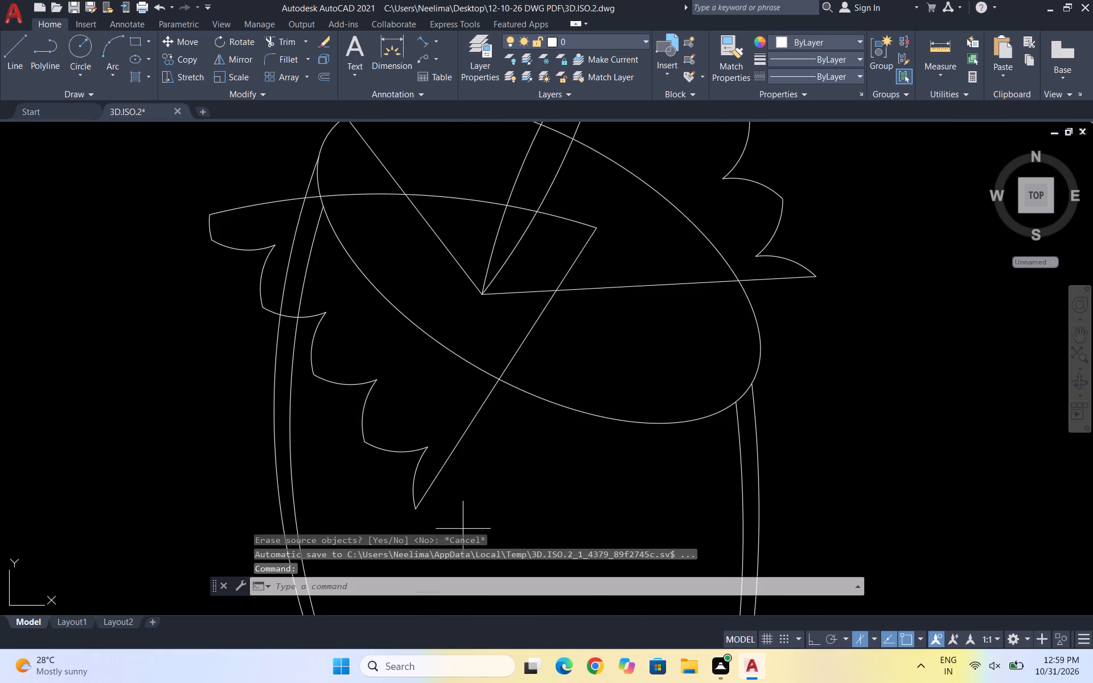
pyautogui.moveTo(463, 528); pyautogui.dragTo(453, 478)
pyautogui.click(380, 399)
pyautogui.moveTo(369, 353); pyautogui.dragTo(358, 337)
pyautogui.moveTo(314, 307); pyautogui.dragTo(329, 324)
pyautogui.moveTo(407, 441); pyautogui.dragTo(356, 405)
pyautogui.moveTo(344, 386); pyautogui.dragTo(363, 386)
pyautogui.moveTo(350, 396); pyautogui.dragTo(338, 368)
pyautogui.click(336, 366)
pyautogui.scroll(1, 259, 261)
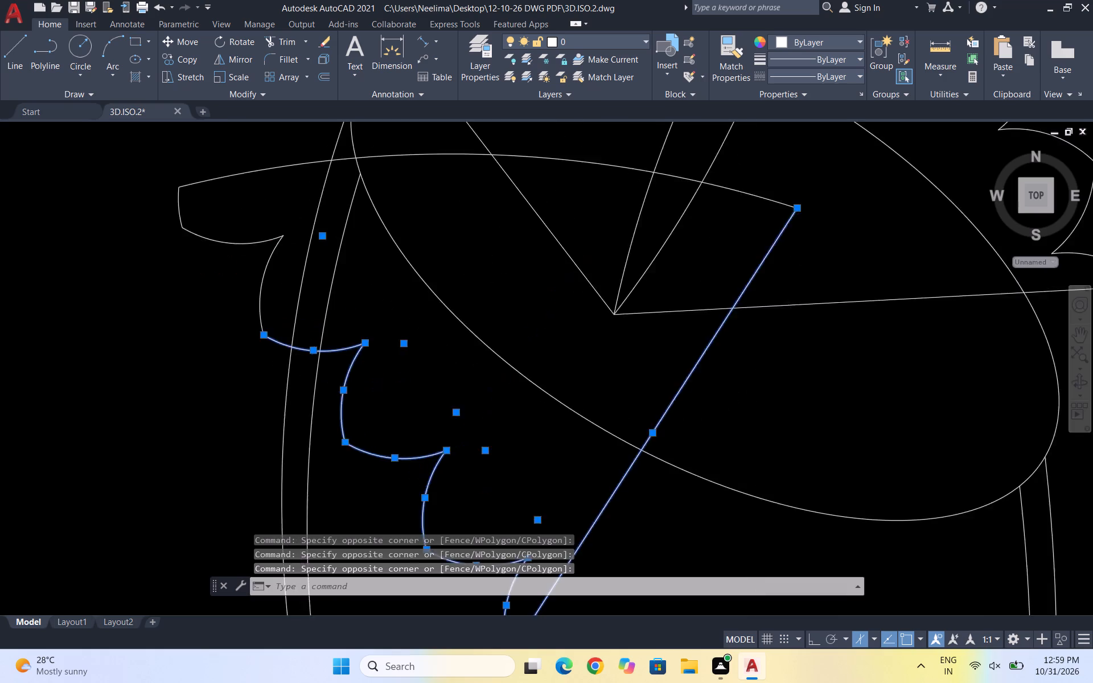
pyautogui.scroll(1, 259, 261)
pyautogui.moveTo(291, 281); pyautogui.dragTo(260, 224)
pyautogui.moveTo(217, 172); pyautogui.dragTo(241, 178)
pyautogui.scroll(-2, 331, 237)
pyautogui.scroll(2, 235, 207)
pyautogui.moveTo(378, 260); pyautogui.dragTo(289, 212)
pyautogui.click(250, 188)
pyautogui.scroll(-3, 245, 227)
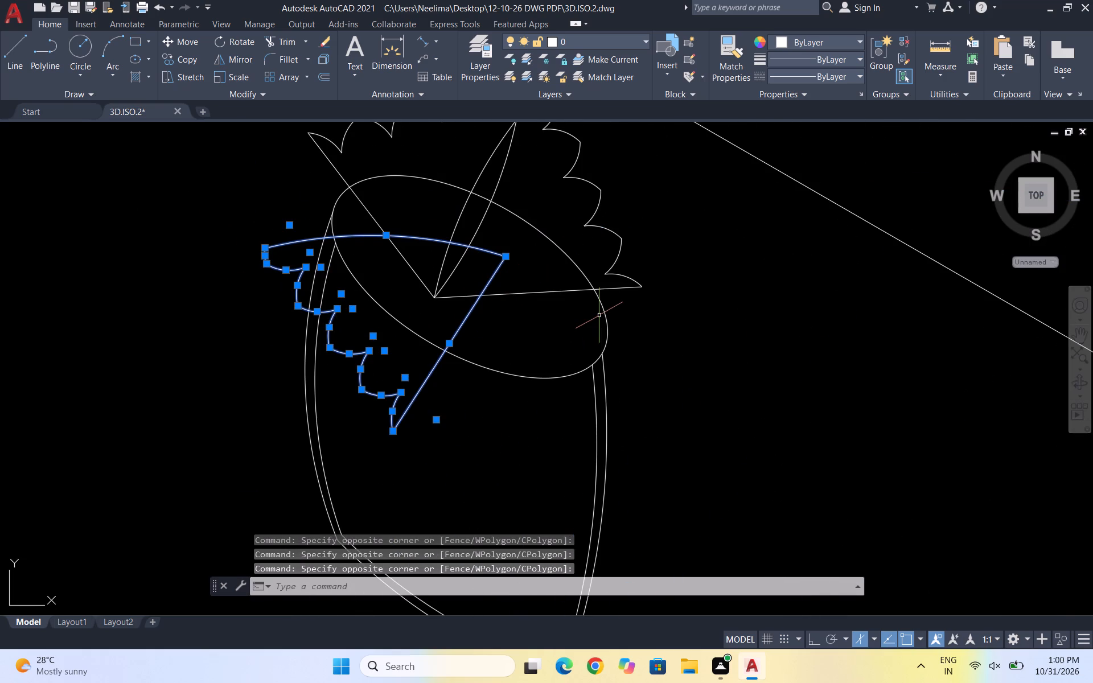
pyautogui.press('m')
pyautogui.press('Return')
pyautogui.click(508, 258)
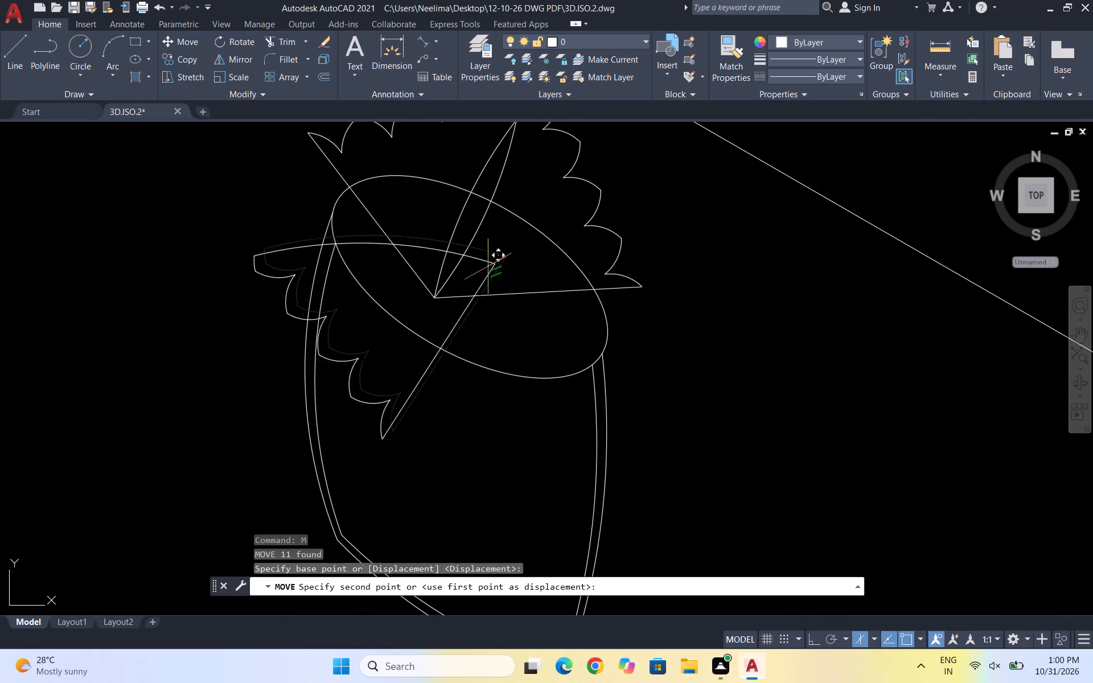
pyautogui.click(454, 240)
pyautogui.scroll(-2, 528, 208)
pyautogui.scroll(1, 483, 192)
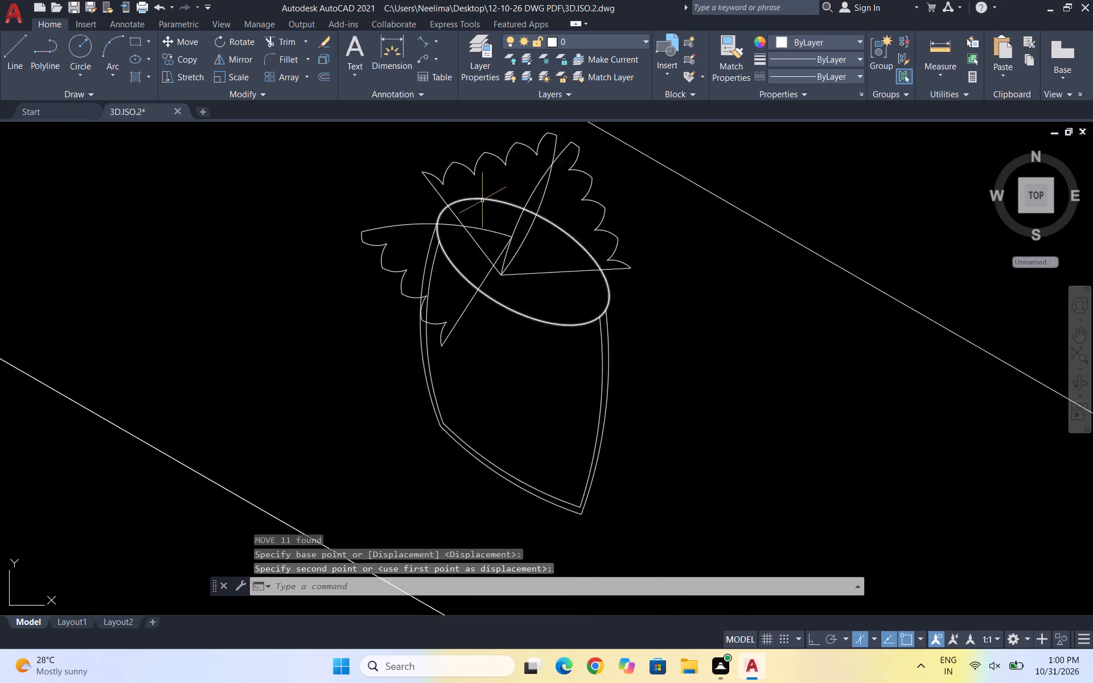
# Move the whole lower-left scalloped leaf by its inner tip onto the shared bottom point of the two upper leaves.
pyautogui.scroll(1, 482, 200)
pyautogui.scroll(2, 427, 431)
pyautogui.moveTo(434, 446); pyautogui.dragTo(398, 355)
pyautogui.moveTo(387, 311); pyautogui.dragTo(402, 312)
pyautogui.scroll(2, 313, 249)
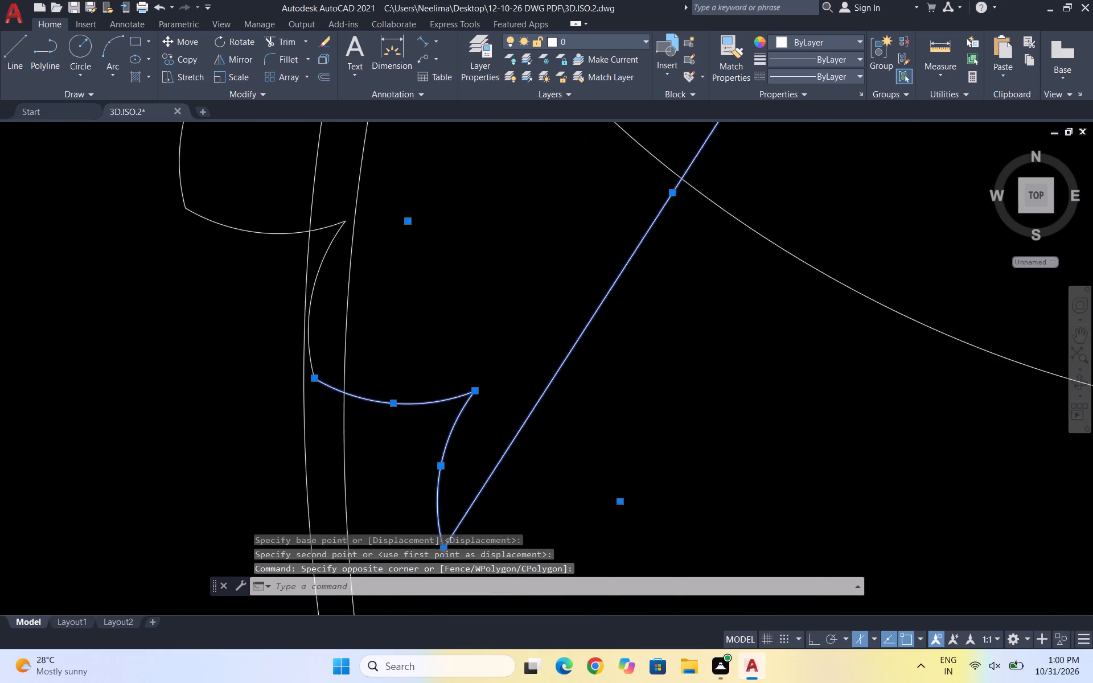
pyautogui.scroll(1, 312, 249)
pyautogui.moveTo(416, 278); pyautogui.dragTo(403, 263)
pyautogui.press('Escape')
pyautogui.moveTo(387, 242); pyautogui.dragTo(375, 198)
pyautogui.click(371, 180)
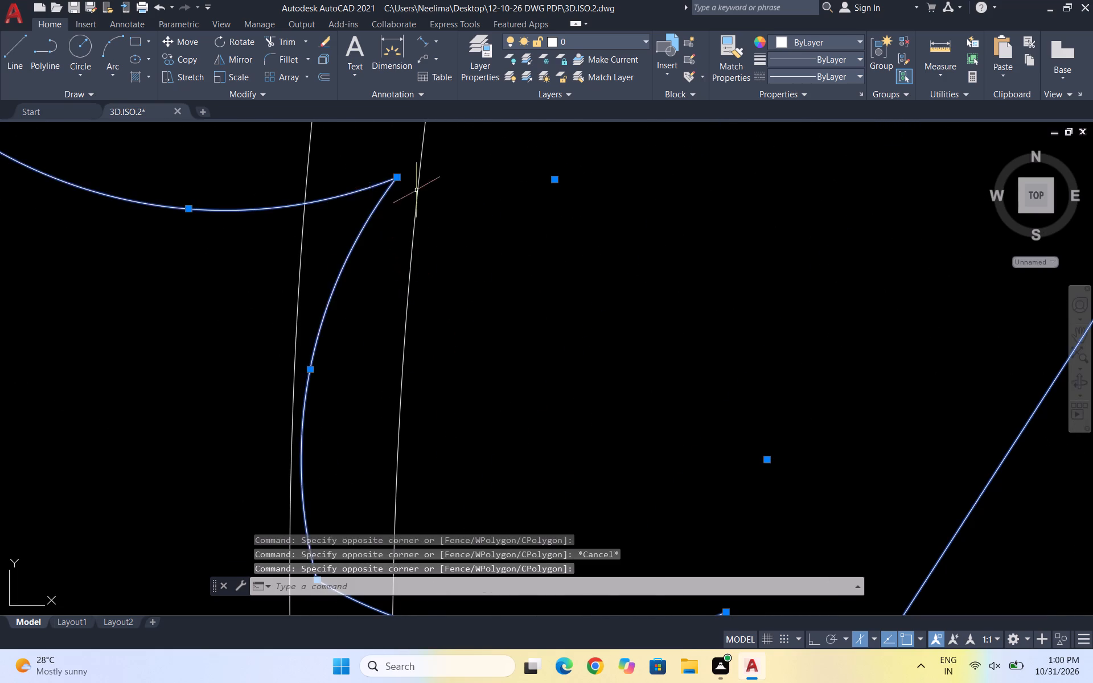
pyautogui.scroll(-2, 480, 214)
pyautogui.scroll(-2, 588, 401)
pyautogui.moveTo(500, 293); pyautogui.dragTo(443, 205)
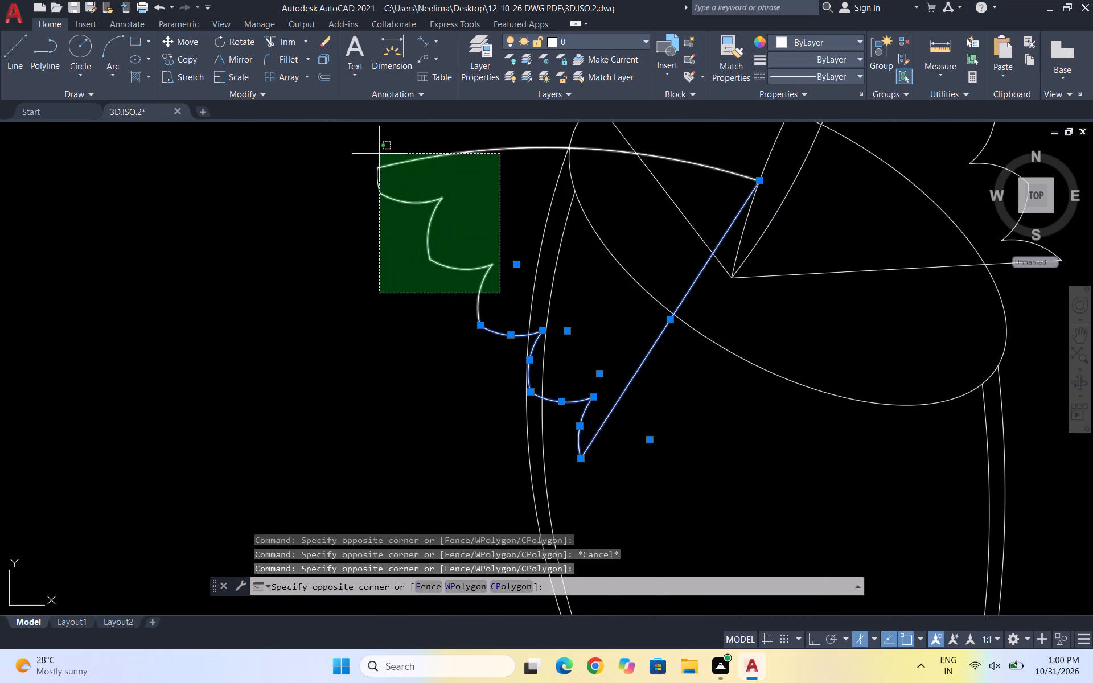
pyautogui.click(366, 147)
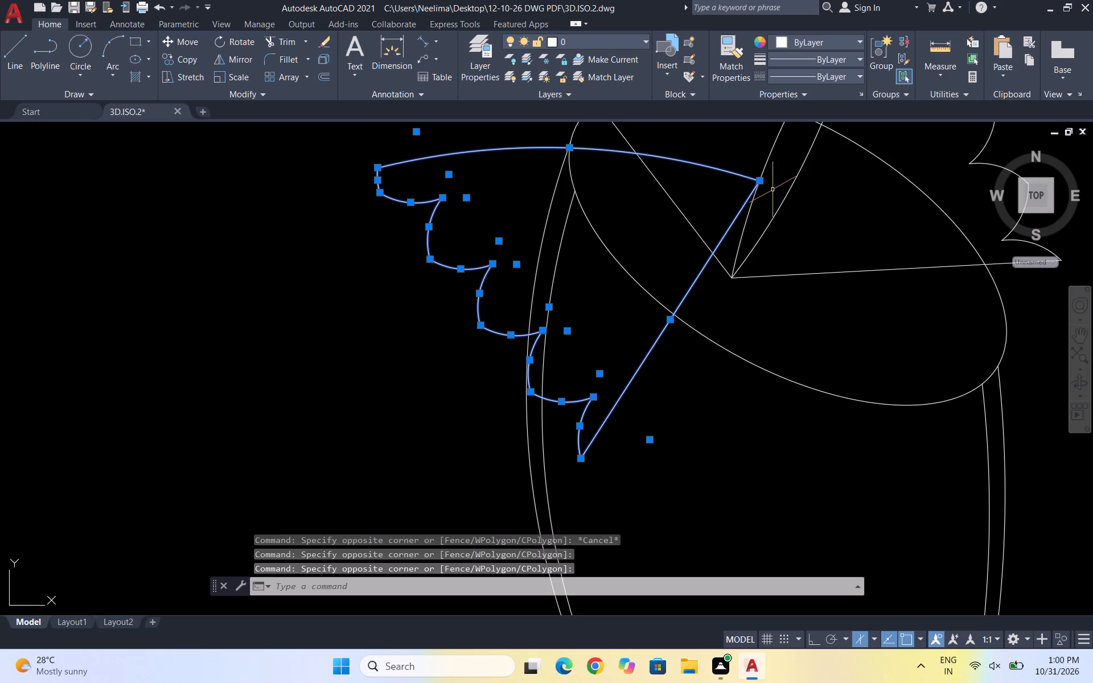
pyautogui.scroll(-1, 753, 178)
pyautogui.scroll(-2, 635, 269)
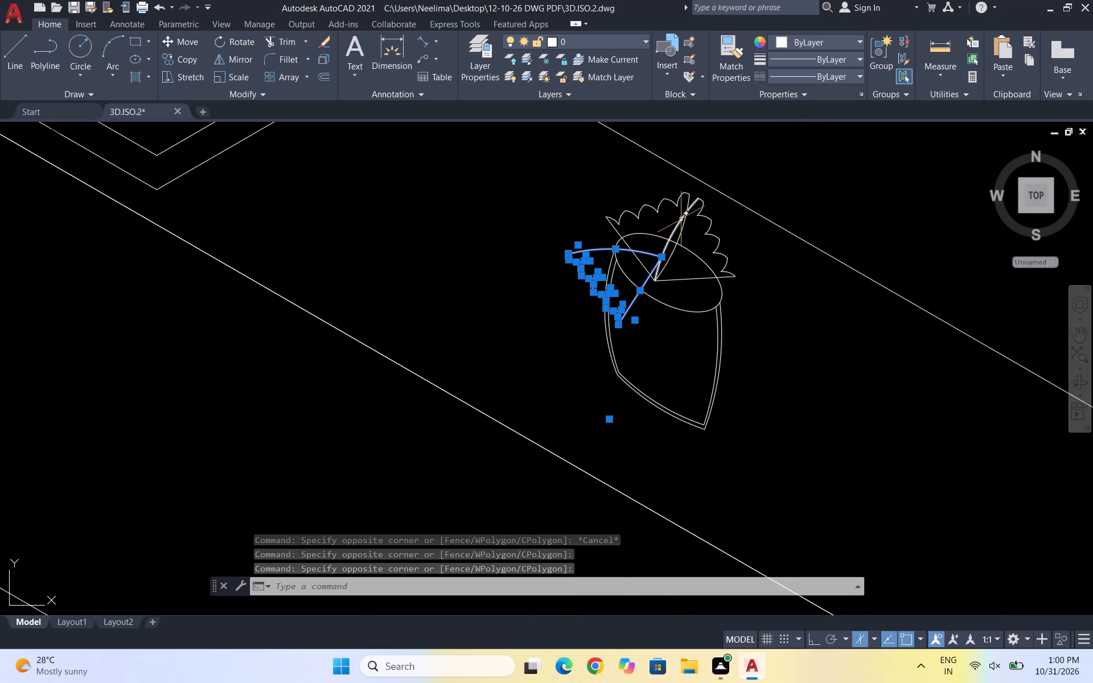
pyautogui.scroll(2, 681, 219)
pyautogui.press('m')
pyautogui.press('Return')
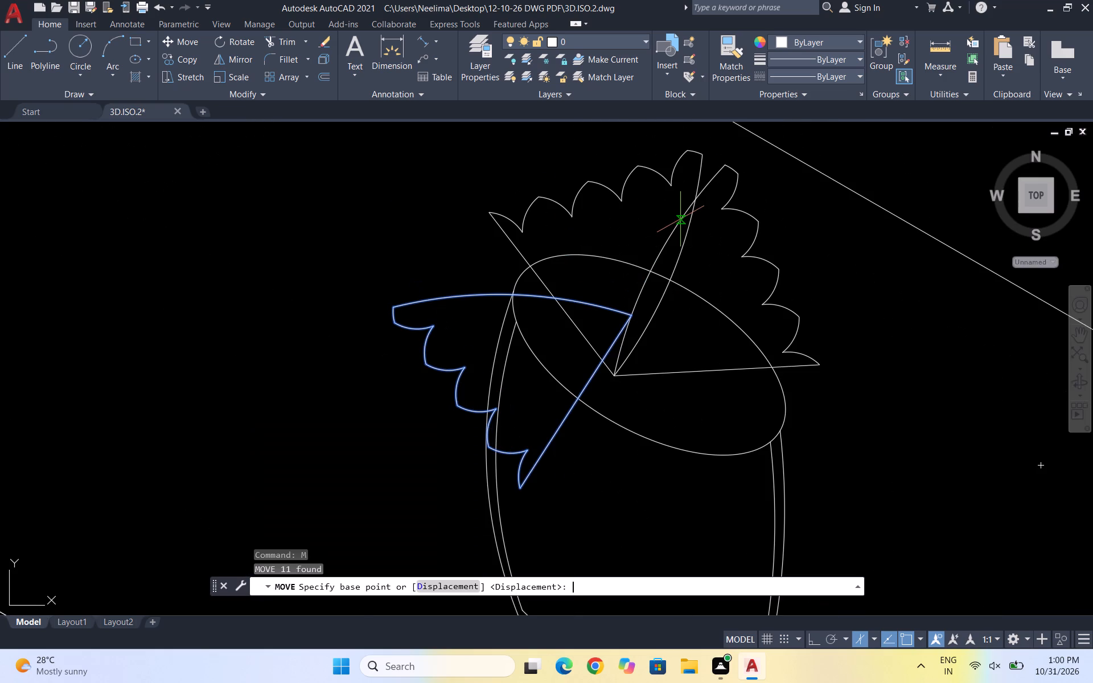
pyautogui.scroll(3, 624, 299)
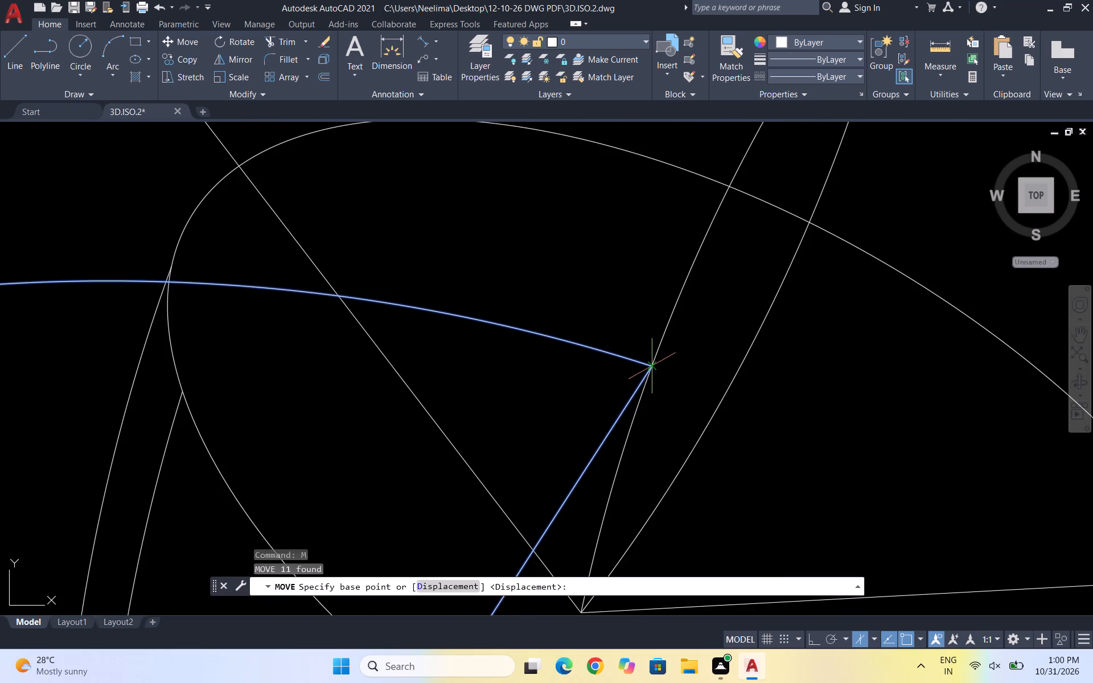
pyautogui.click(655, 363)
pyautogui.scroll(-4, 656, 319)
pyautogui.click(647, 360)
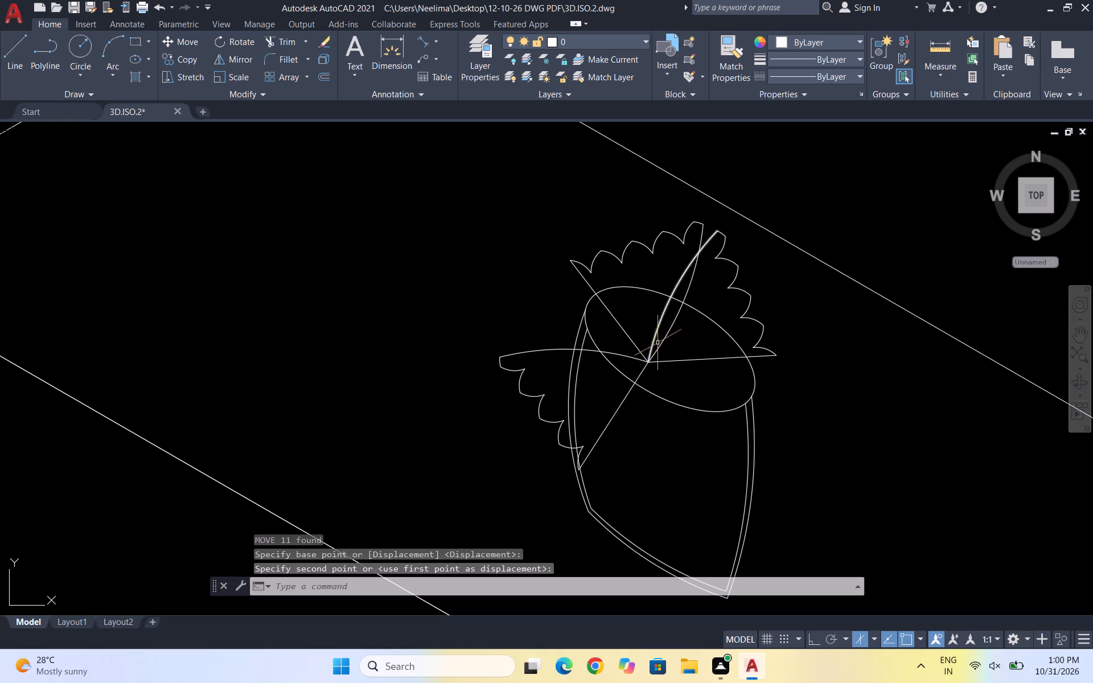
pyautogui.press('Escape')
# Mirror the whole lower-left scalloped leaf across a steep axis through the shared leaf point, keeping the original, to make a fourth leaf at lower right.
pyautogui.scroll(5, 575, 471)
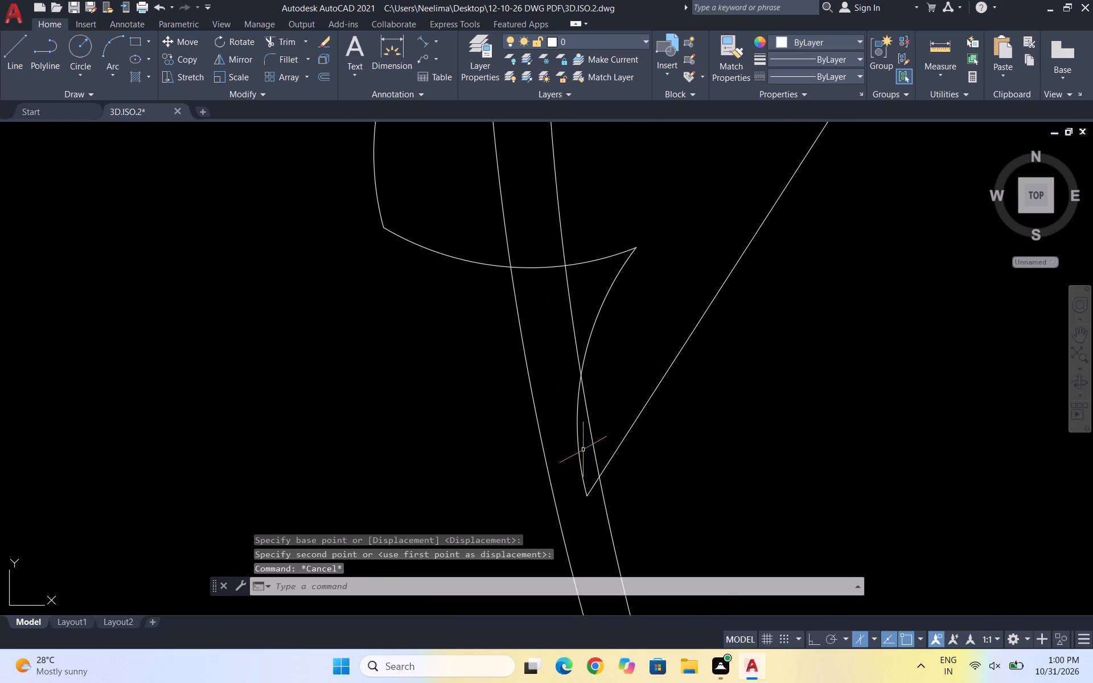
pyautogui.moveTo(582, 451); pyautogui.dragTo(577, 449)
pyautogui.click(565, 437)
pyautogui.moveTo(693, 412); pyautogui.dragTo(683, 373)
pyautogui.click(681, 341)
pyautogui.scroll(-1, 746, 389)
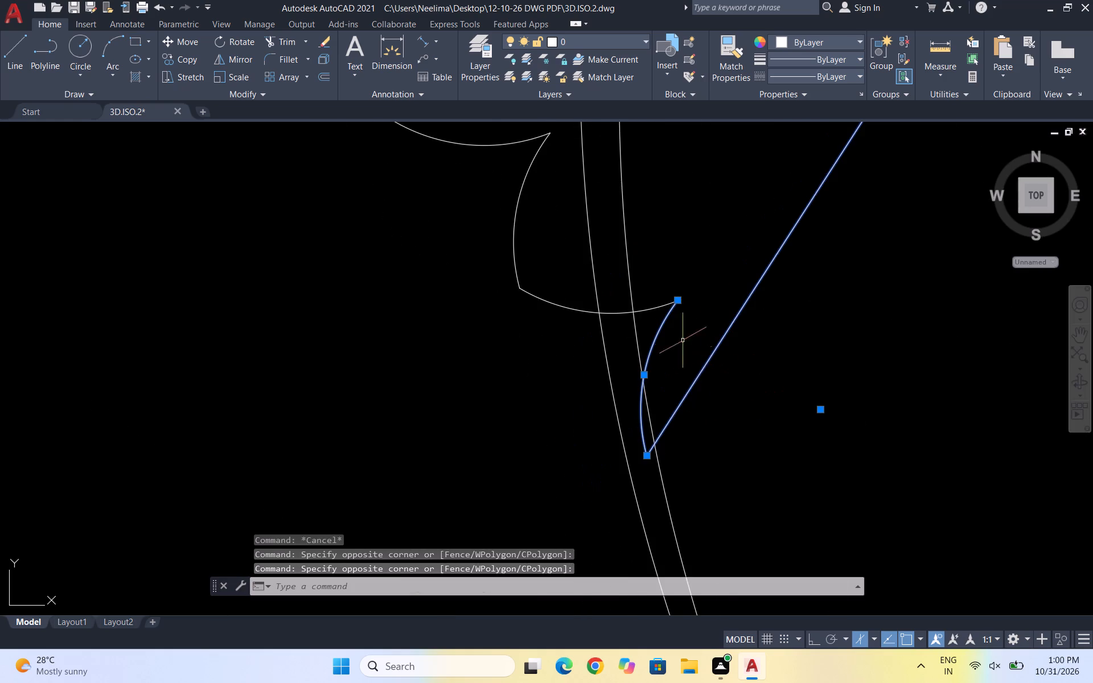
pyautogui.scroll(3, 667, 298)
pyautogui.moveTo(666, 335); pyautogui.dragTo(660, 322)
pyautogui.click(644, 304)
pyautogui.scroll(-4, 662, 310)
pyautogui.moveTo(619, 293); pyautogui.dragTo(594, 256)
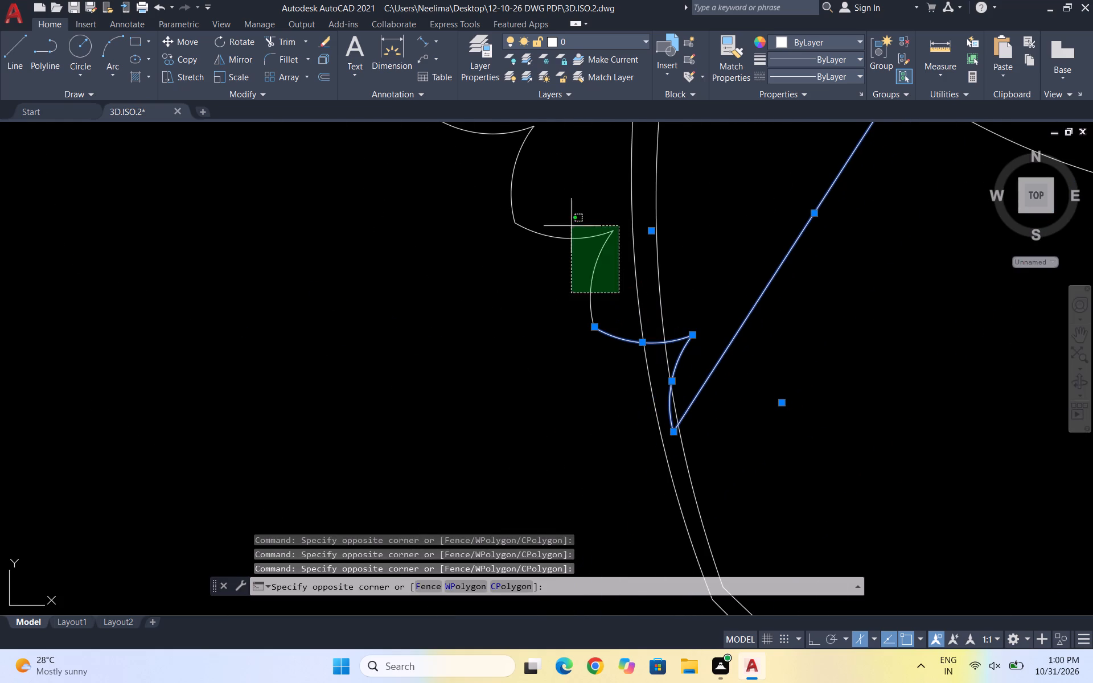
pyautogui.click(561, 209)
pyautogui.scroll(-3, 547, 289)
pyautogui.scroll(2, 548, 278)
pyautogui.moveTo(555, 301); pyautogui.dragTo(523, 269)
pyautogui.moveTo(416, 157); pyautogui.dragTo(422, 171)
pyautogui.scroll(-1, 654, 385)
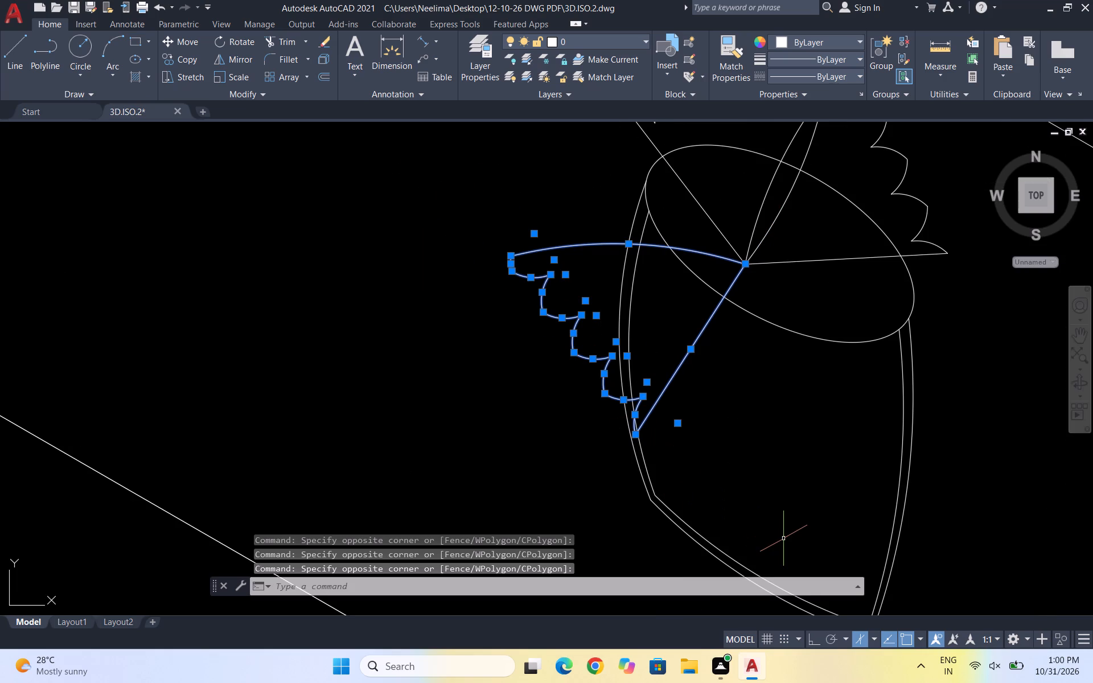
pyautogui.write('MI')
pyautogui.press('Return')
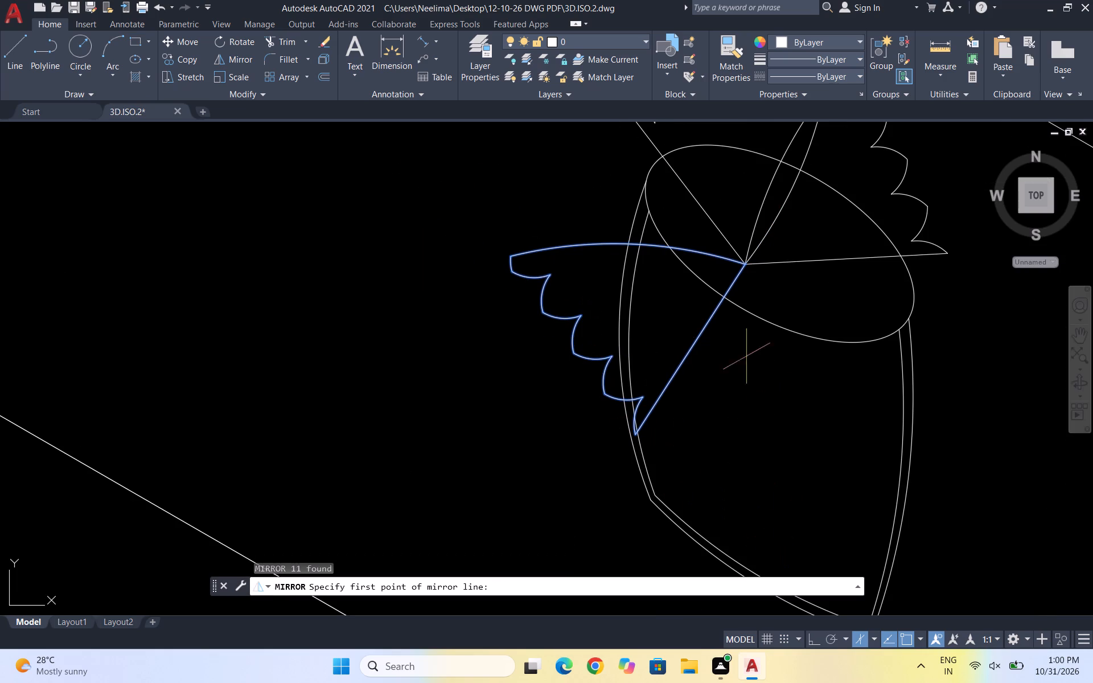
pyautogui.click(749, 264)
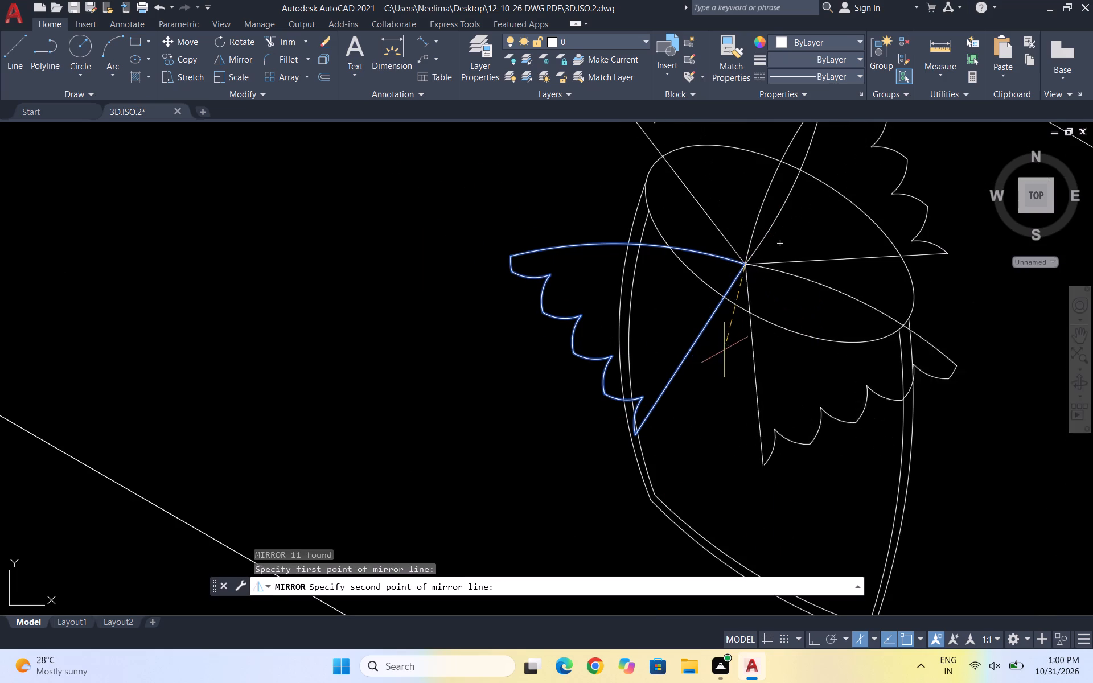
pyautogui.click(726, 333)
pyautogui.scroll(-2, 718, 278)
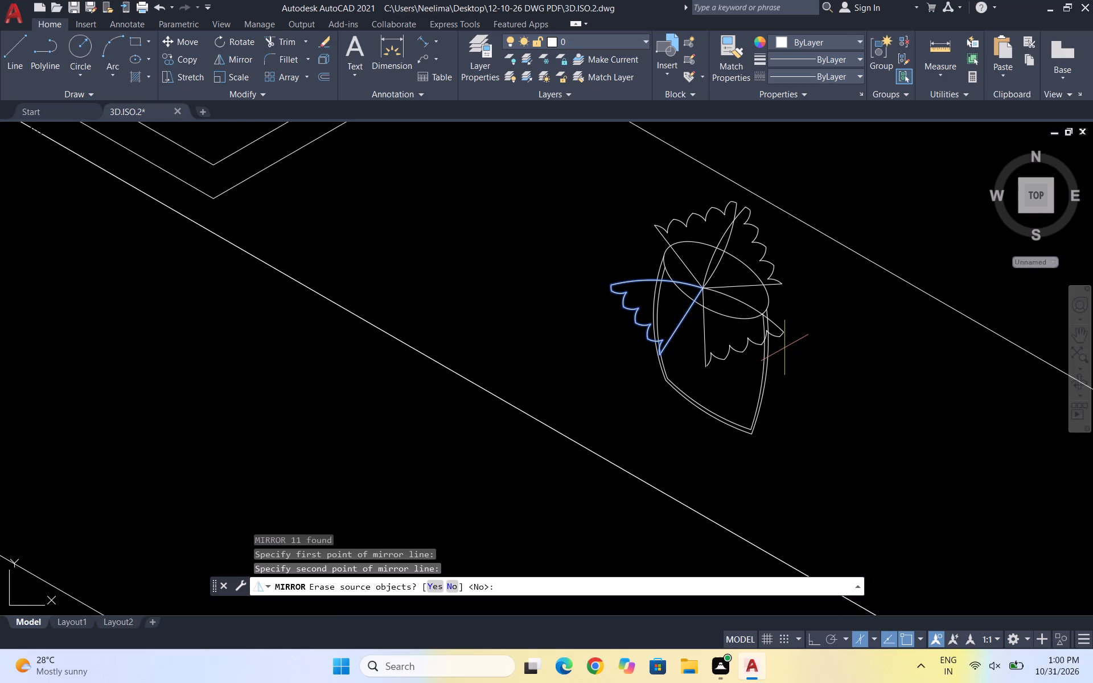
pyautogui.press('space')
# Move the whole upper-right scalloped leaf a short distance right, off the shared leaf point and clear of the upper-left leaf.
pyautogui.scroll(4, 749, 211)
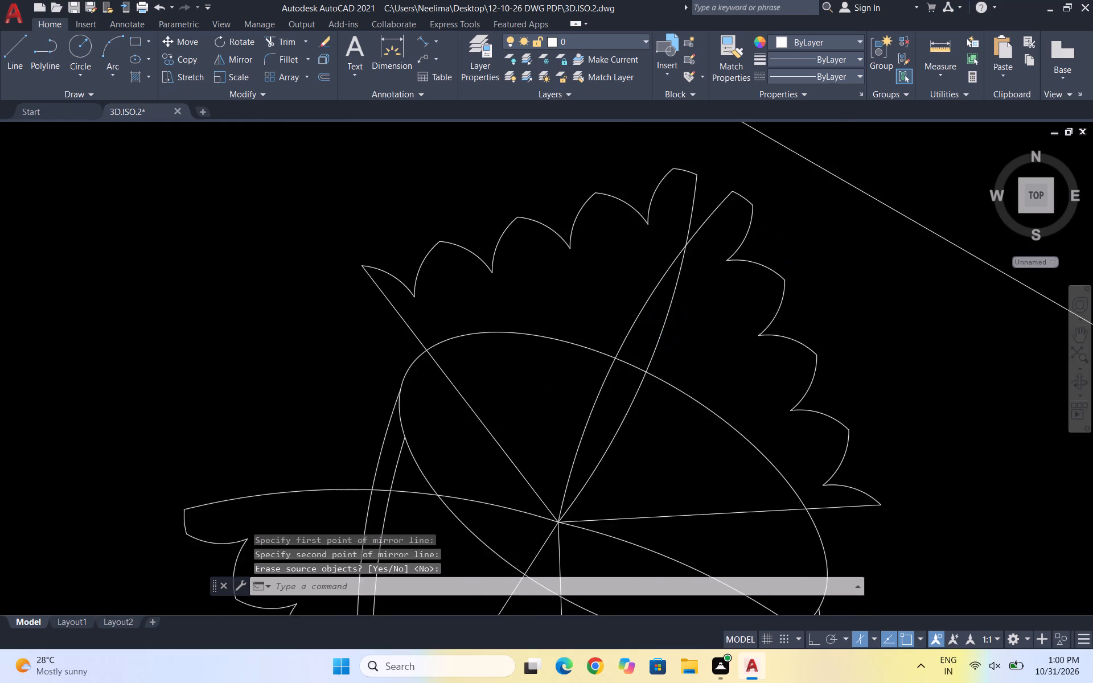
pyautogui.moveTo(786, 341); pyautogui.dragTo(748, 277)
pyautogui.click(708, 178)
pyautogui.scroll(-2, 705, 178)
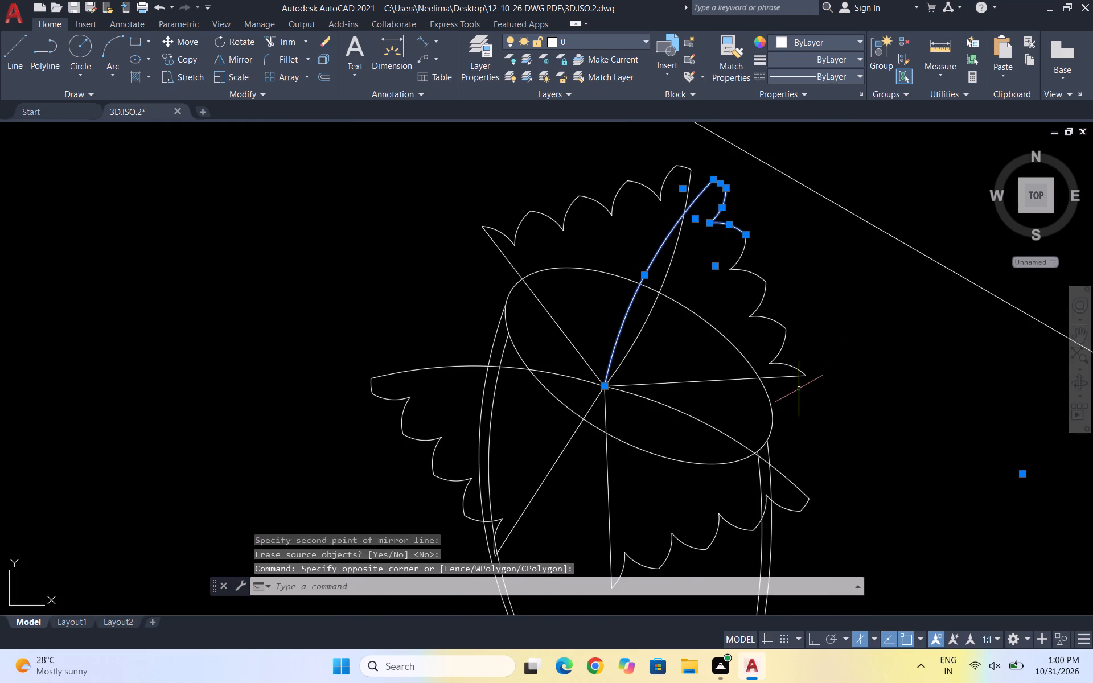
pyautogui.moveTo(799, 389); pyautogui.dragTo(796, 371)
pyautogui.click(782, 331)
pyautogui.scroll(2, 775, 298)
pyautogui.moveTo(759, 394); pyautogui.dragTo(738, 322)
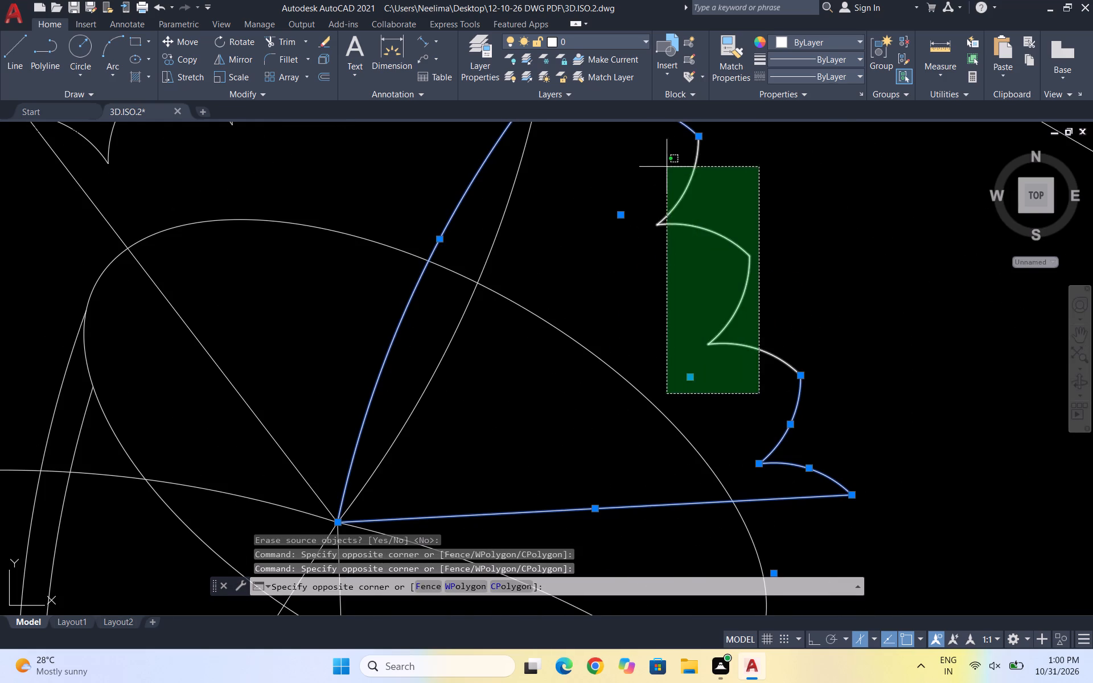
pyautogui.moveTo(665, 159); pyautogui.dragTo(691, 159)
pyautogui.scroll(-3, 810, 198)
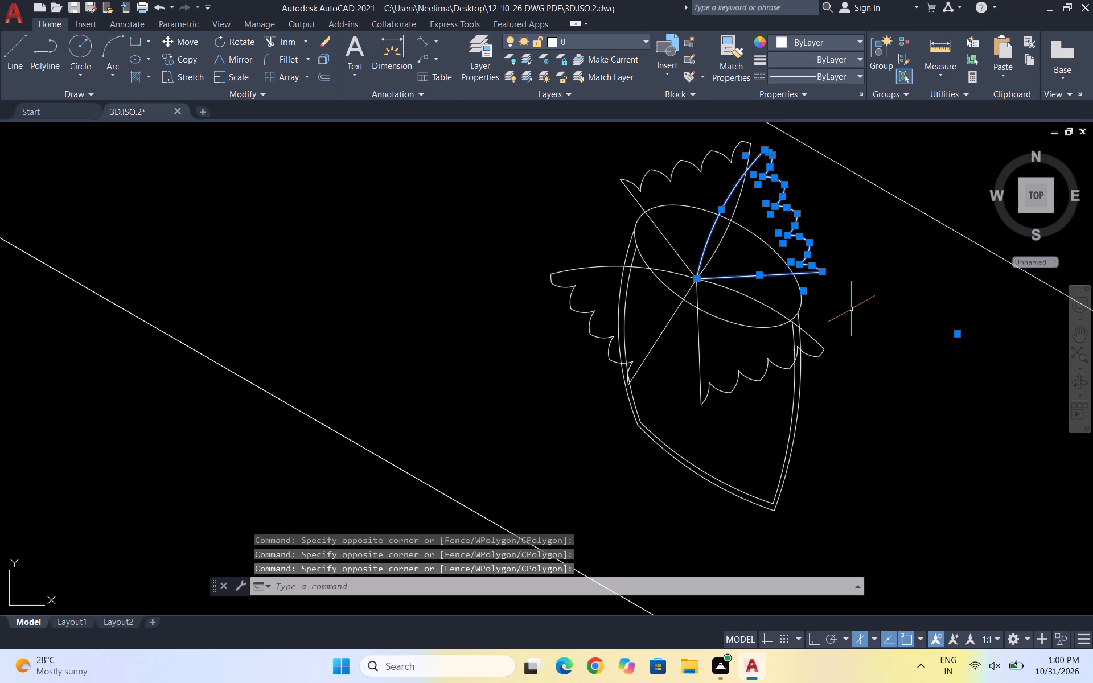
pyautogui.press('m')
pyautogui.press('Return')
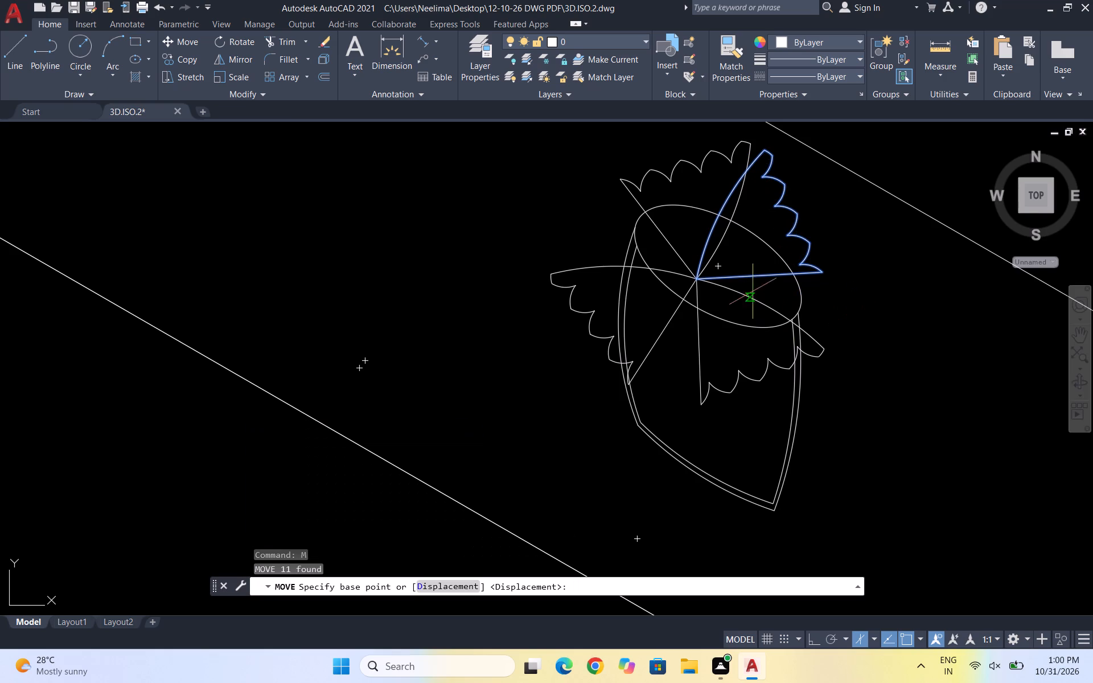
pyautogui.click(696, 271)
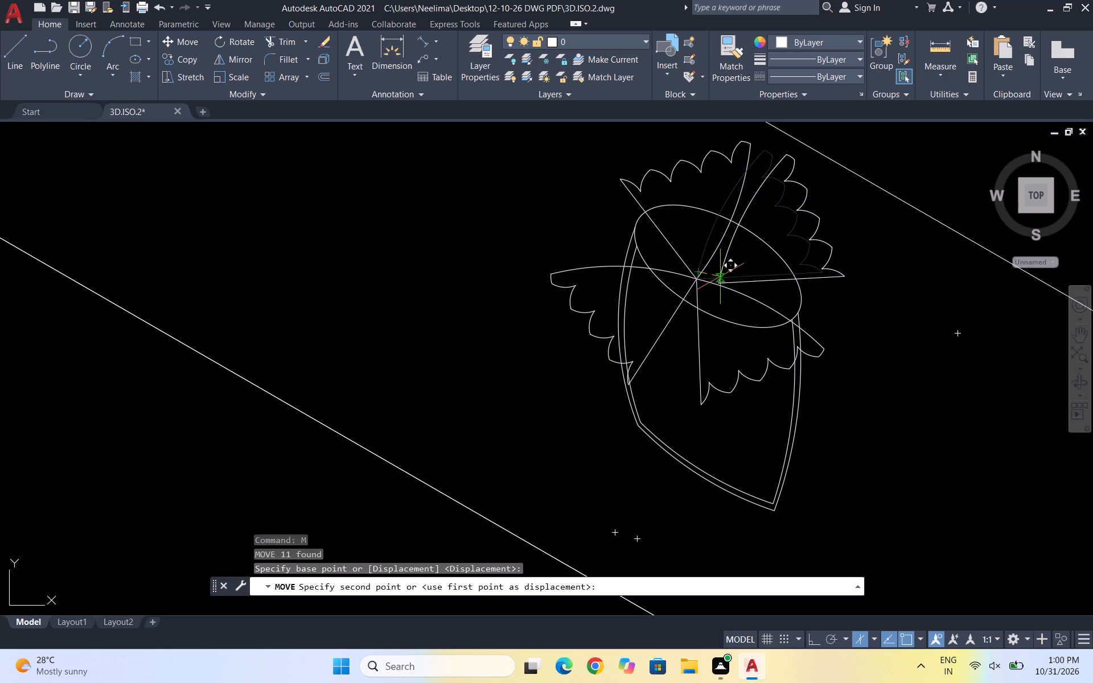
pyautogui.click(736, 271)
pyautogui.press('Escape')
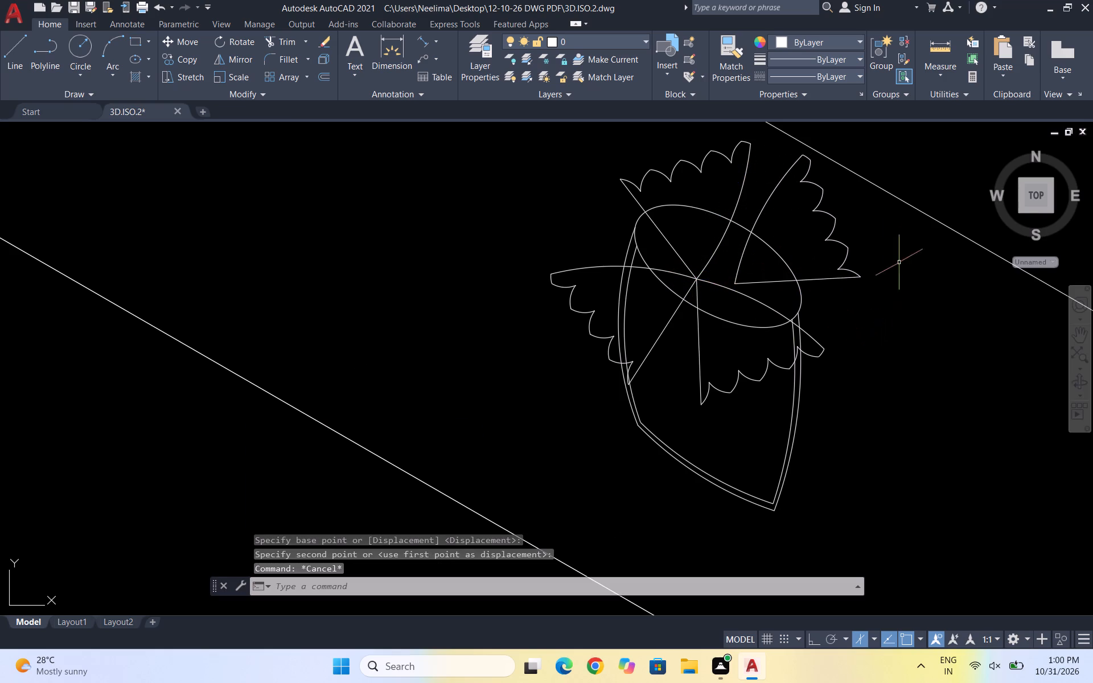
# Rotate the whole upper-right scalloped leaf a few degrees counterclockwise about its inner tip.
pyautogui.scroll(1, 819, 191)
pyautogui.scroll(1, 847, 246)
pyautogui.moveTo(947, 431); pyautogui.dragTo(873, 356)
pyautogui.moveTo(849, 299); pyautogui.dragTo(868, 293)
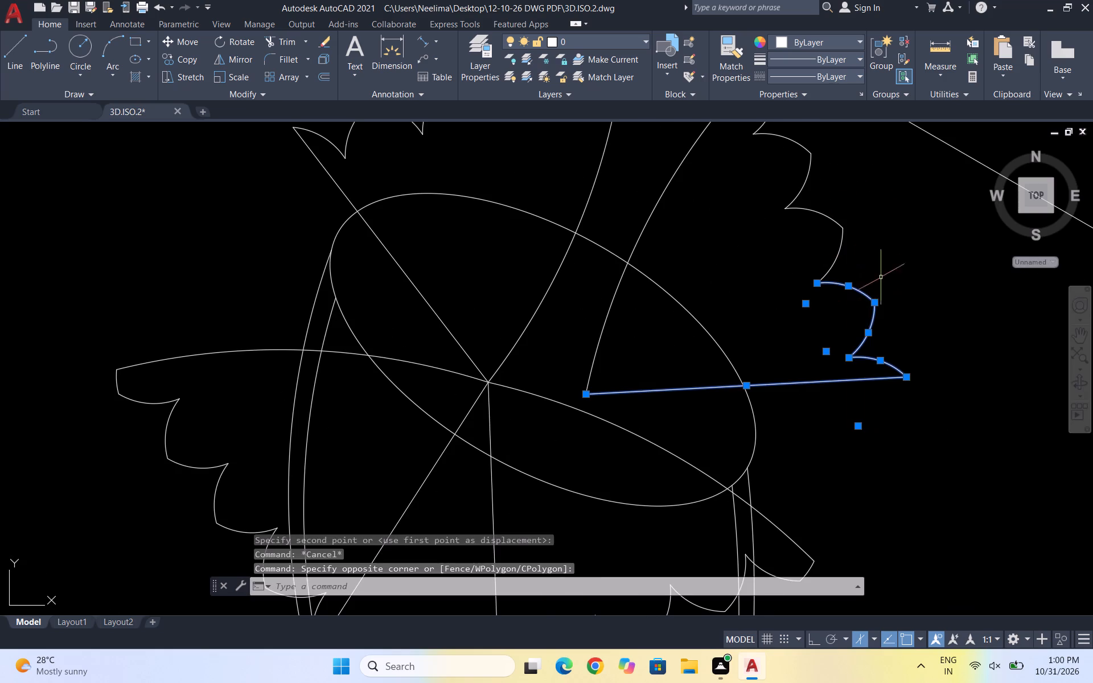
pyautogui.moveTo(882, 268); pyautogui.dragTo(843, 249)
pyautogui.click(765, 183)
pyautogui.scroll(-2, 780, 191)
pyautogui.scroll(2, 780, 155)
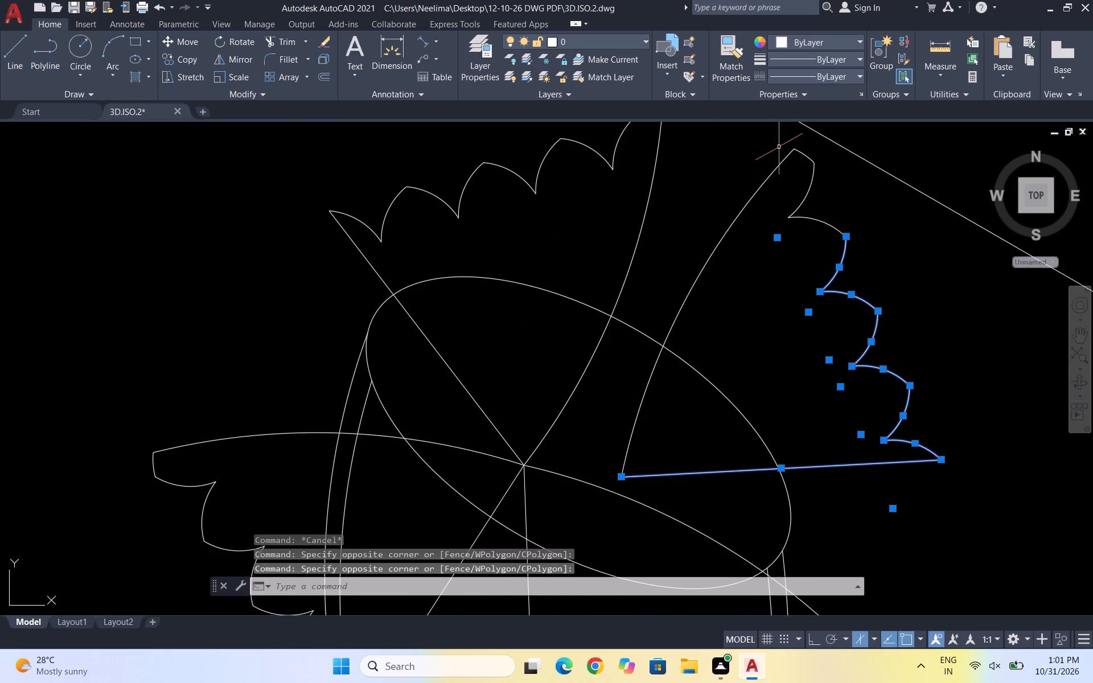
pyautogui.moveTo(836, 234); pyautogui.dragTo(799, 208)
pyautogui.click(754, 145)
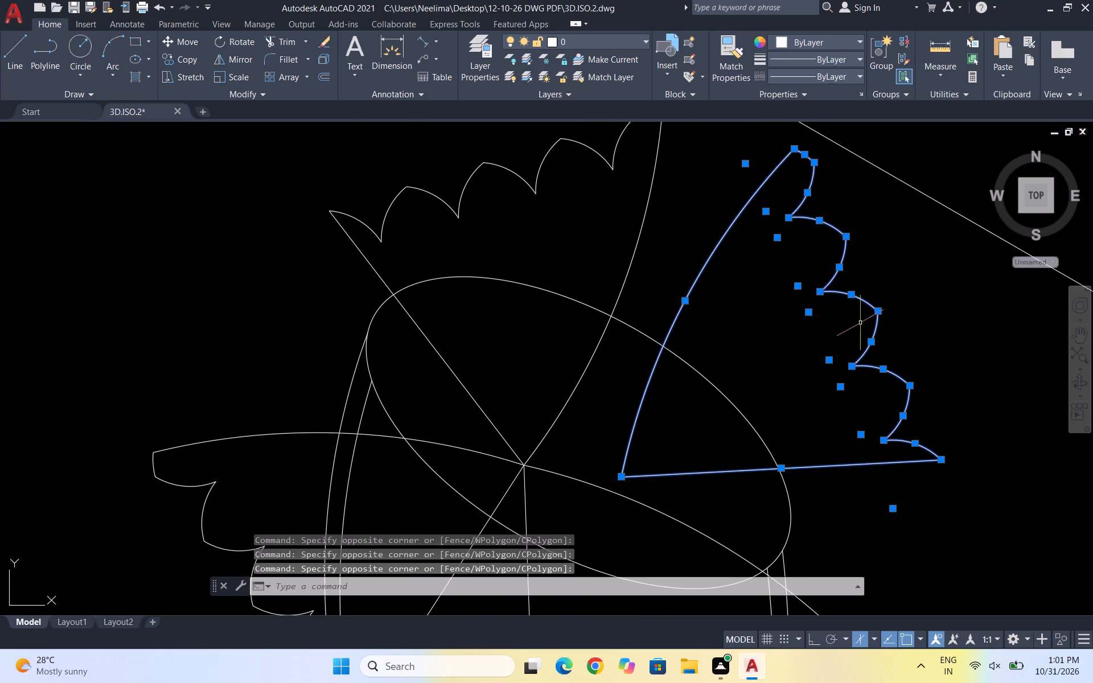
pyautogui.scroll(-1, 854, 442)
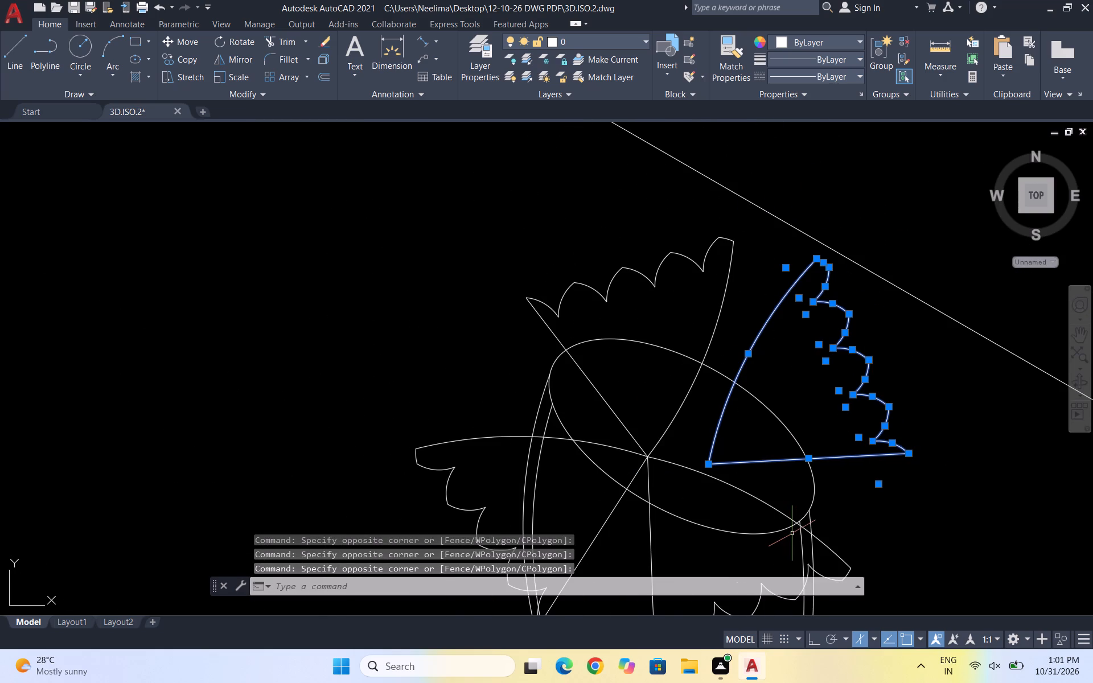
pyautogui.write('RO')
pyautogui.press('Return')
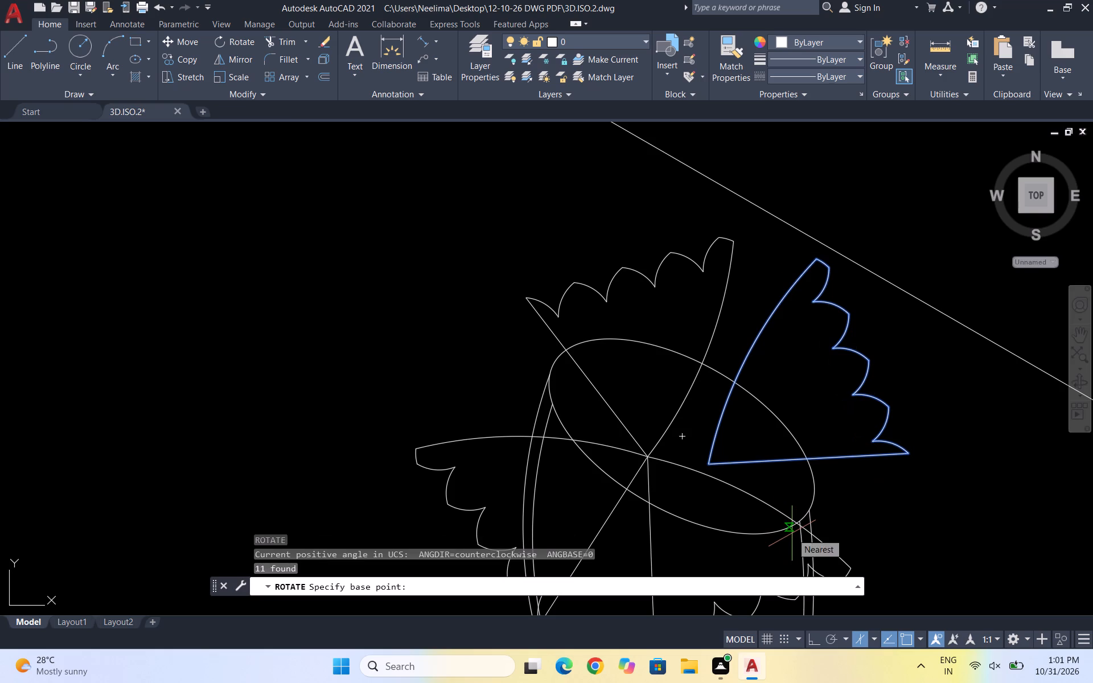
pyautogui.click(706, 463)
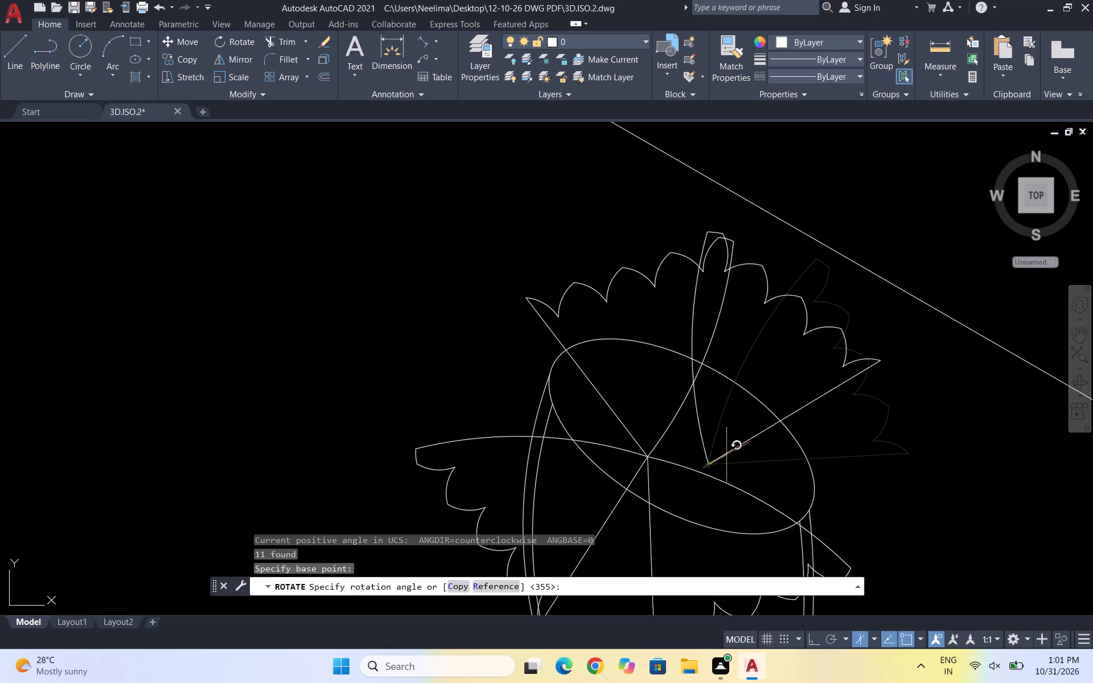
pyautogui.click(727, 466)
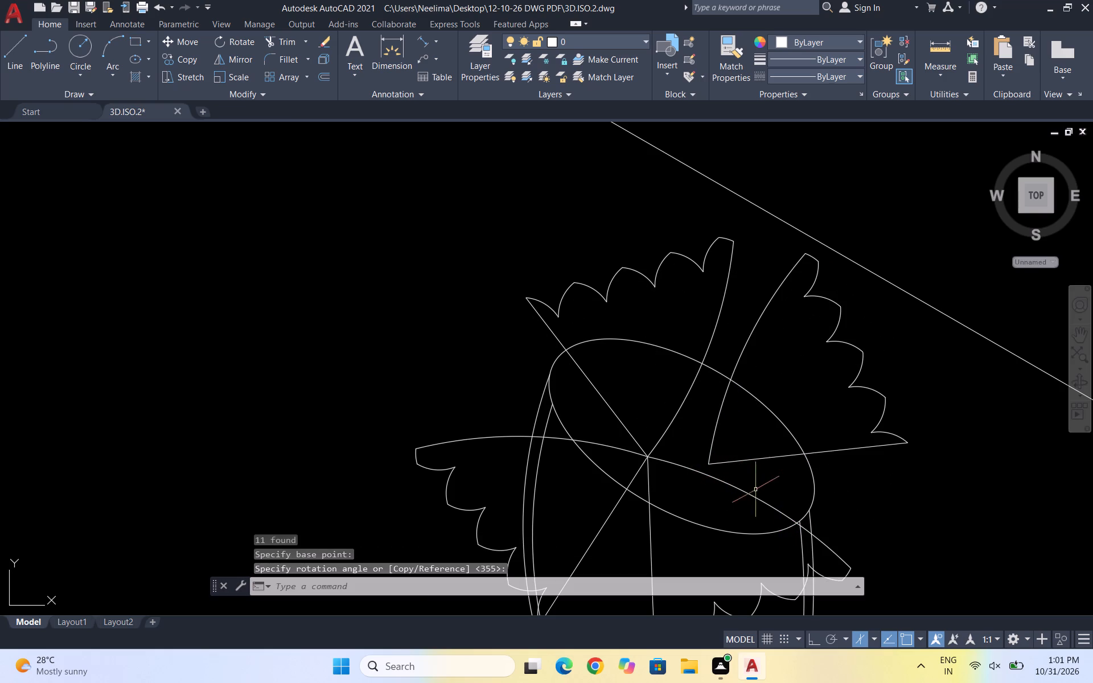
# Move the whole rotated upper-right leaf by its inner tip onto the point shared by the other three leaves.
pyautogui.scroll(3, 723, 467)
pyautogui.moveTo(717, 468); pyautogui.dragTo(697, 441)
pyautogui.click(667, 405)
pyautogui.scroll(-2, 721, 466)
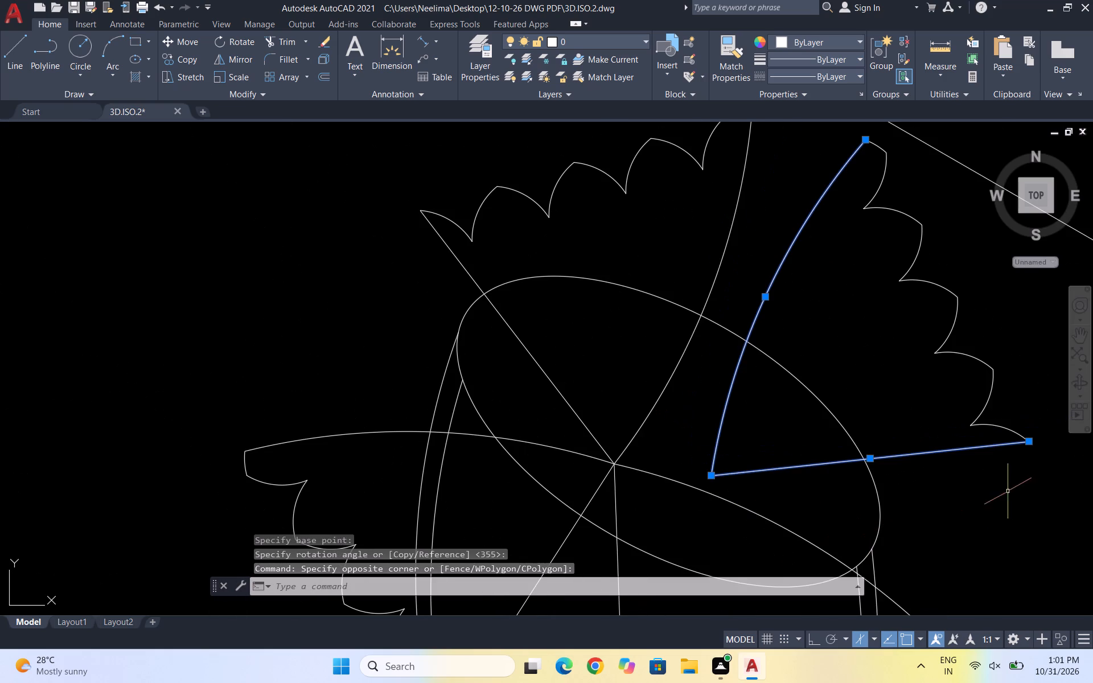
pyautogui.moveTo(1031, 481); pyautogui.dragTo(1020, 451)
pyautogui.click(969, 340)
pyautogui.moveTo(947, 388); pyautogui.dragTo(946, 353)
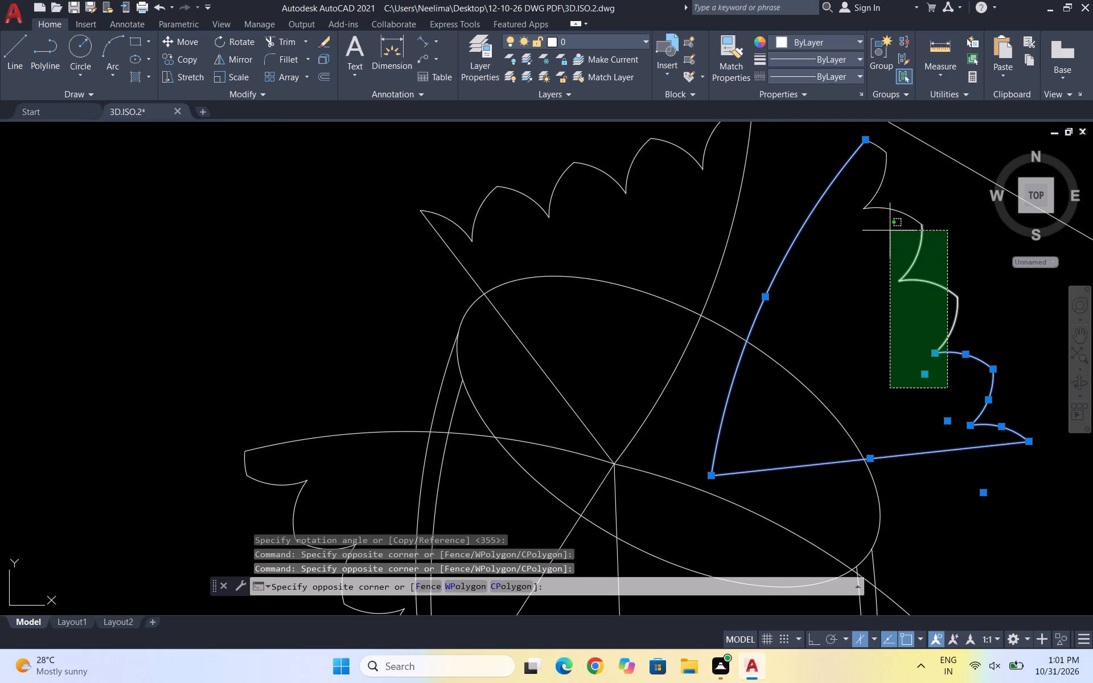
pyautogui.click(891, 225)
pyautogui.moveTo(899, 218); pyautogui.dragTo(885, 204)
pyautogui.click(860, 146)
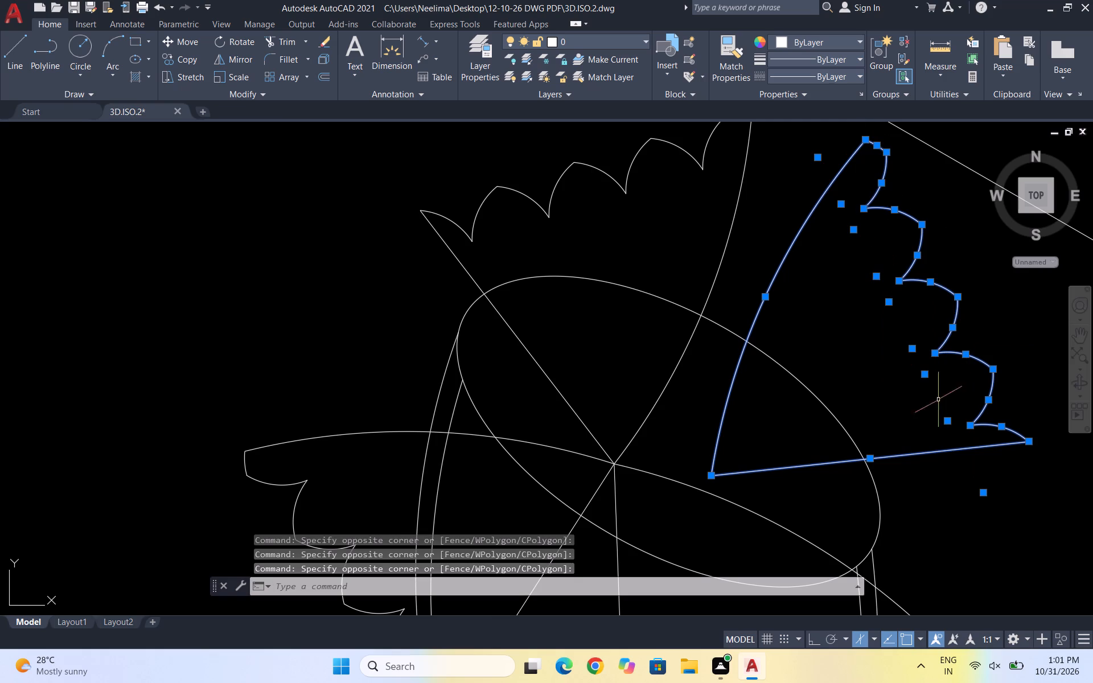
pyautogui.press('m')
pyautogui.press('Return')
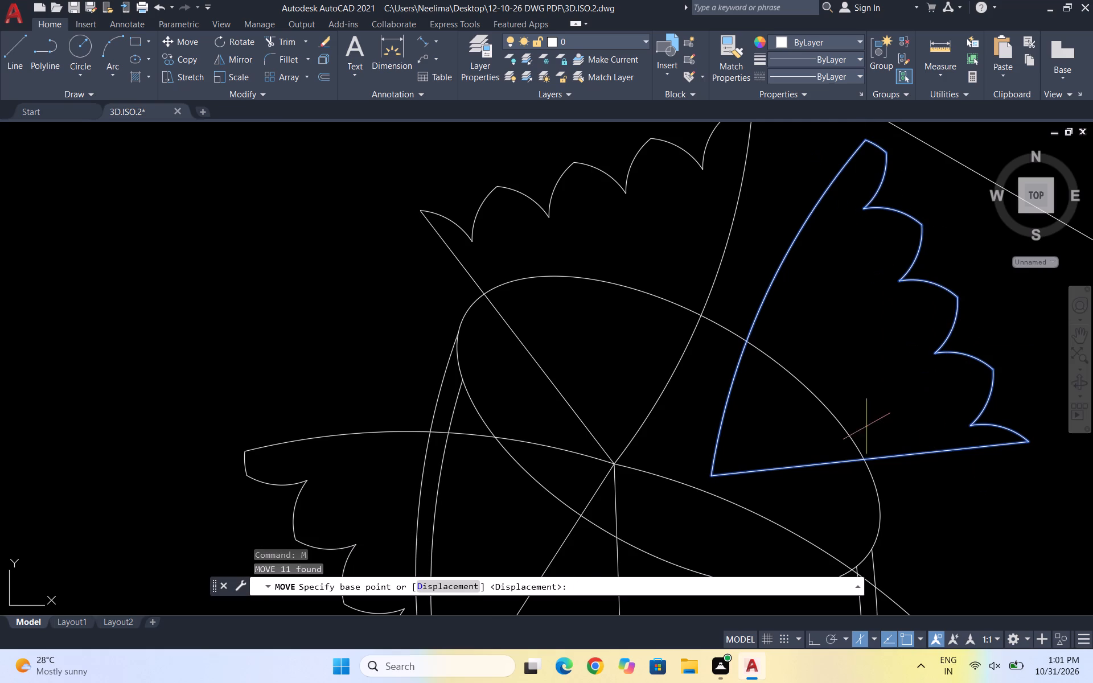
pyautogui.scroll(1, 722, 510)
pyautogui.moveTo(707, 451); pyautogui.dragTo(698, 451)
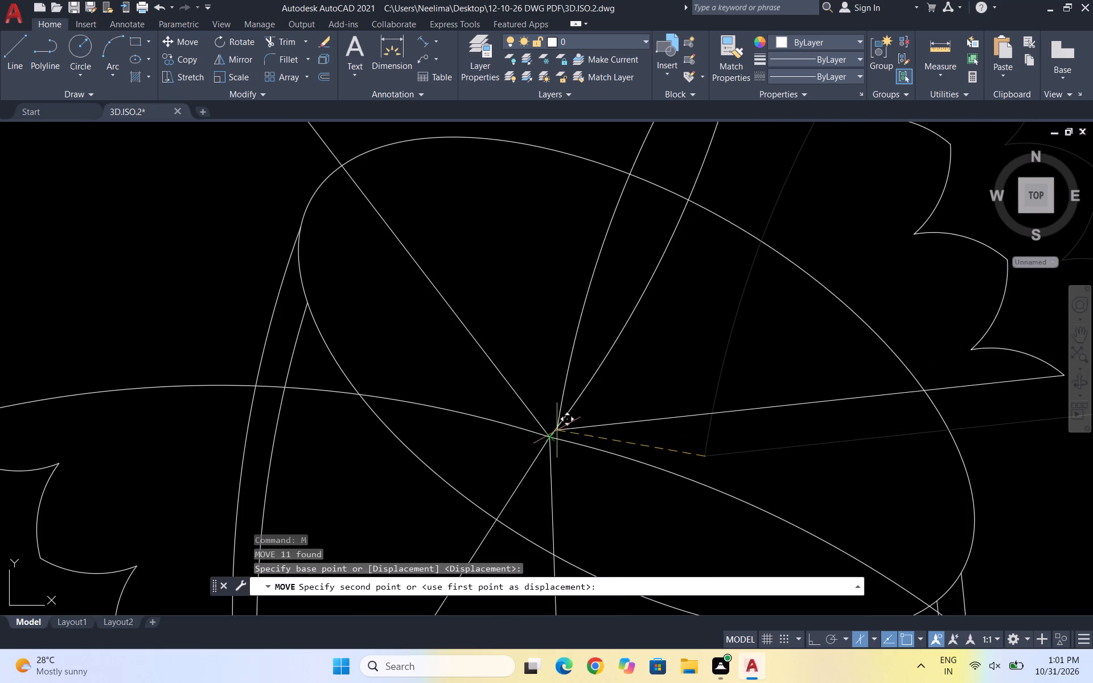
pyautogui.click(549, 437)
pyautogui.scroll(-3, 655, 401)
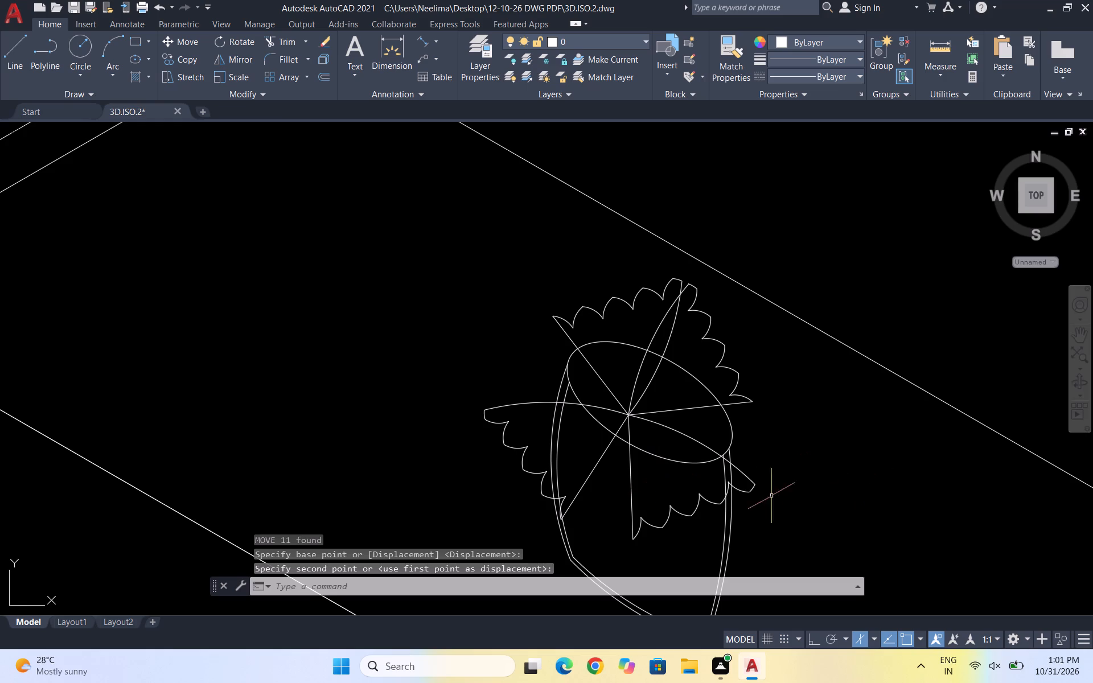
pyautogui.press('Escape')
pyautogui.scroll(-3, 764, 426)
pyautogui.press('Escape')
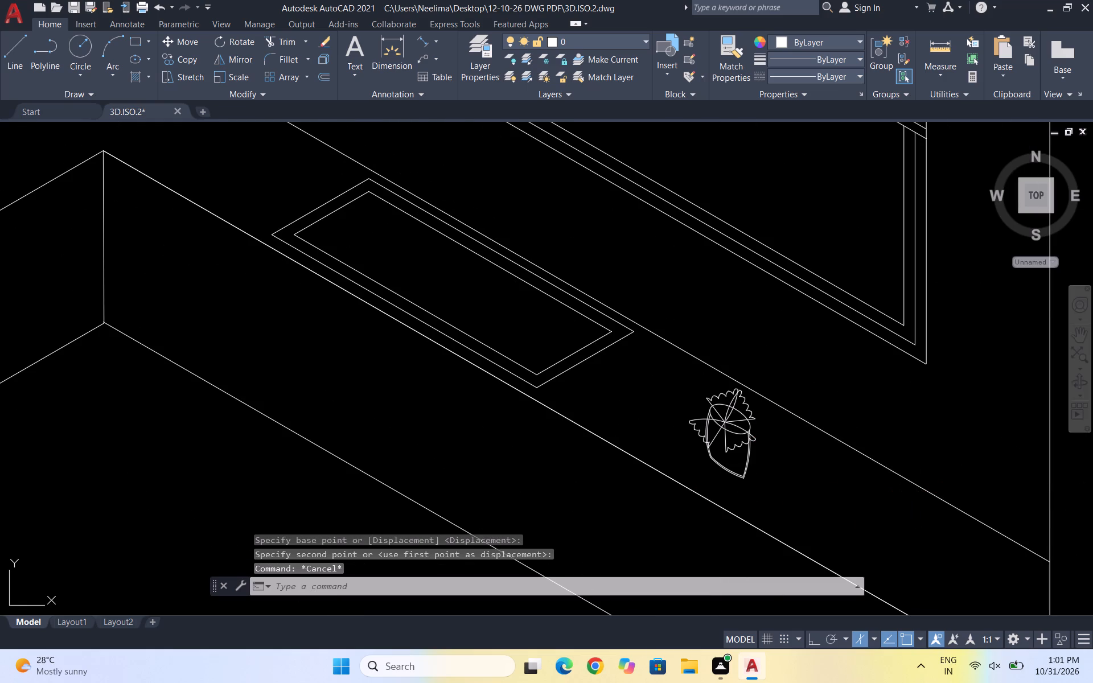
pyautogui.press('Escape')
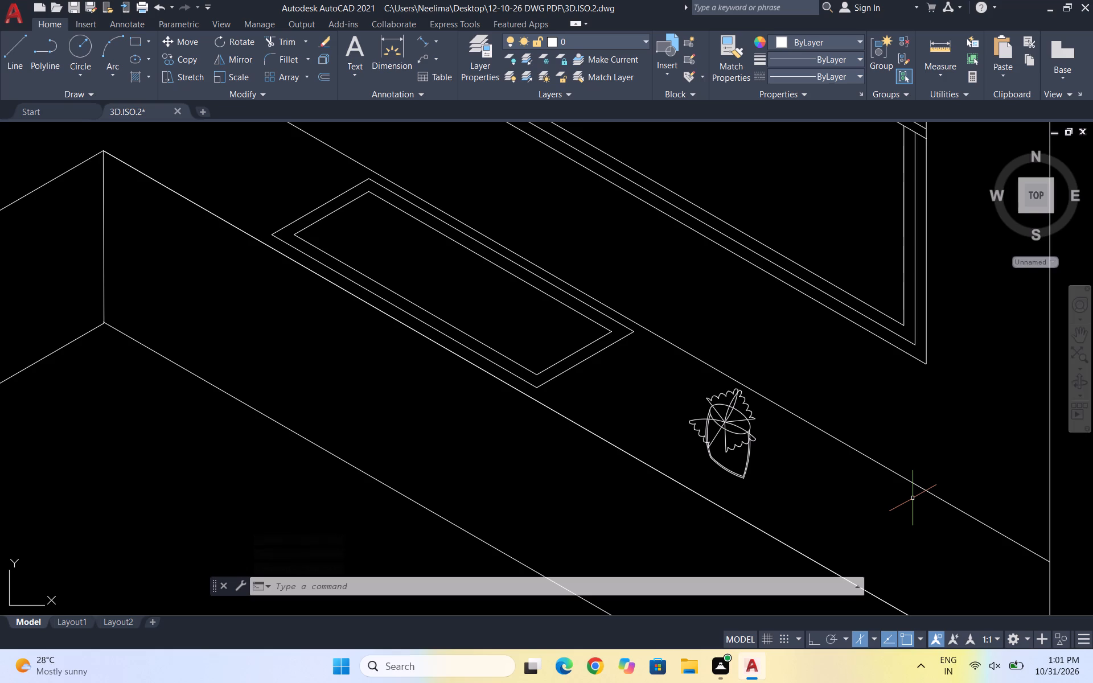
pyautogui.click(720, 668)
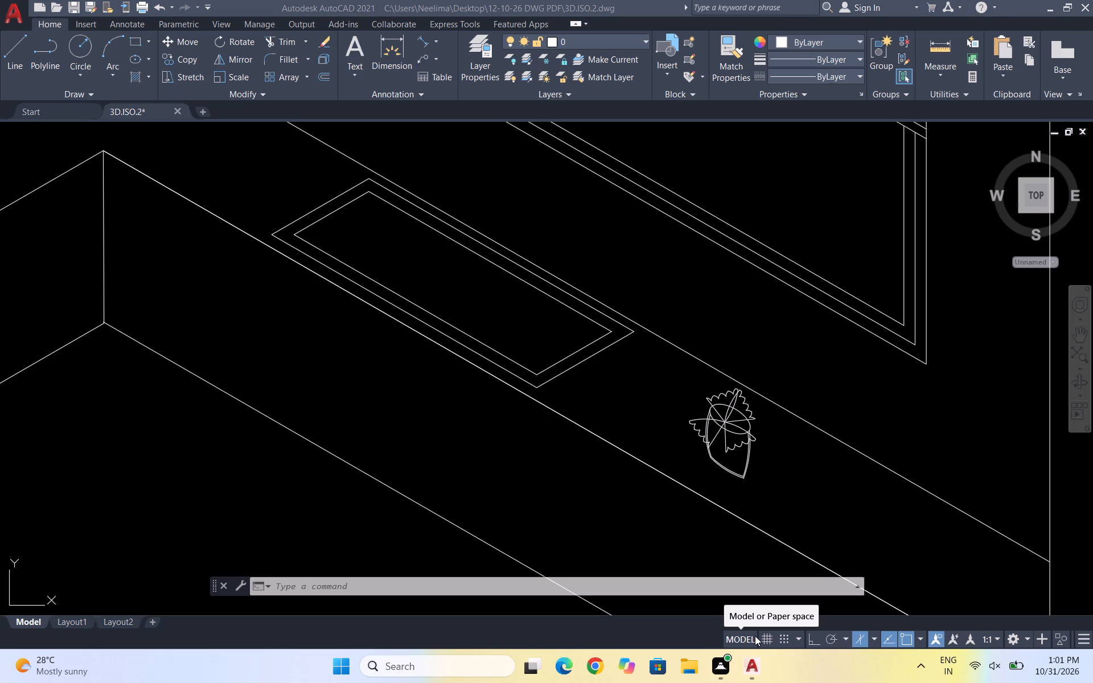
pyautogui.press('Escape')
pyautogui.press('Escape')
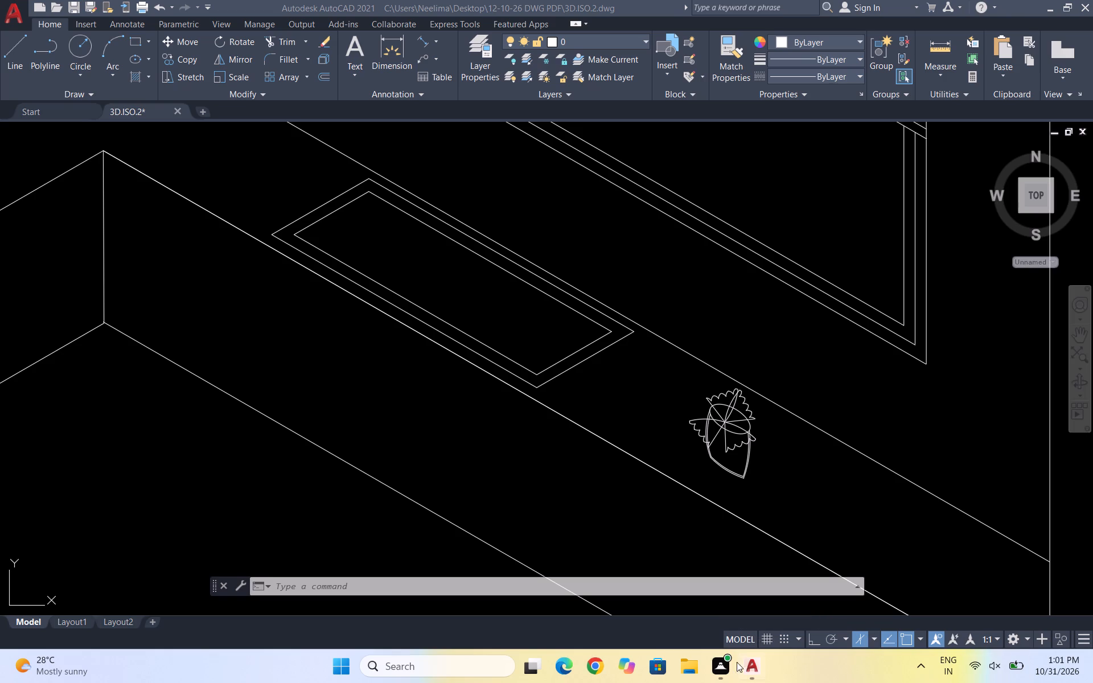
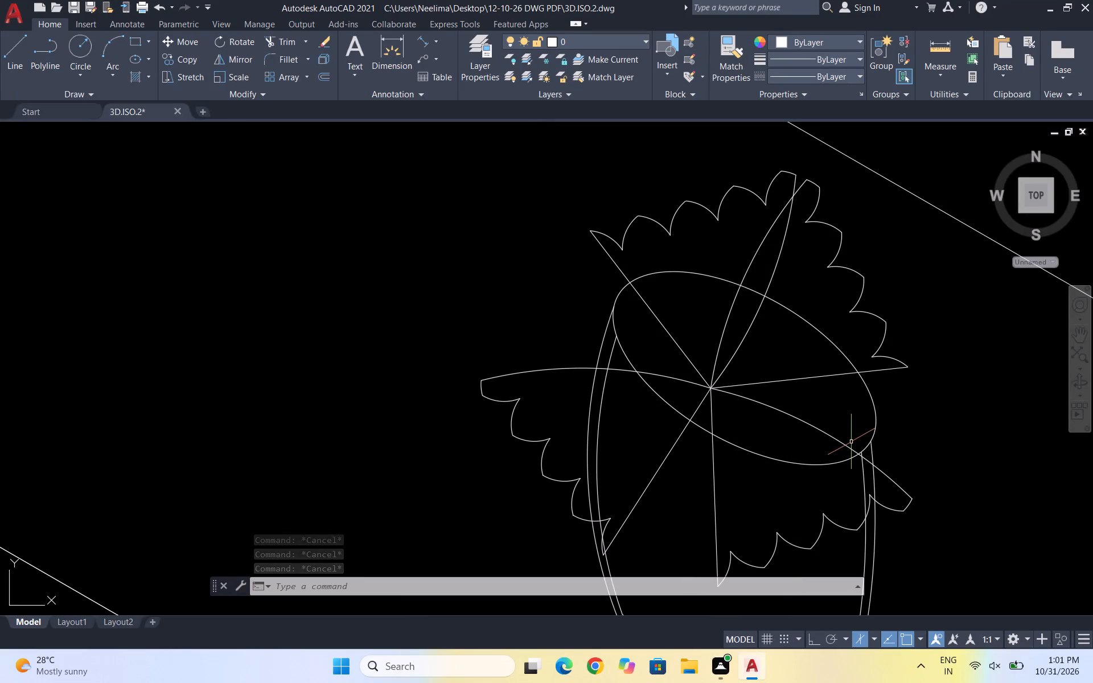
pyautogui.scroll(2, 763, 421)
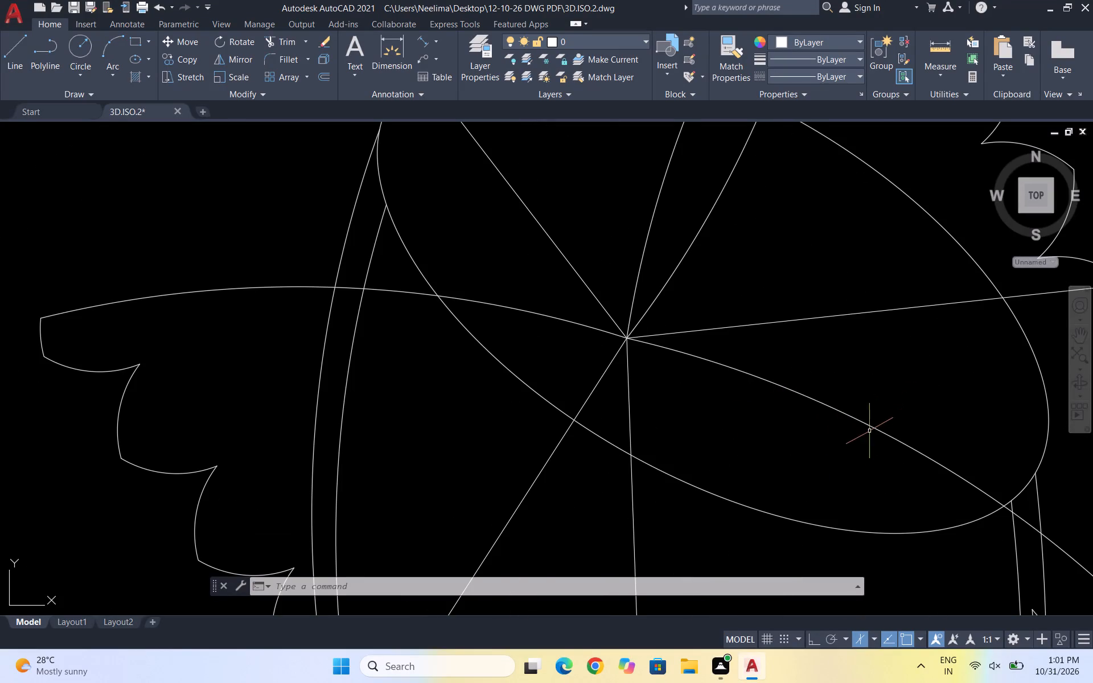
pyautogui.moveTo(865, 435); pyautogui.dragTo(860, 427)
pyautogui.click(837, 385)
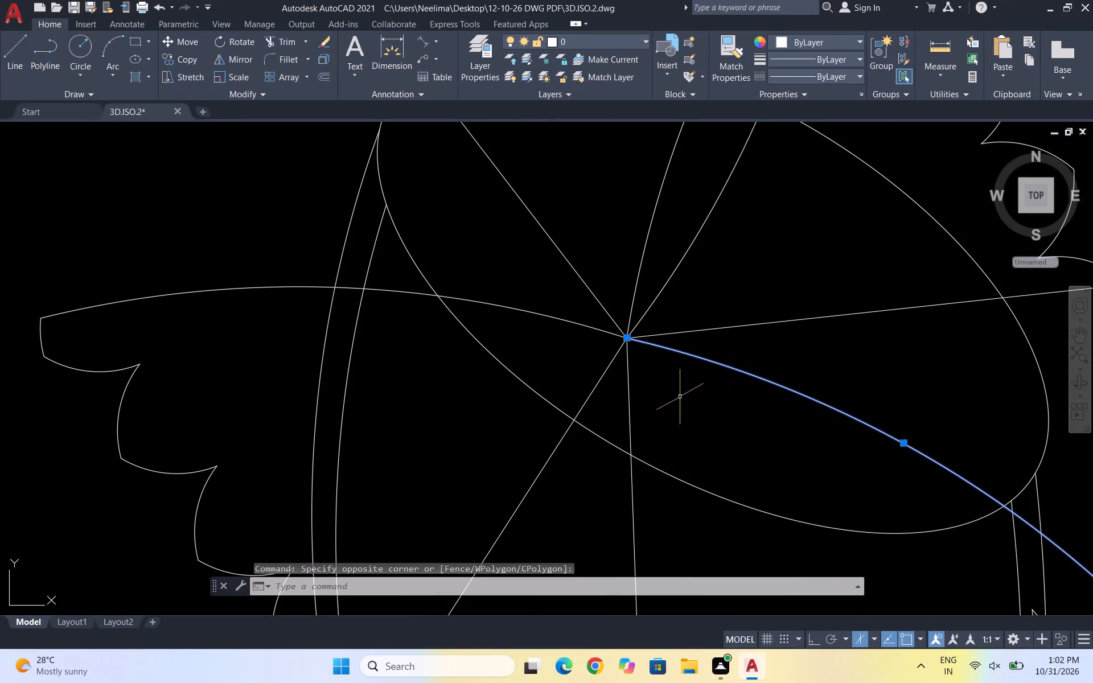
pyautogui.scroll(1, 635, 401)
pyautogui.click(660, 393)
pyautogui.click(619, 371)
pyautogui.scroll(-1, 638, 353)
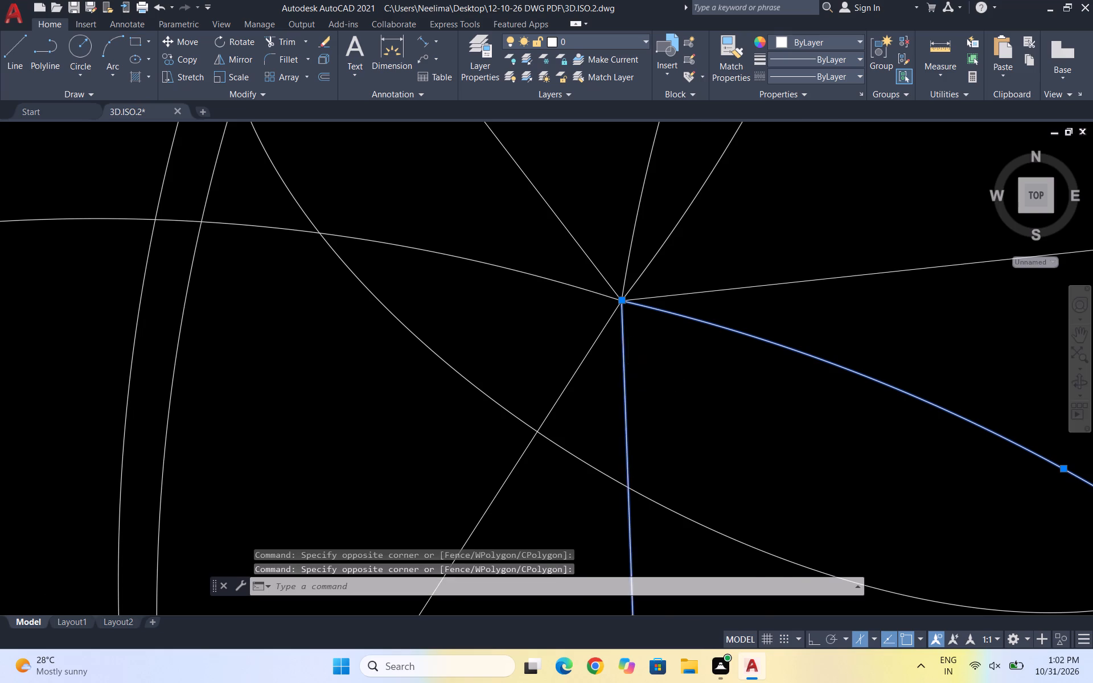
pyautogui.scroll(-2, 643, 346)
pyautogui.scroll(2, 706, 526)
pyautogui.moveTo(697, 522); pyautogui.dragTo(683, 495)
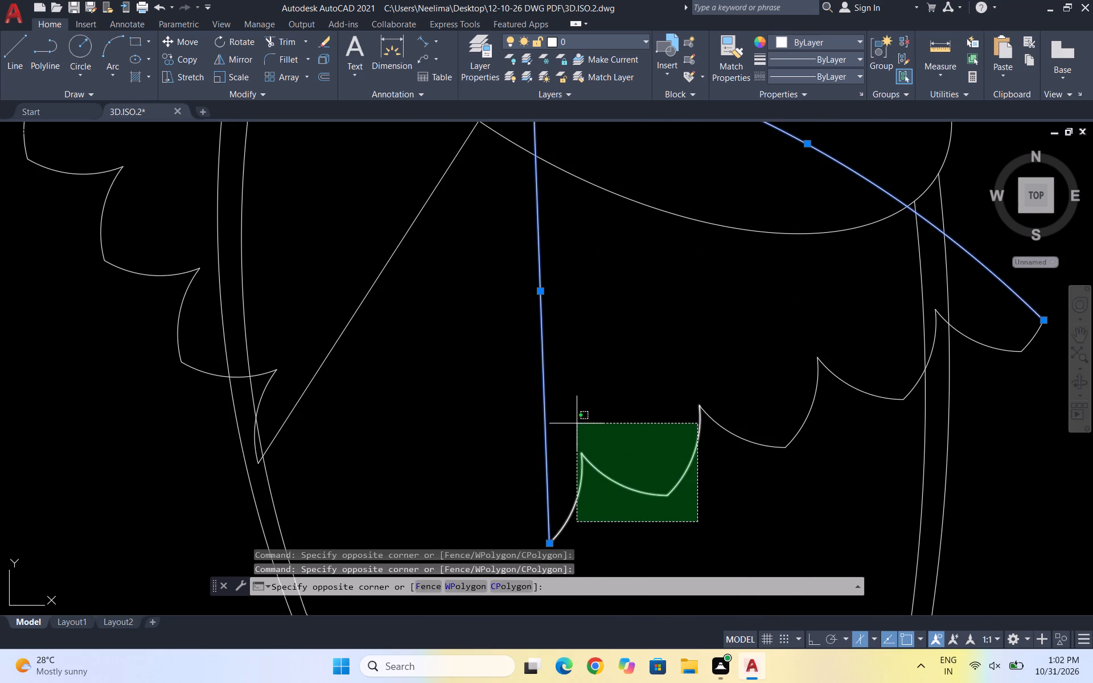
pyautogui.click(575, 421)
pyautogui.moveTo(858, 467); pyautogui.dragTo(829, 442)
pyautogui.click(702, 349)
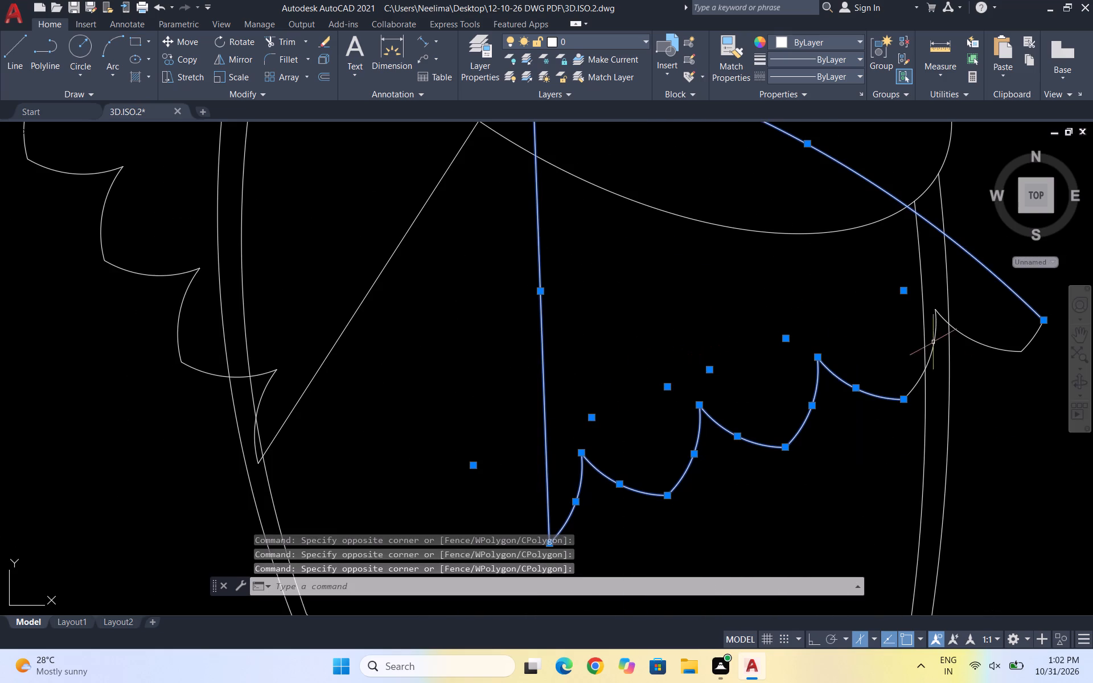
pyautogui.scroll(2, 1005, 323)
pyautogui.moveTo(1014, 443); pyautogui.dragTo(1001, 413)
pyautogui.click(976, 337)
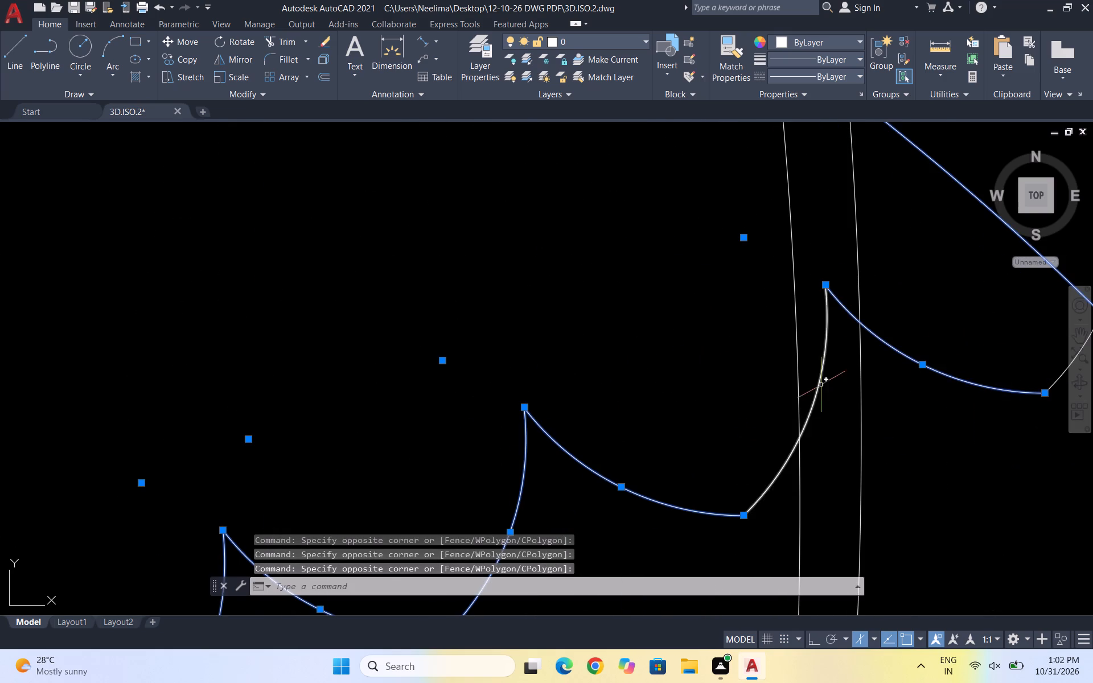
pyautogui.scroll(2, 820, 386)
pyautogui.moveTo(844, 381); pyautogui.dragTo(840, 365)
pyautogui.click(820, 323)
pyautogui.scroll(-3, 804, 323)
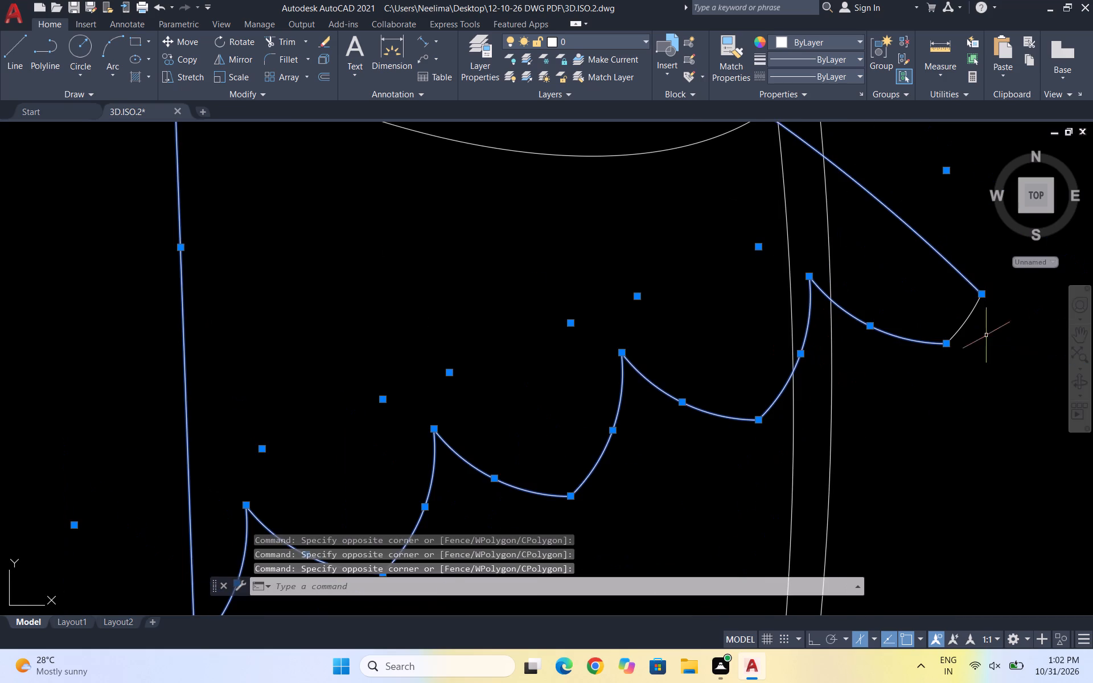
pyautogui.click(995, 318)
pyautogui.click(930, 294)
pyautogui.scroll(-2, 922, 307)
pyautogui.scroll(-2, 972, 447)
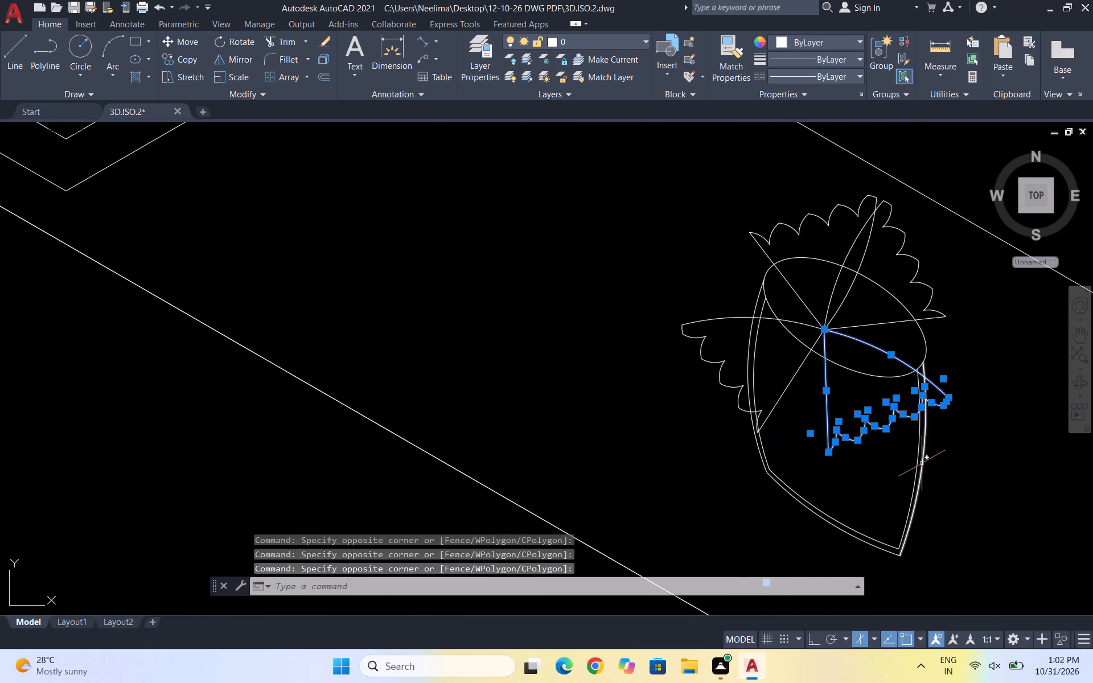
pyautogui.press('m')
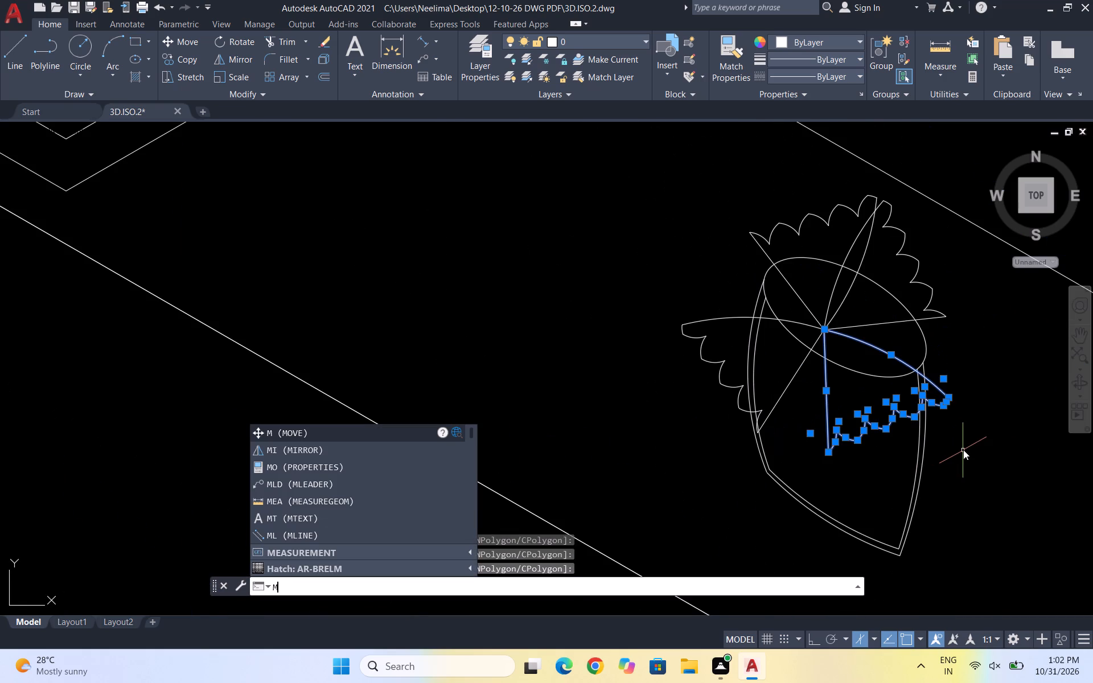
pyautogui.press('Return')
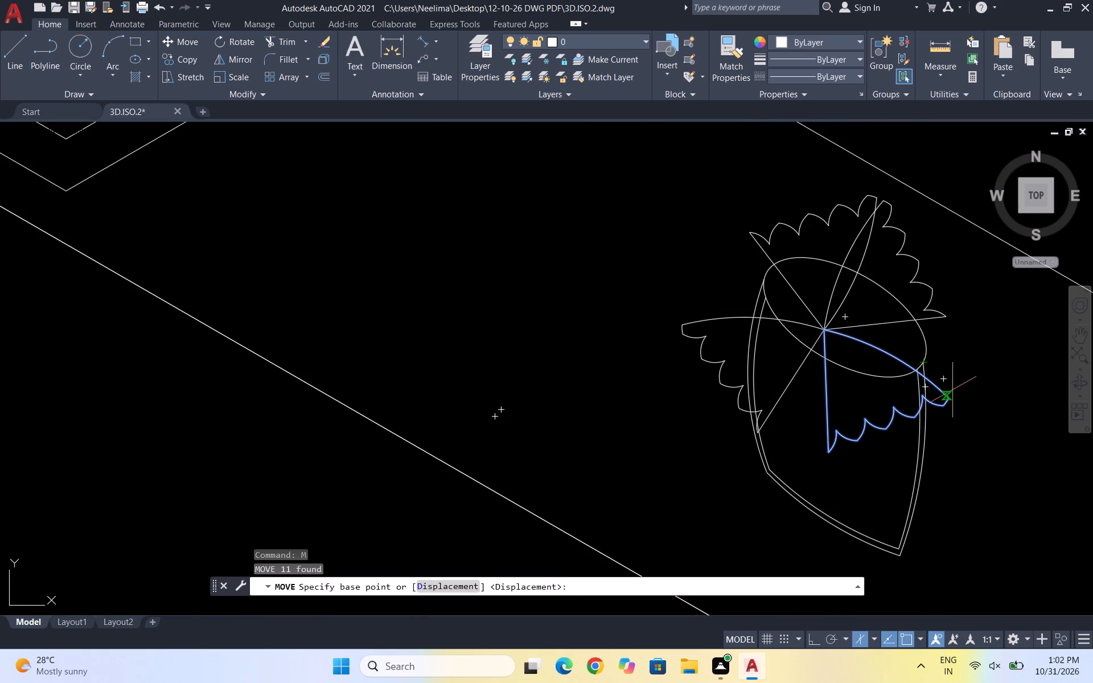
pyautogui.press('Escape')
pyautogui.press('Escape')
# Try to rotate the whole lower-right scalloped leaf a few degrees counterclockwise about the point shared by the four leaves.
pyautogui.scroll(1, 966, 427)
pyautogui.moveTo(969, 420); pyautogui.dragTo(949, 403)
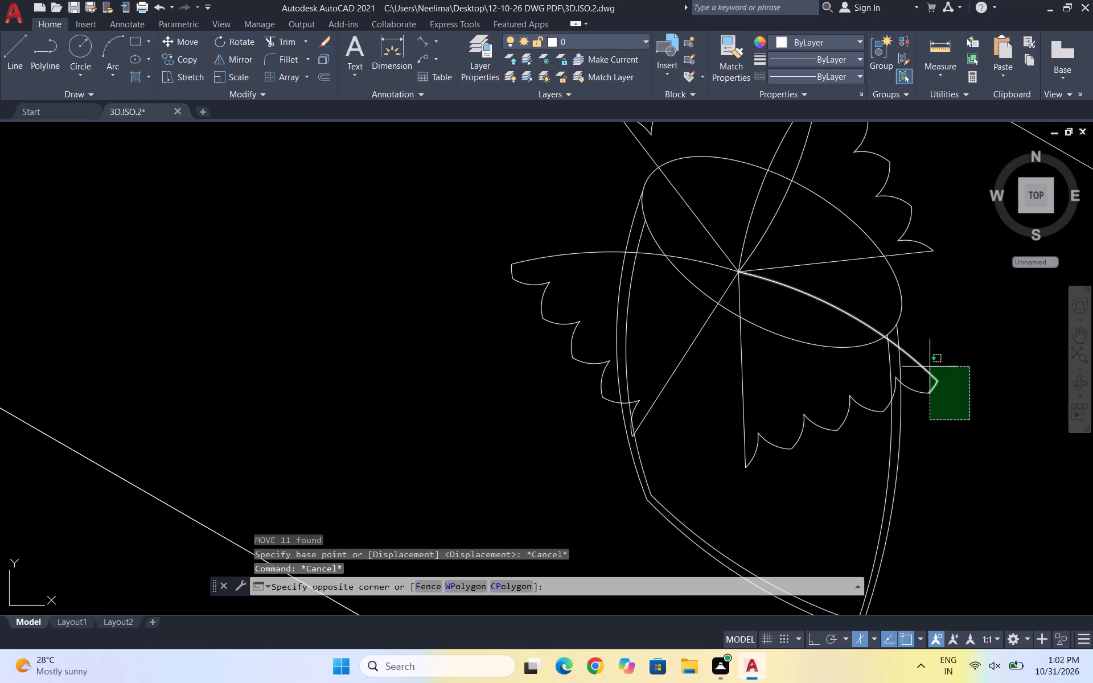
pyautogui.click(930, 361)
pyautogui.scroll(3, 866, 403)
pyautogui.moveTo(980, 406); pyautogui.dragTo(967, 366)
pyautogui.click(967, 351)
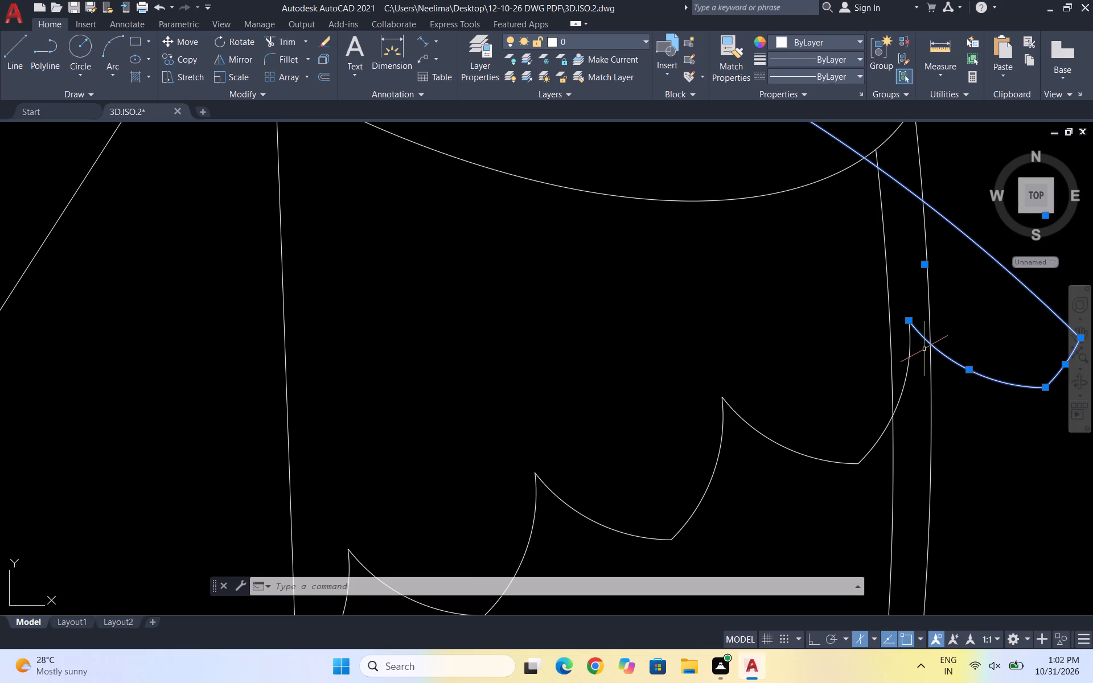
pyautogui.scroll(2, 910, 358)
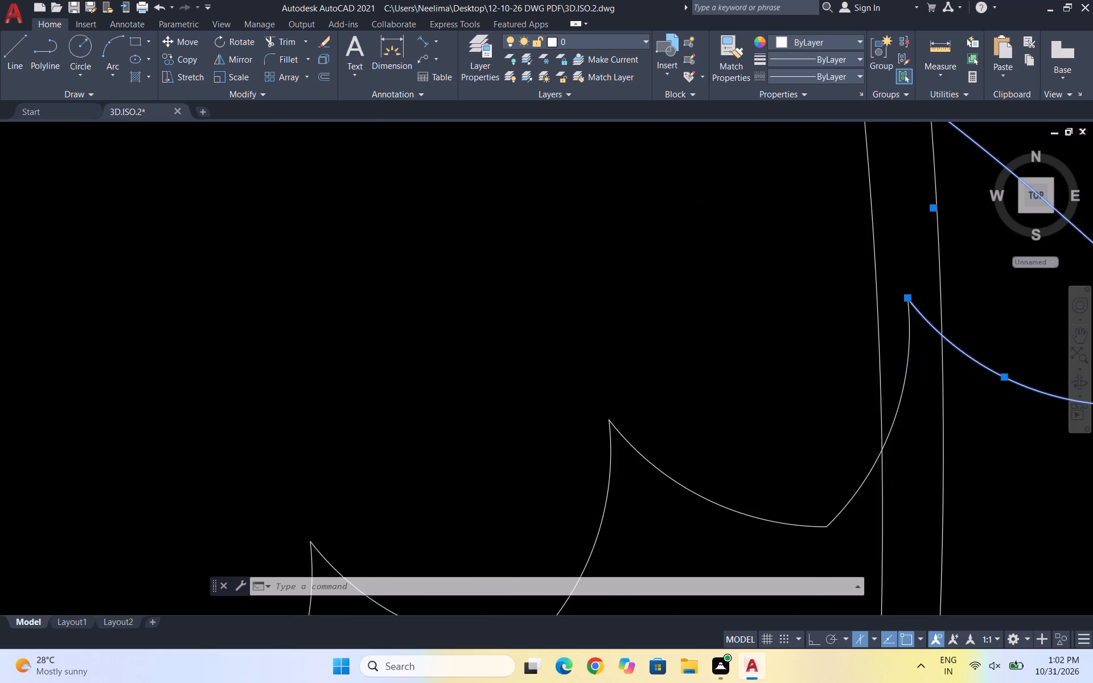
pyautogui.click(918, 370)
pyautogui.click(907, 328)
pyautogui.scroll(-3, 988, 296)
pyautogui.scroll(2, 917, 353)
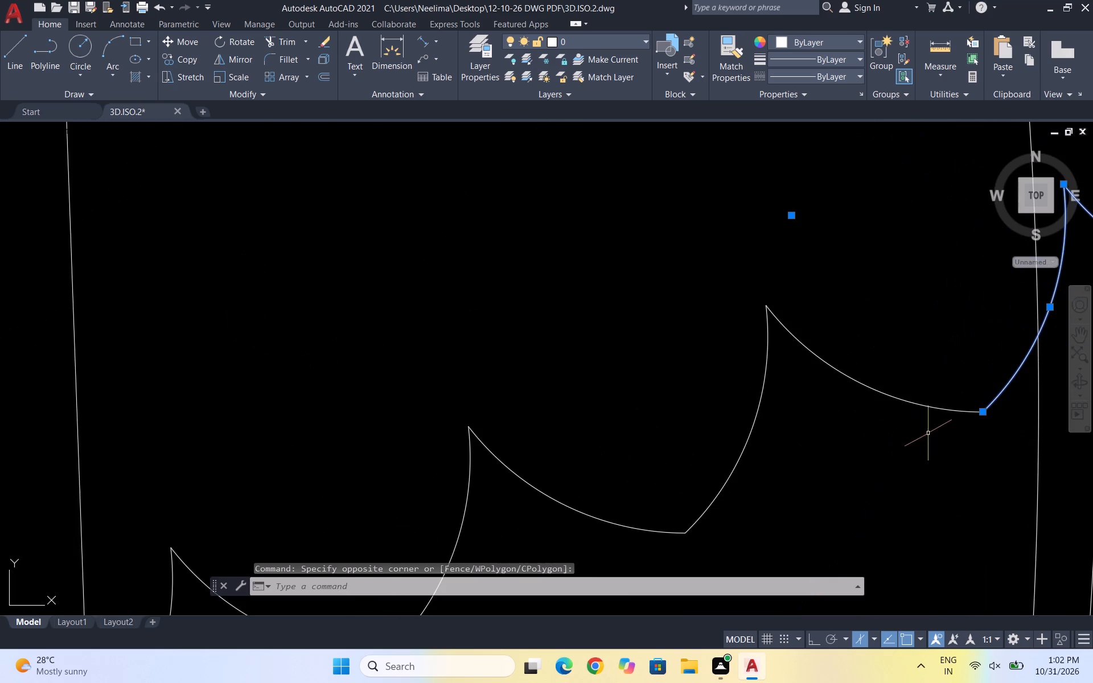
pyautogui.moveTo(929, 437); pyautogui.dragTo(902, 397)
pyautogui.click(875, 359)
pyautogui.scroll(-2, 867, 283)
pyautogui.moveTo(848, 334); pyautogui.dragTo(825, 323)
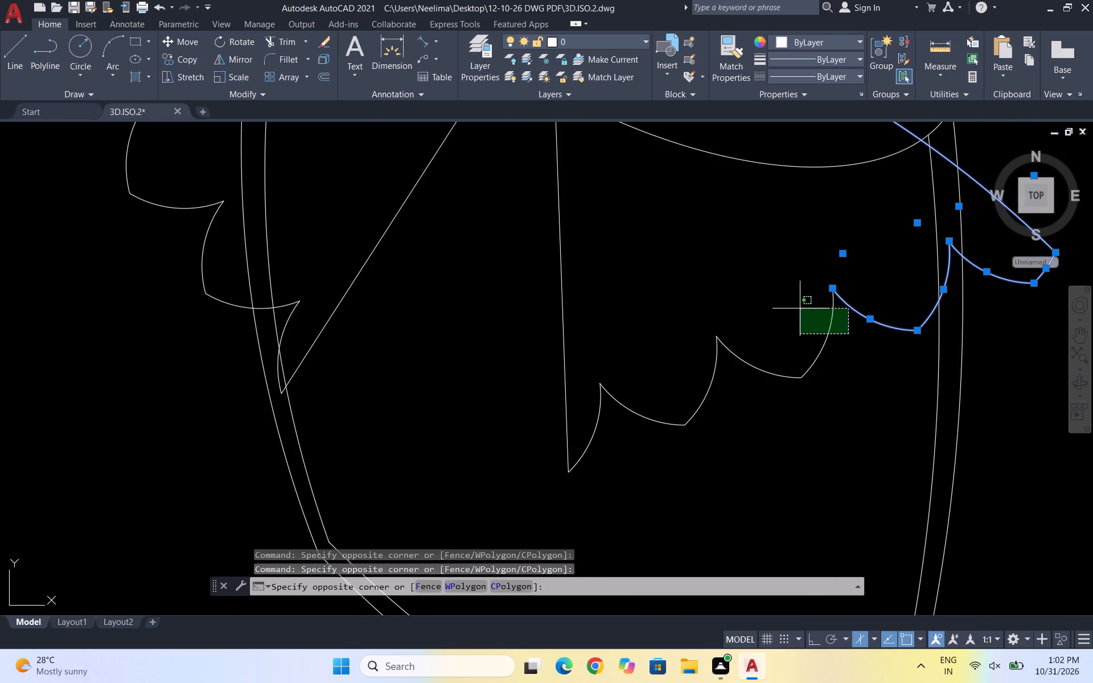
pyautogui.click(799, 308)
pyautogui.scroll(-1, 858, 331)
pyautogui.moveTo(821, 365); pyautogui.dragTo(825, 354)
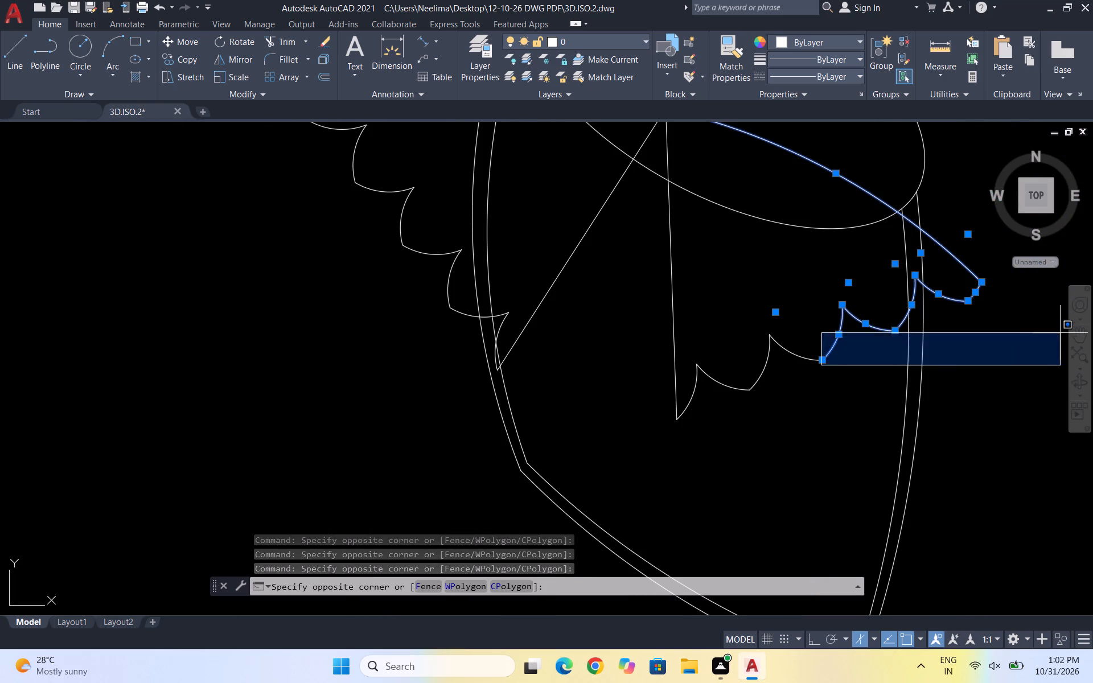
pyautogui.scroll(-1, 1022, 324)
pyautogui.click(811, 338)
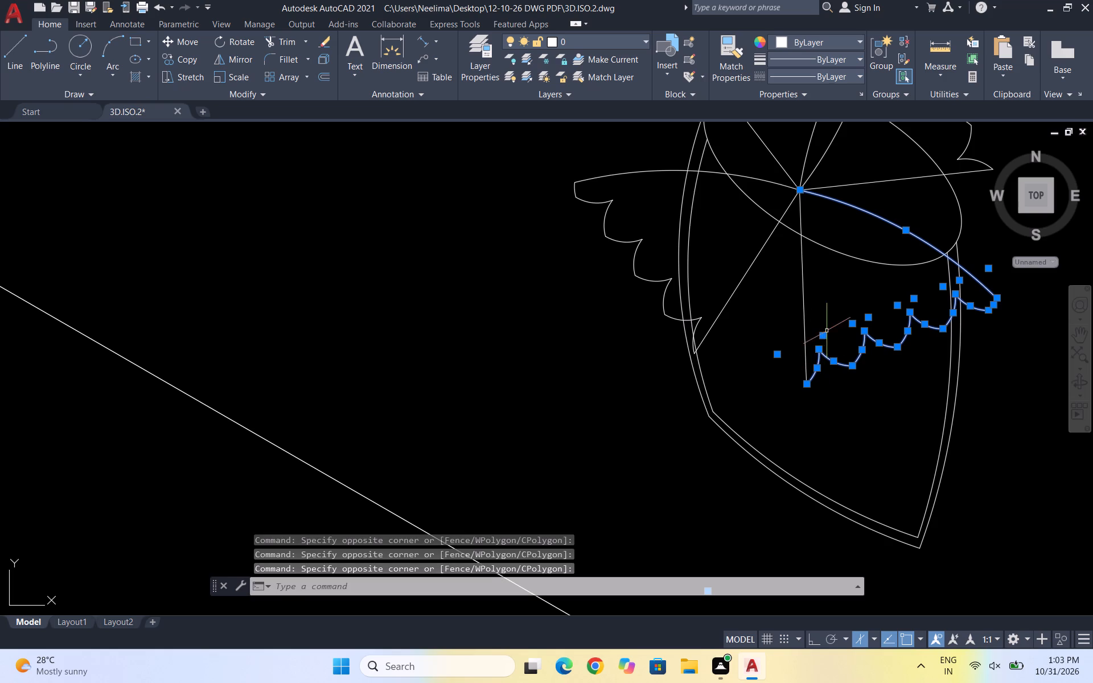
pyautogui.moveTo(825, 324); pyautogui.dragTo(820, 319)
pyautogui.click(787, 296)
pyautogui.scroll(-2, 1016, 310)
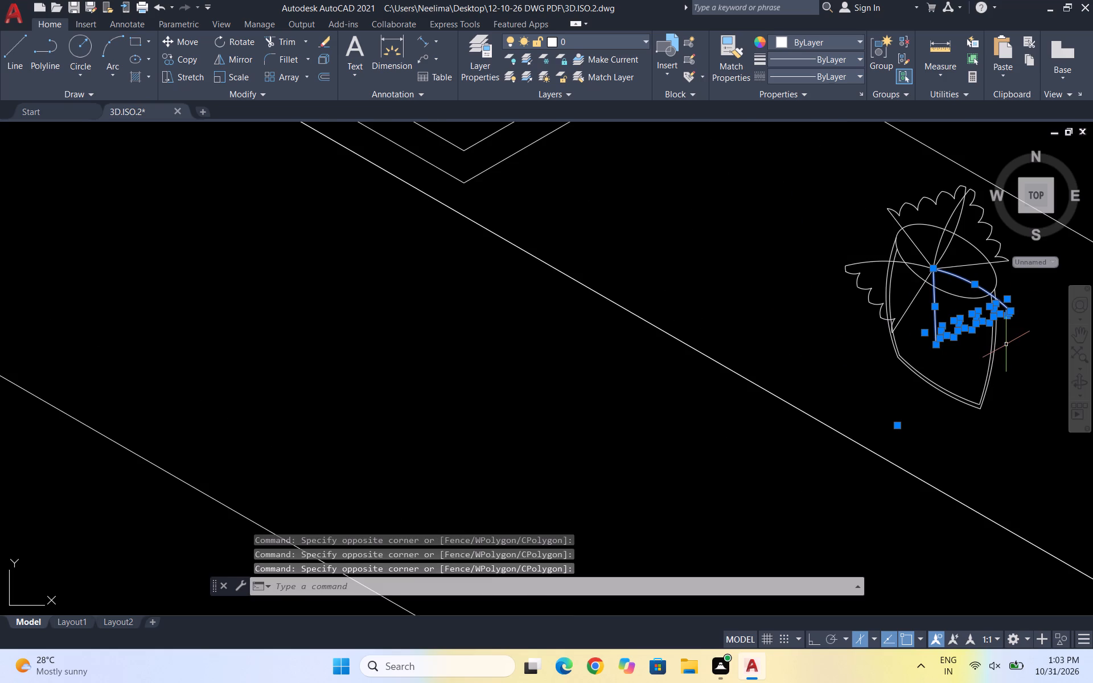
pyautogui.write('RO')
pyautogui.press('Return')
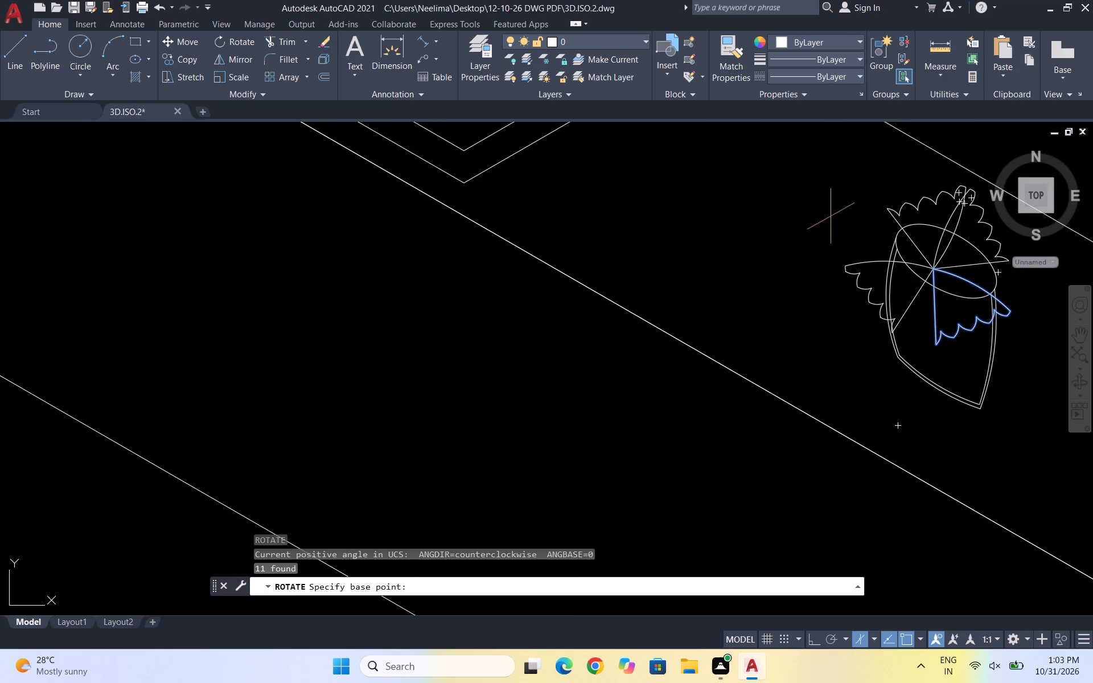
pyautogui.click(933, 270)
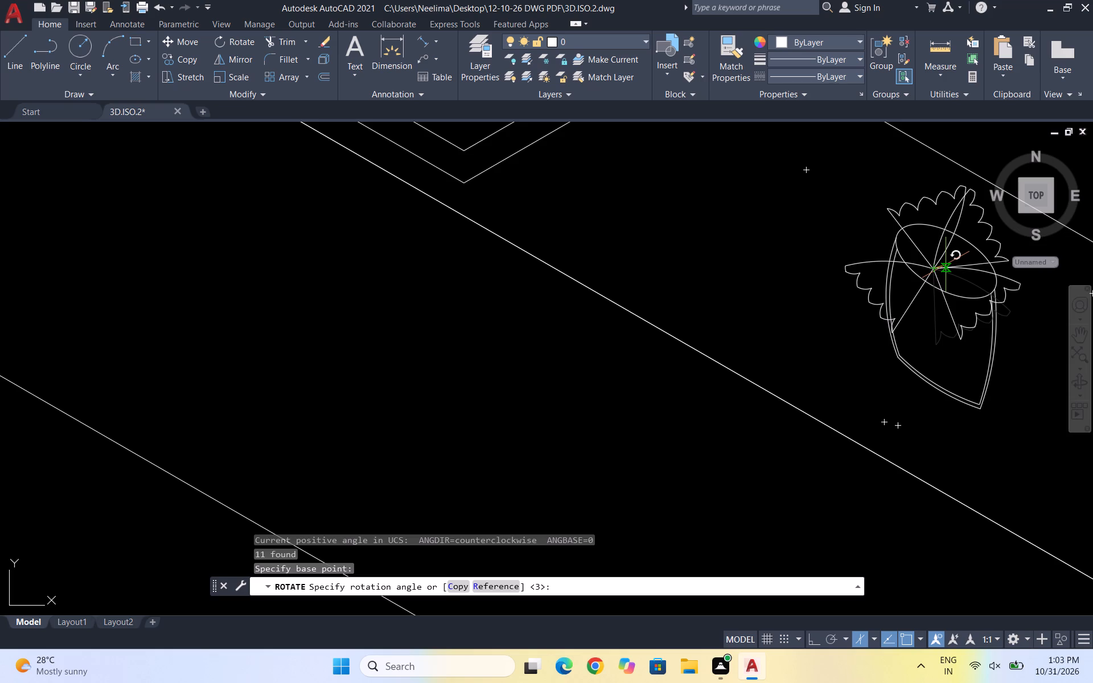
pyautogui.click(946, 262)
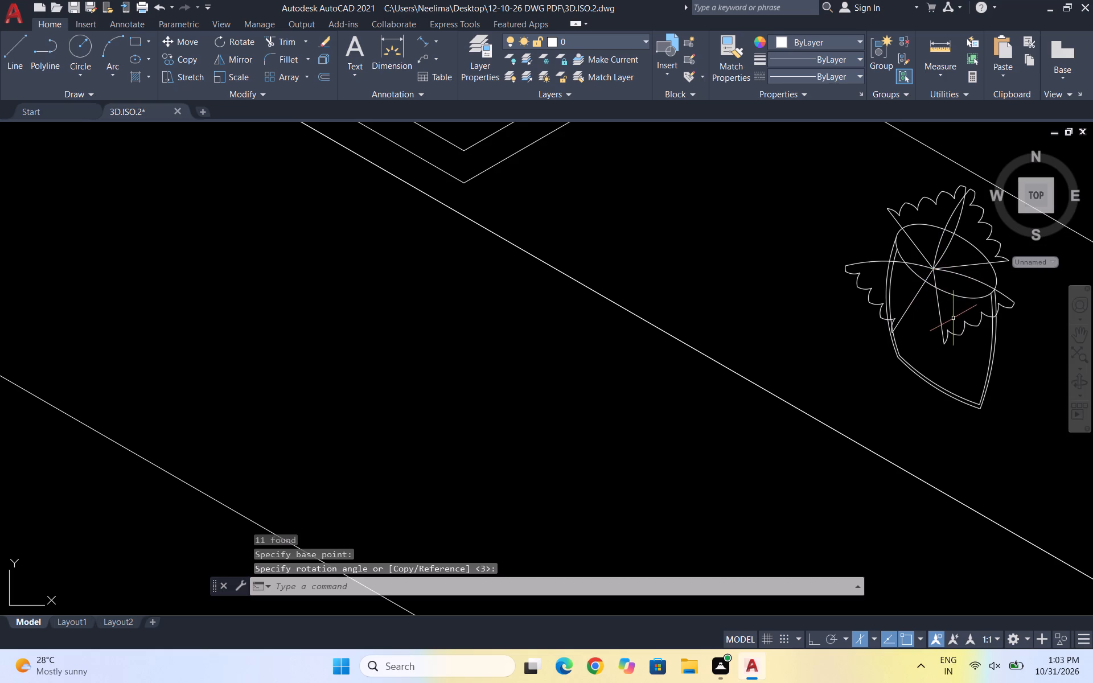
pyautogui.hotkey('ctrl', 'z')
# Rotate the whole lower-right scalloped leaf, both sides and all its scallops, a few degrees counterclockwise about the shared leaf point.
pyautogui.scroll(2, 993, 258)
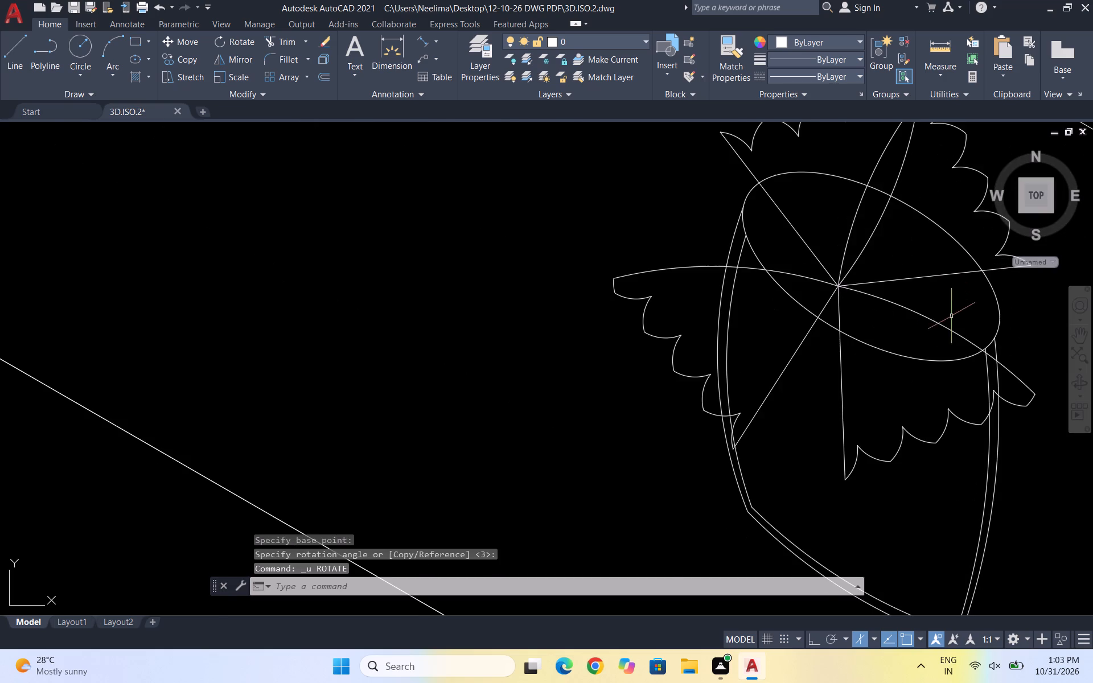
pyautogui.scroll(3, 951, 317)
pyautogui.moveTo(951, 320); pyautogui.dragTo(909, 334)
pyautogui.click(782, 347)
pyautogui.scroll(-2, 643, 297)
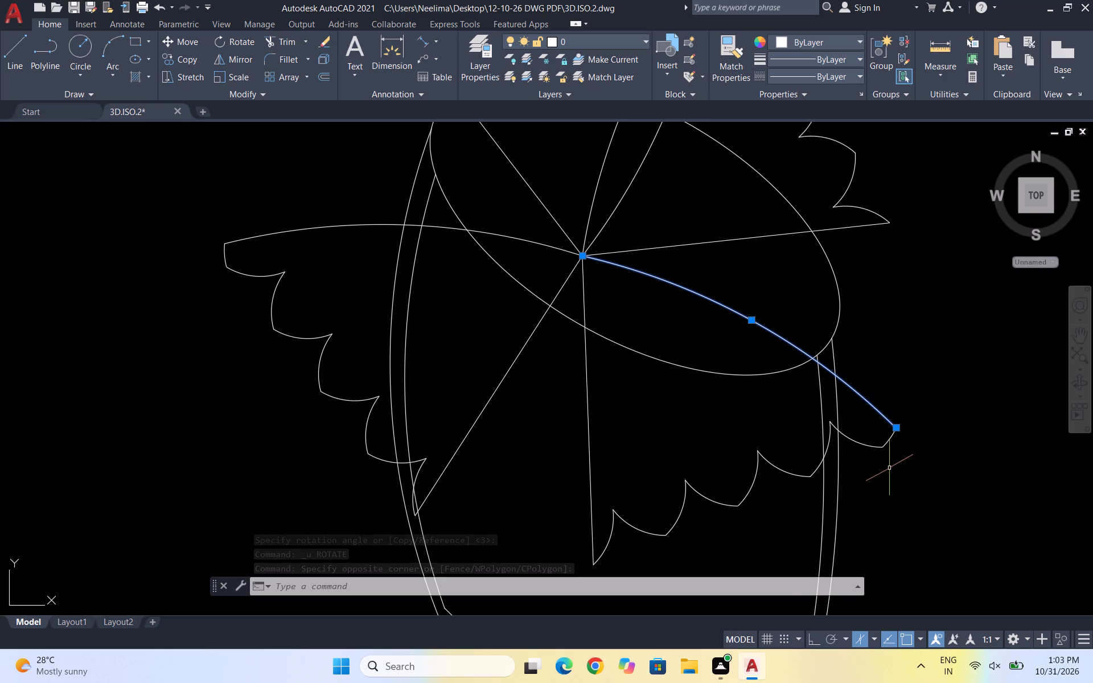
pyautogui.scroll(2, 906, 476)
pyautogui.moveTo(923, 485); pyautogui.dragTo(903, 442)
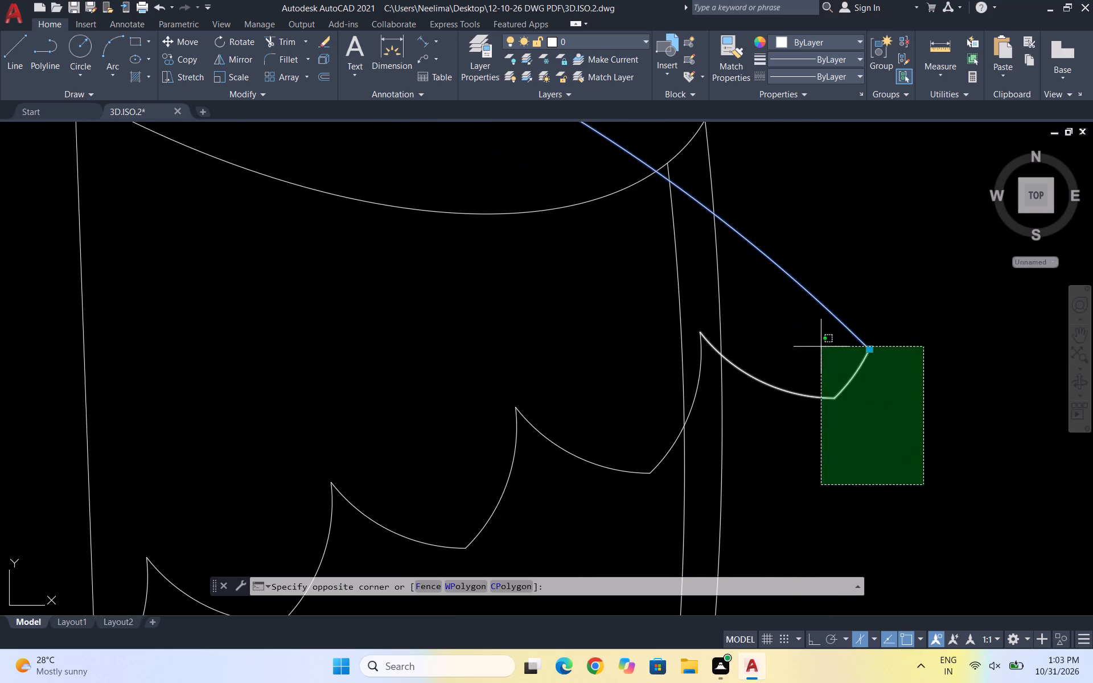
pyautogui.click(820, 347)
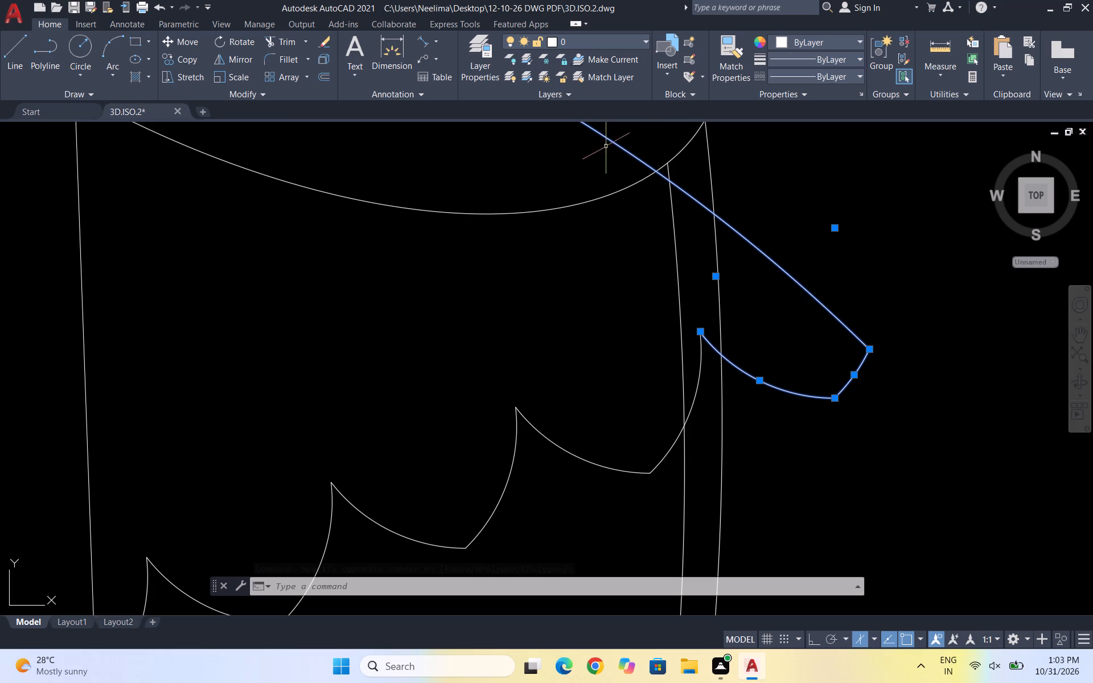
pyautogui.scroll(2, 708, 364)
pyautogui.moveTo(708, 364); pyautogui.dragTo(704, 355)
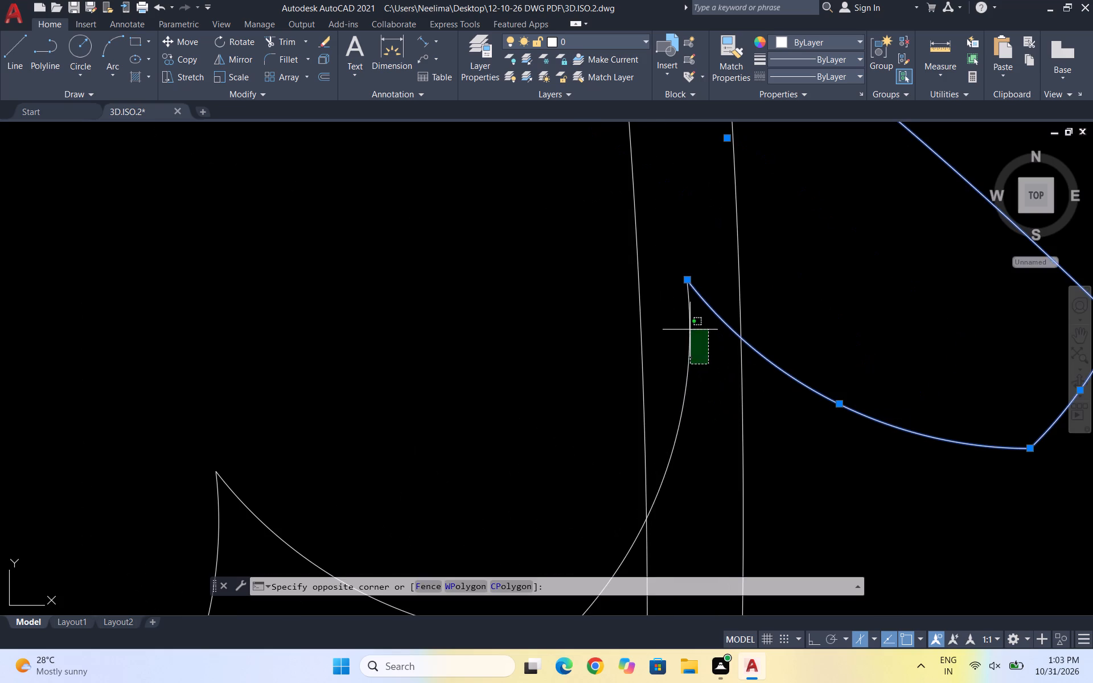
pyautogui.click(685, 326)
pyautogui.scroll(-2, 967, 279)
pyautogui.moveTo(818, 440); pyautogui.dragTo(806, 422)
pyautogui.moveTo(758, 372); pyautogui.dragTo(763, 369)
pyautogui.scroll(-2, 832, 339)
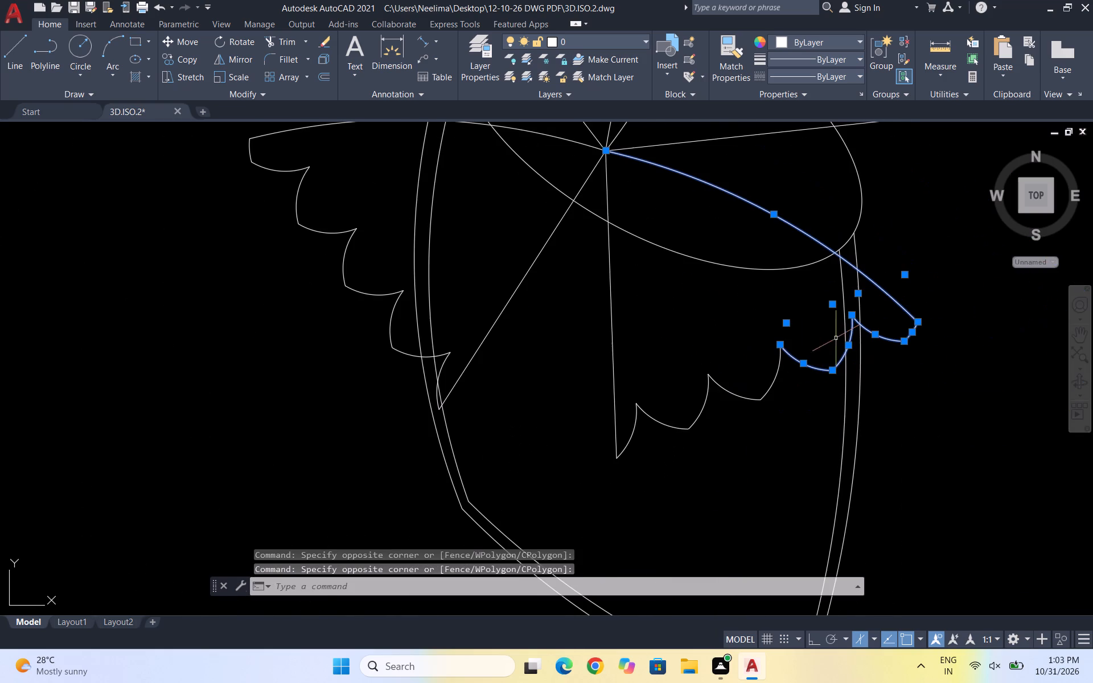
pyautogui.moveTo(810, 398); pyautogui.dragTo(786, 388)
pyautogui.click(732, 366)
pyautogui.scroll(1, 702, 412)
pyautogui.moveTo(720, 451); pyautogui.dragTo(687, 434)
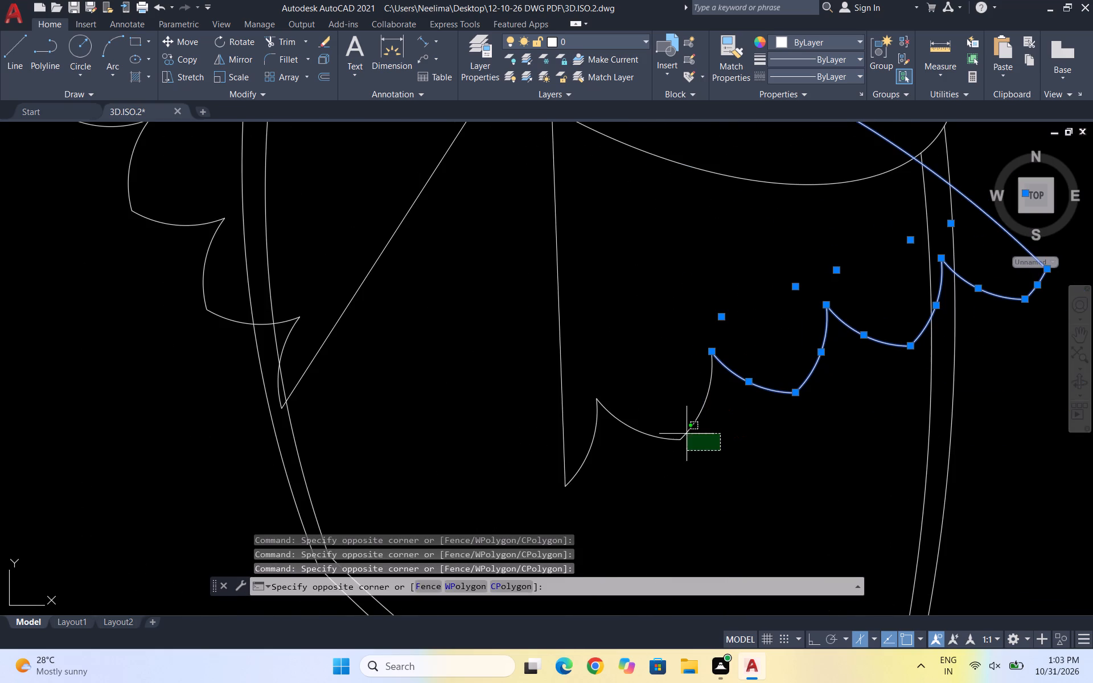
pyautogui.moveTo(687, 434); pyautogui.dragTo(679, 430)
pyautogui.click(595, 386)
pyautogui.moveTo(595, 319); pyautogui.dragTo(586, 315)
pyautogui.click(496, 277)
pyautogui.scroll(-1, 589, 324)
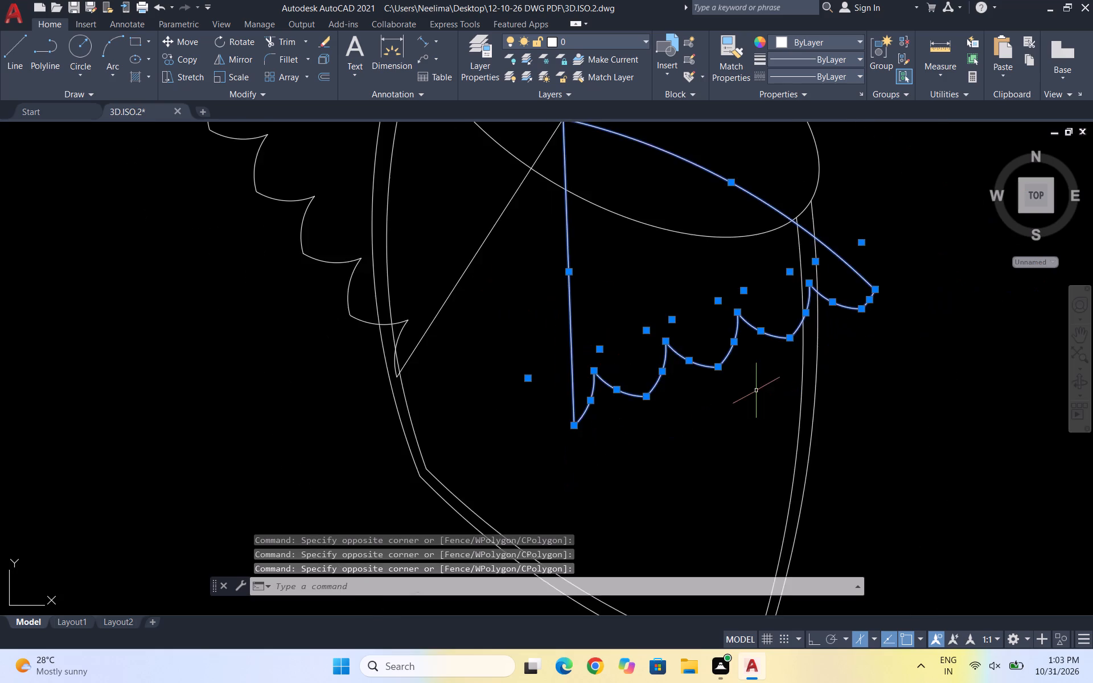
pyautogui.scroll(-2, 611, 433)
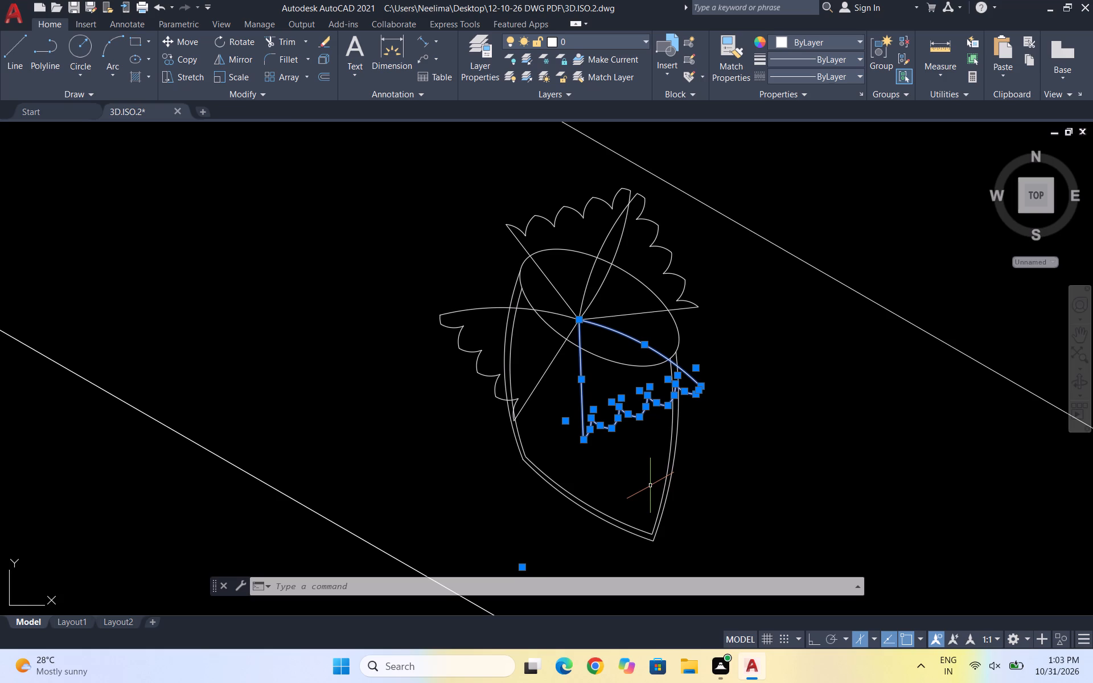
pyautogui.write('RO')
pyautogui.press('Return')
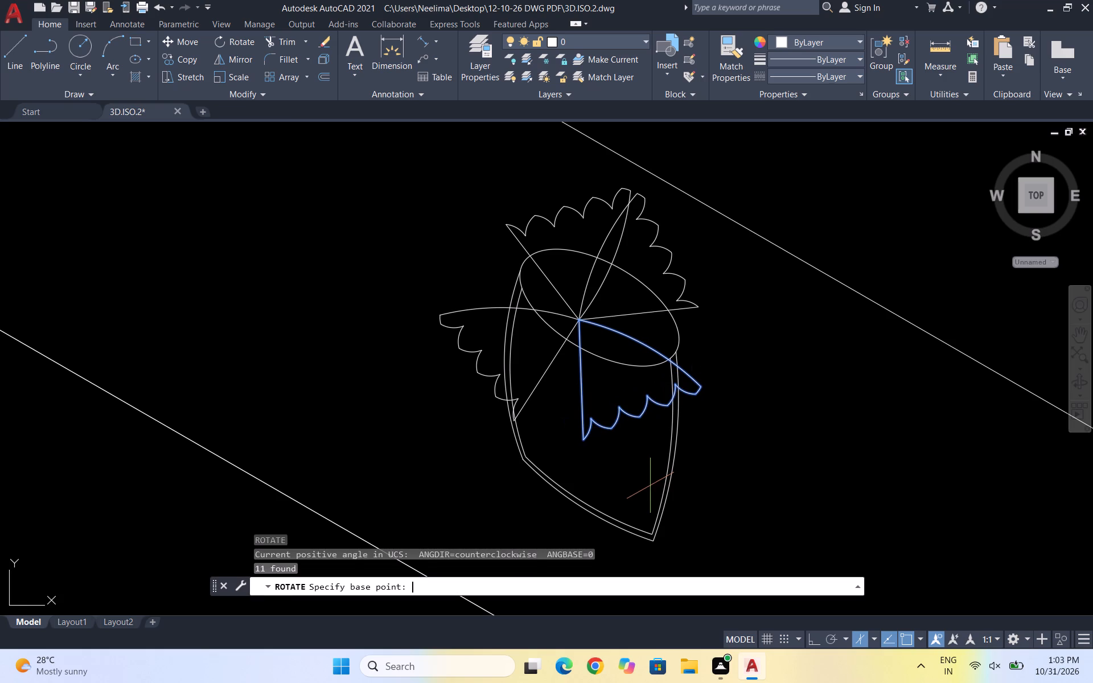
pyautogui.click(581, 319)
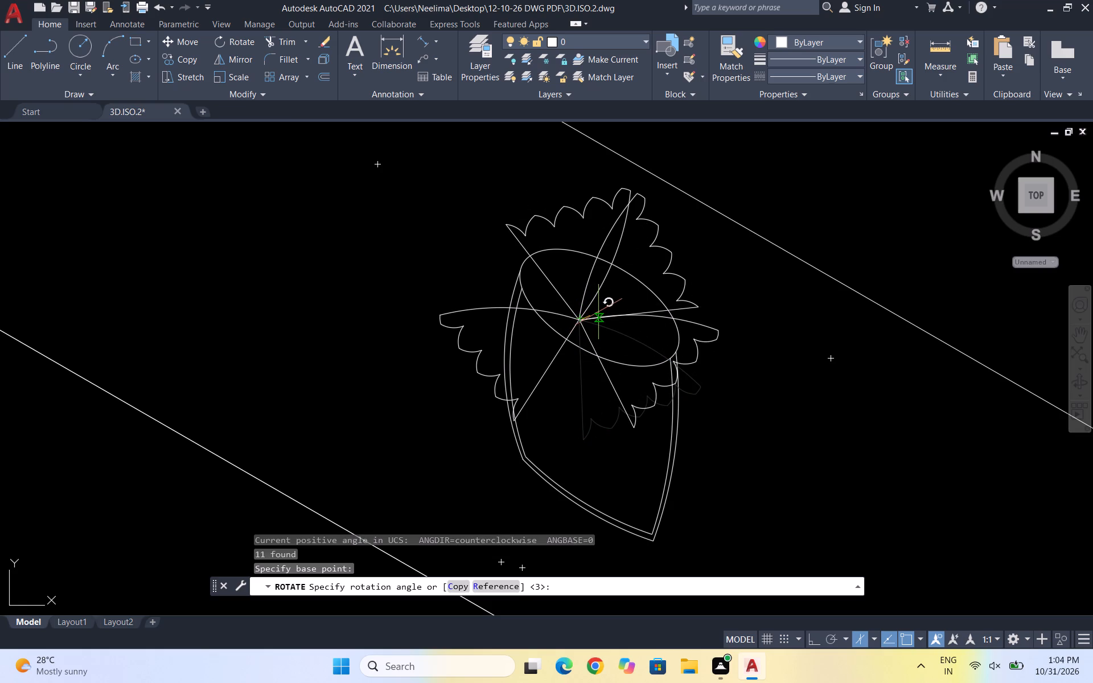
pyautogui.click(598, 312)
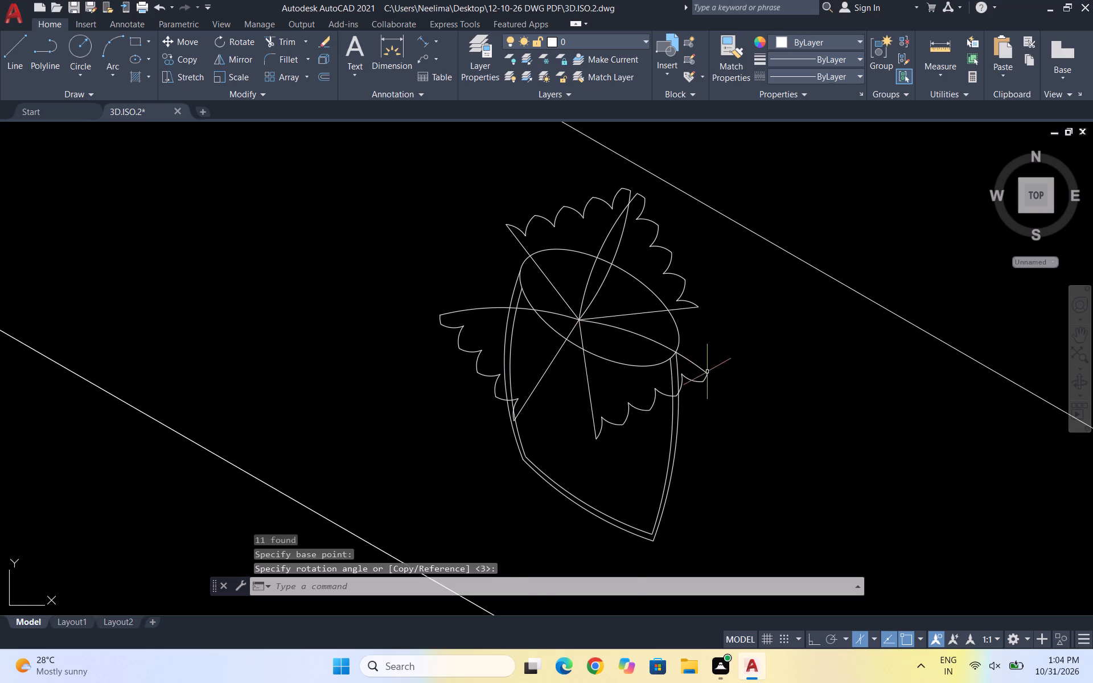
# Rotate the whole lower-right scalloped leaf, both sides and all its scallops, about 19 degrees counterclockwise around the shared leaf point.
pyautogui.scroll(1, 704, 377)
pyautogui.moveTo(713, 406); pyautogui.dragTo(712, 398)
pyautogui.click(701, 366)
pyautogui.scroll(2, 664, 390)
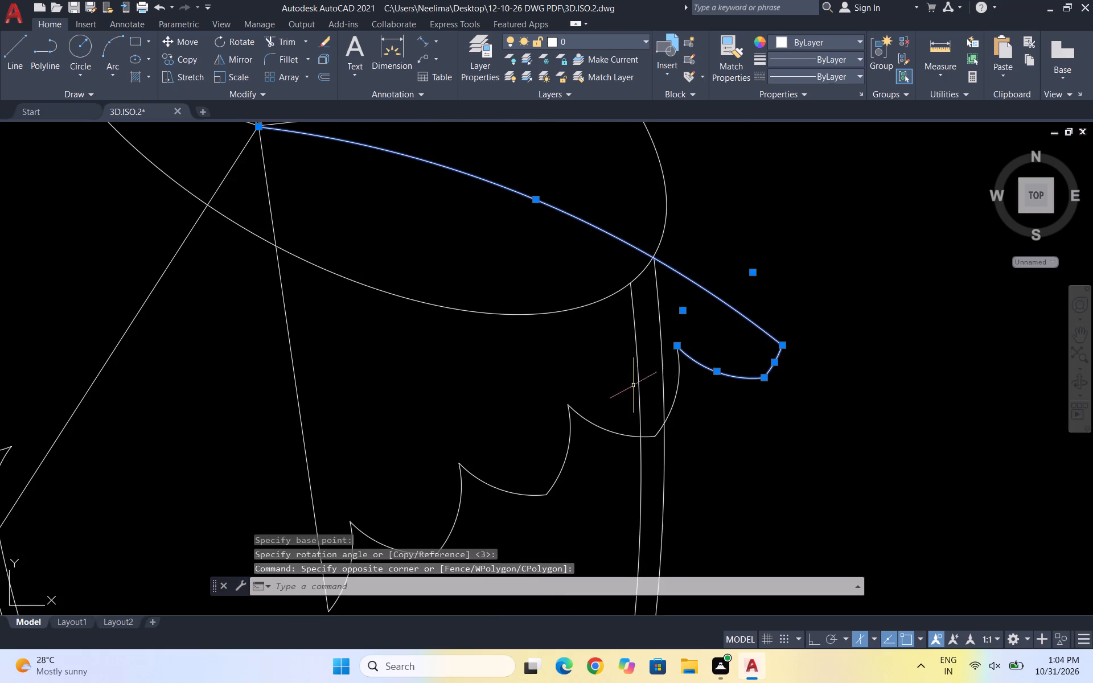
pyautogui.scroll(1, 697, 395)
pyautogui.click(691, 396)
pyautogui.click(668, 364)
pyautogui.scroll(1, 577, 472)
pyautogui.moveTo(574, 467); pyautogui.dragTo(552, 421)
pyautogui.moveTo(545, 410); pyautogui.dragTo(560, 404)
pyautogui.scroll(-3, 849, 254)
pyautogui.moveTo(791, 338); pyautogui.dragTo(772, 331)
pyautogui.moveTo(674, 318); pyautogui.dragTo(669, 327)
pyautogui.moveTo(701, 387); pyautogui.dragTo(673, 381)
pyautogui.click(589, 347)
pyautogui.scroll(-2, 589, 352)
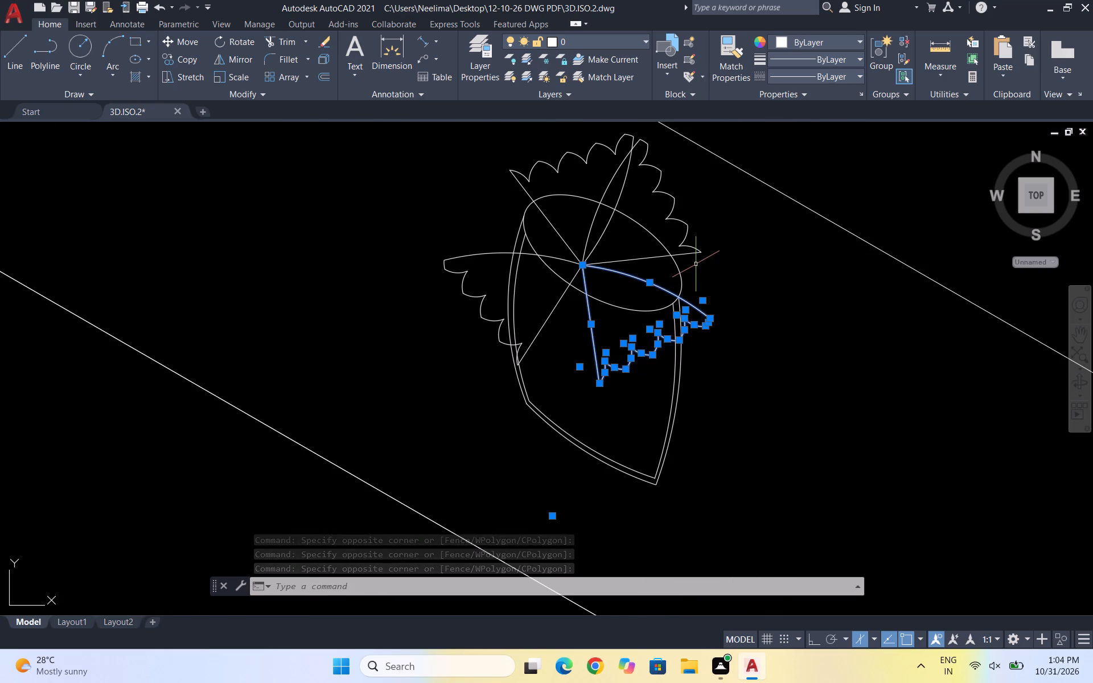
pyautogui.write('RO')
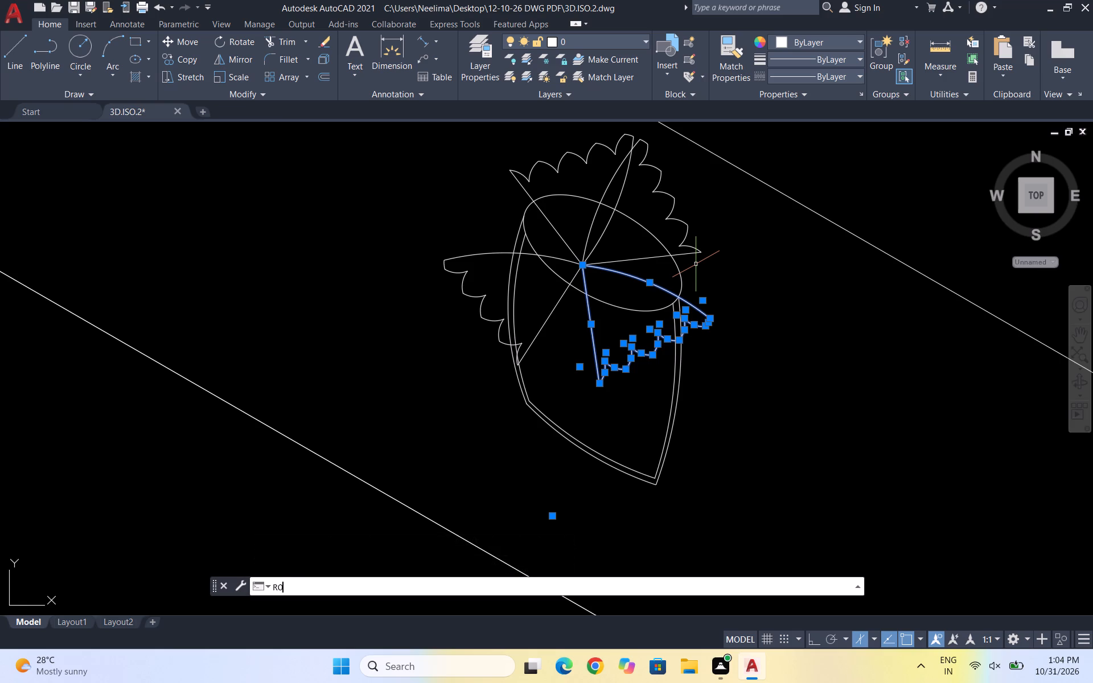
pyautogui.press('Return')
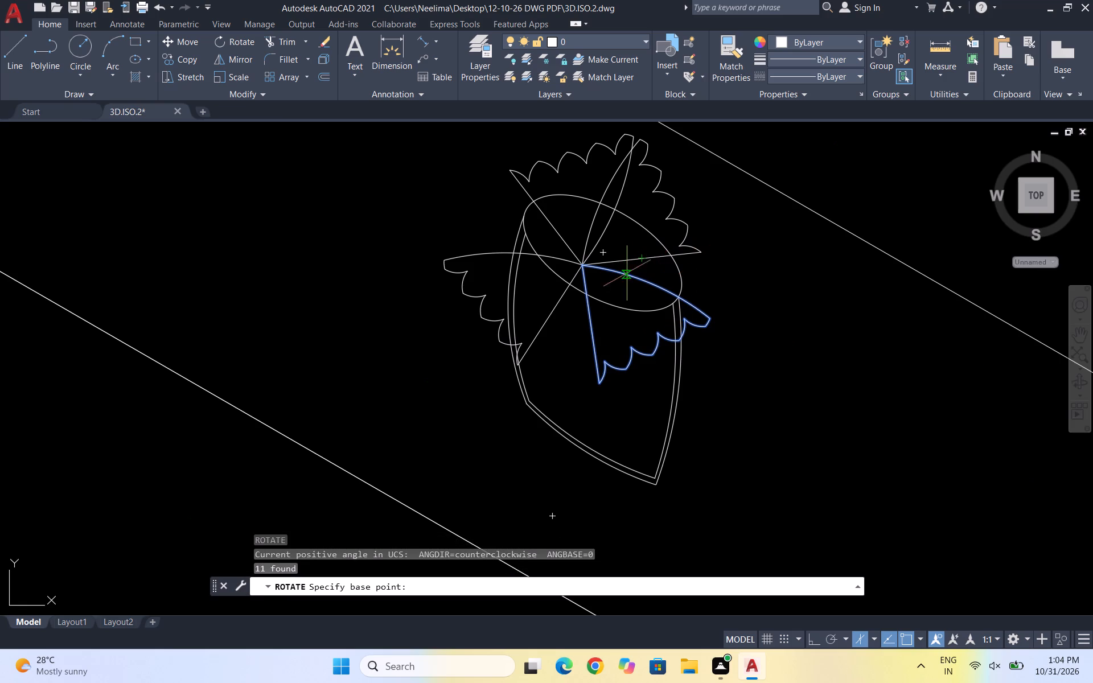
pyautogui.click(578, 269)
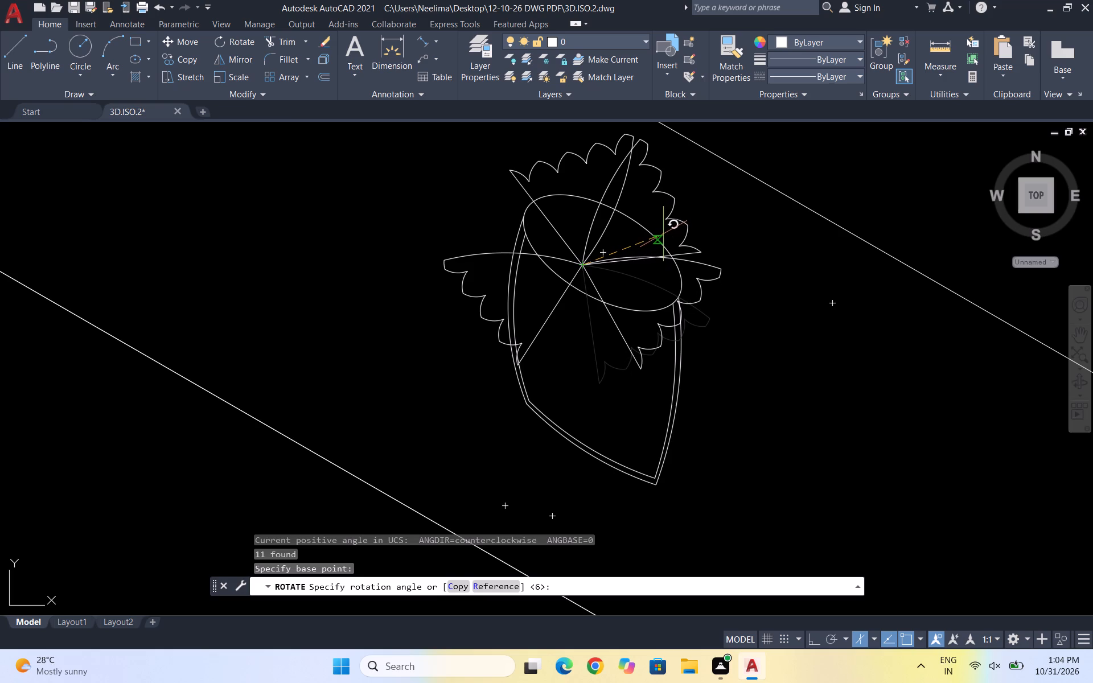
pyautogui.click(663, 234)
# Rotate the whole lower-left scalloped leaf about 297 degrees counterclockwise around the shared leaf point, so it overlaps the upper-left leaf.
pyautogui.scroll(-2, 562, 283)
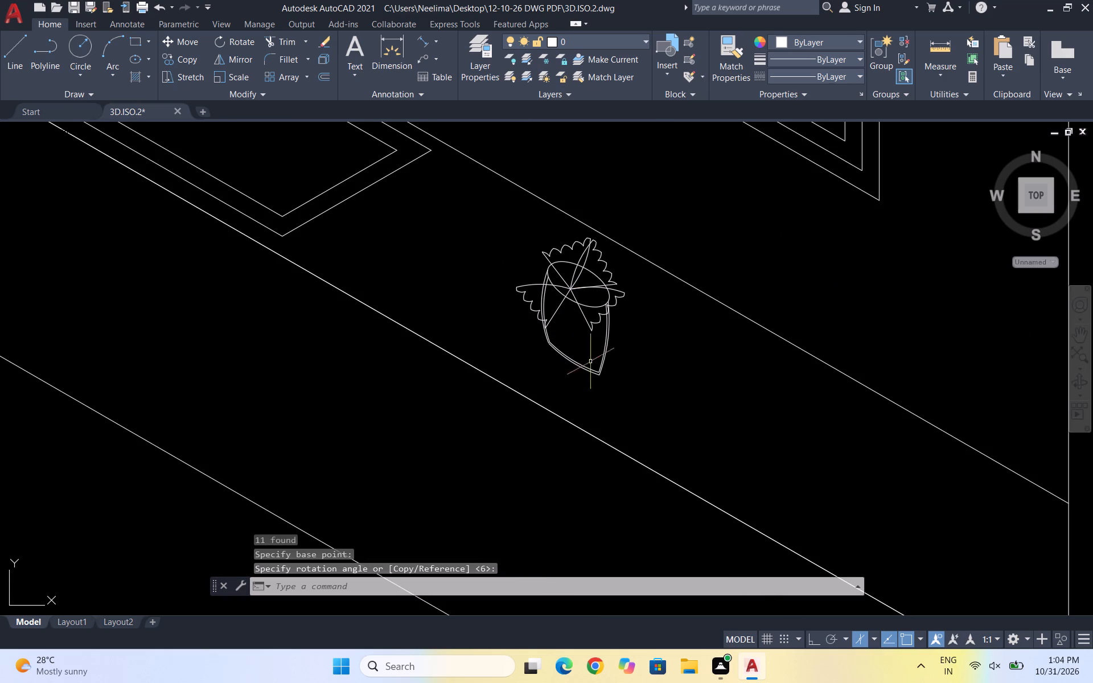
pyautogui.scroll(-1, 603, 278)
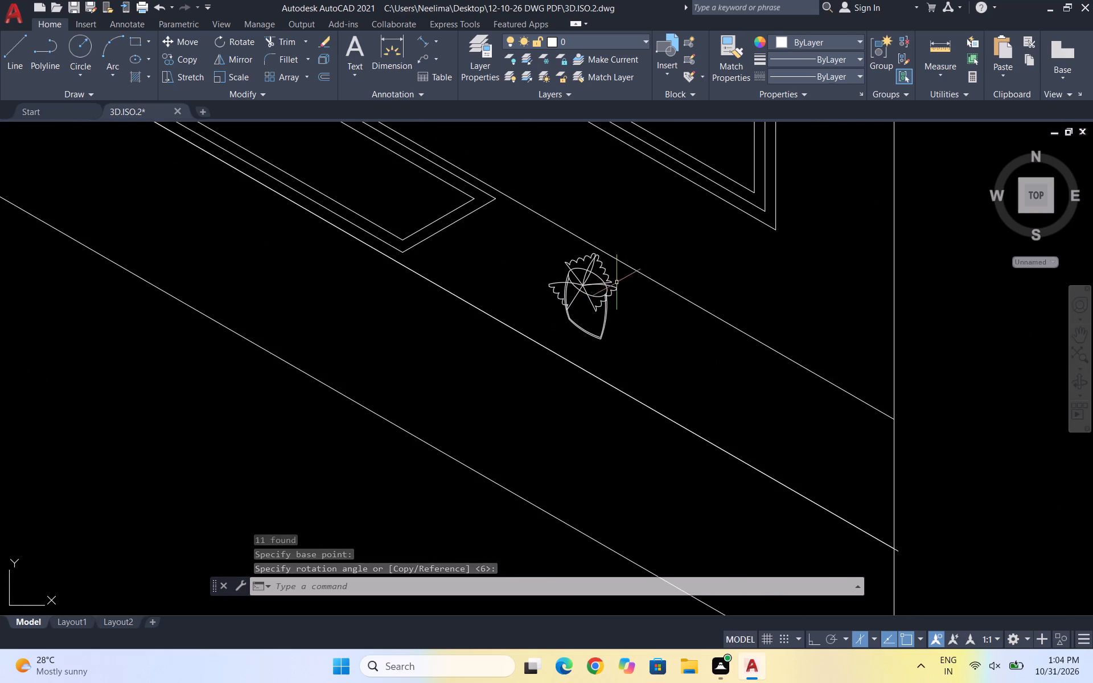
pyautogui.scroll(-1, 570, 301)
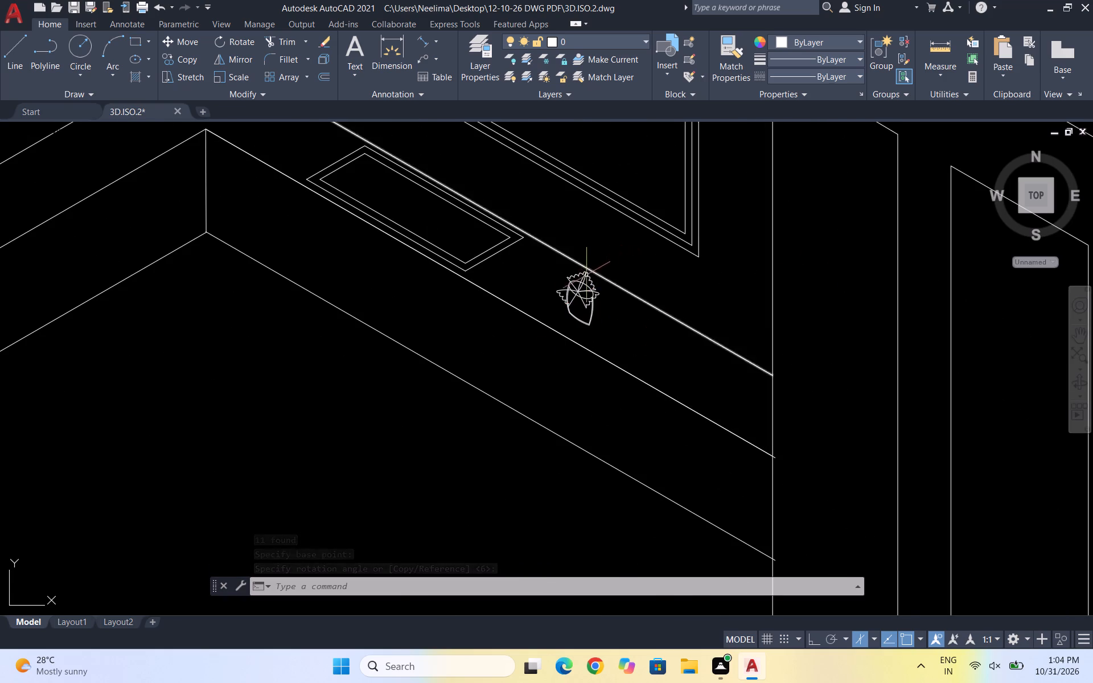
pyautogui.scroll(3, 586, 275)
pyautogui.scroll(1, 552, 328)
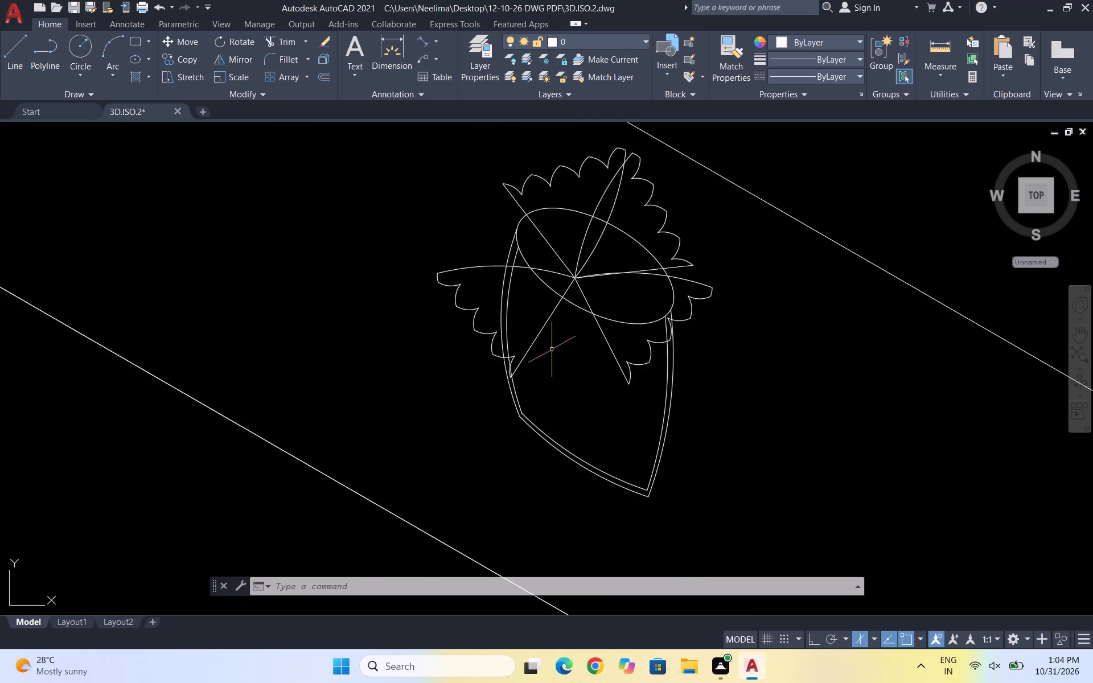
pyautogui.scroll(3, 545, 349)
pyautogui.click(546, 364)
pyautogui.scroll(2, 464, 385)
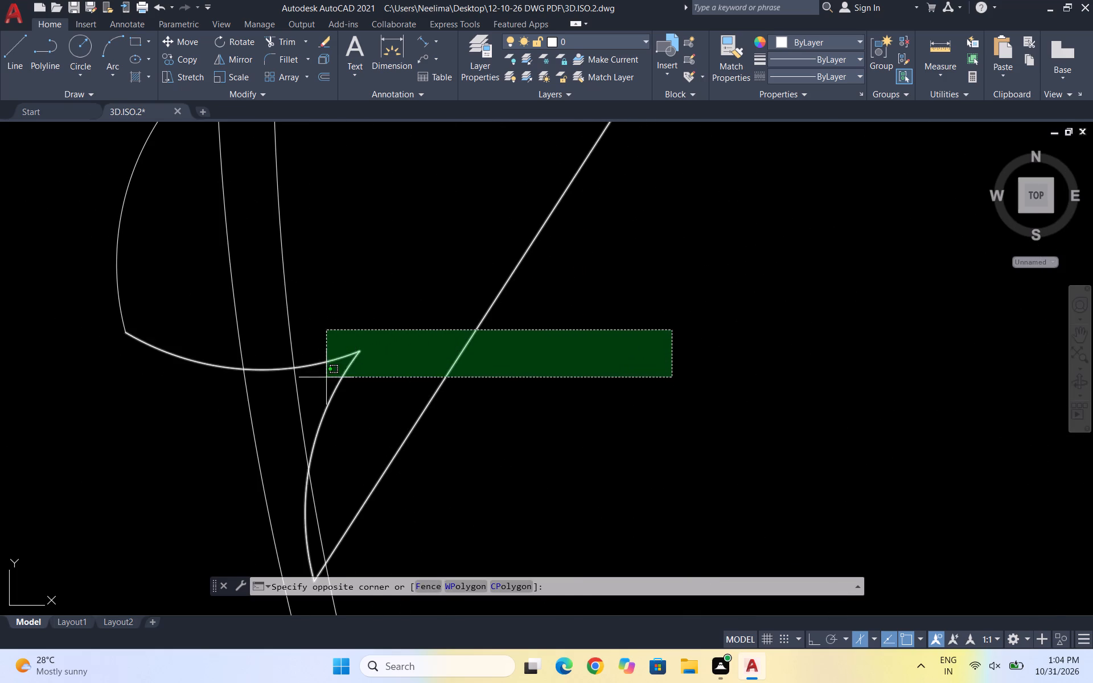
pyautogui.moveTo(326, 377); pyautogui.dragTo(356, 374)
pyautogui.scroll(-3, 502, 357)
pyautogui.scroll(2, 428, 314)
pyautogui.moveTo(422, 320); pyautogui.dragTo(366, 265)
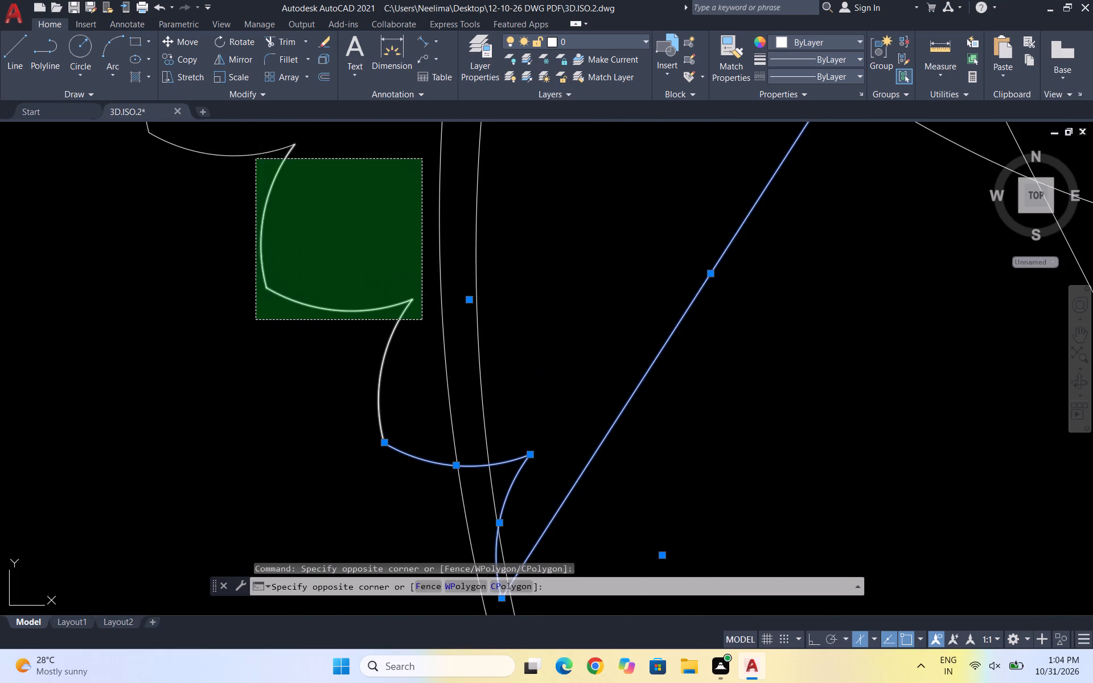
pyautogui.click(256, 159)
pyautogui.scroll(-3, 291, 272)
pyautogui.moveTo(339, 326); pyautogui.dragTo(330, 319)
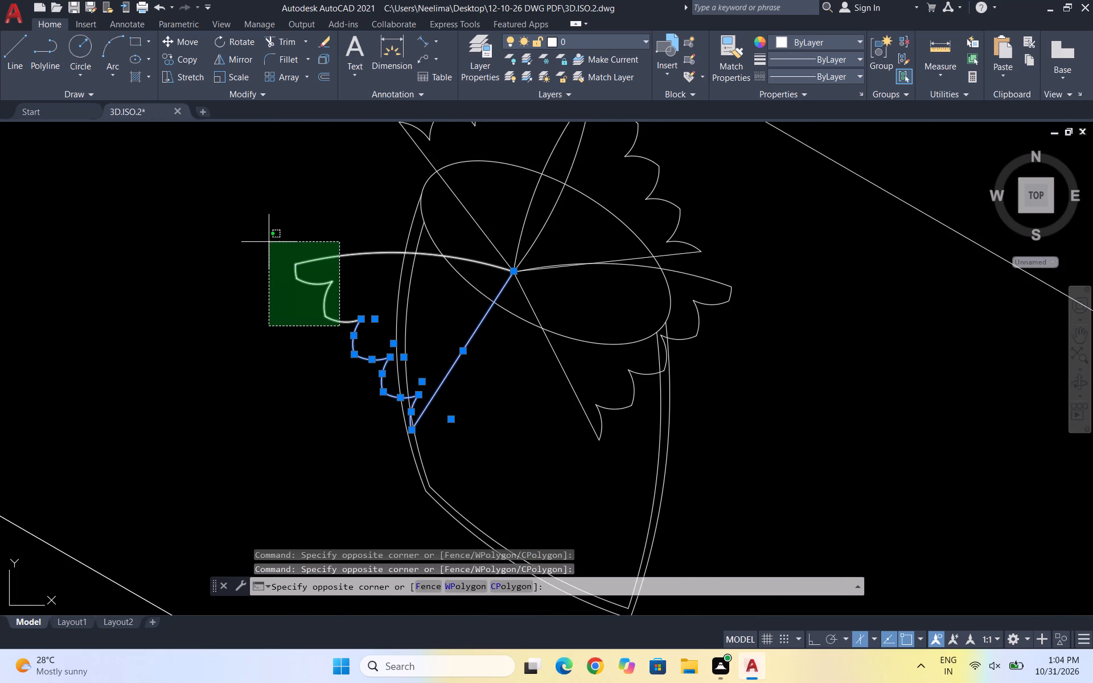
pyautogui.click(269, 241)
pyautogui.scroll(-1, 546, 316)
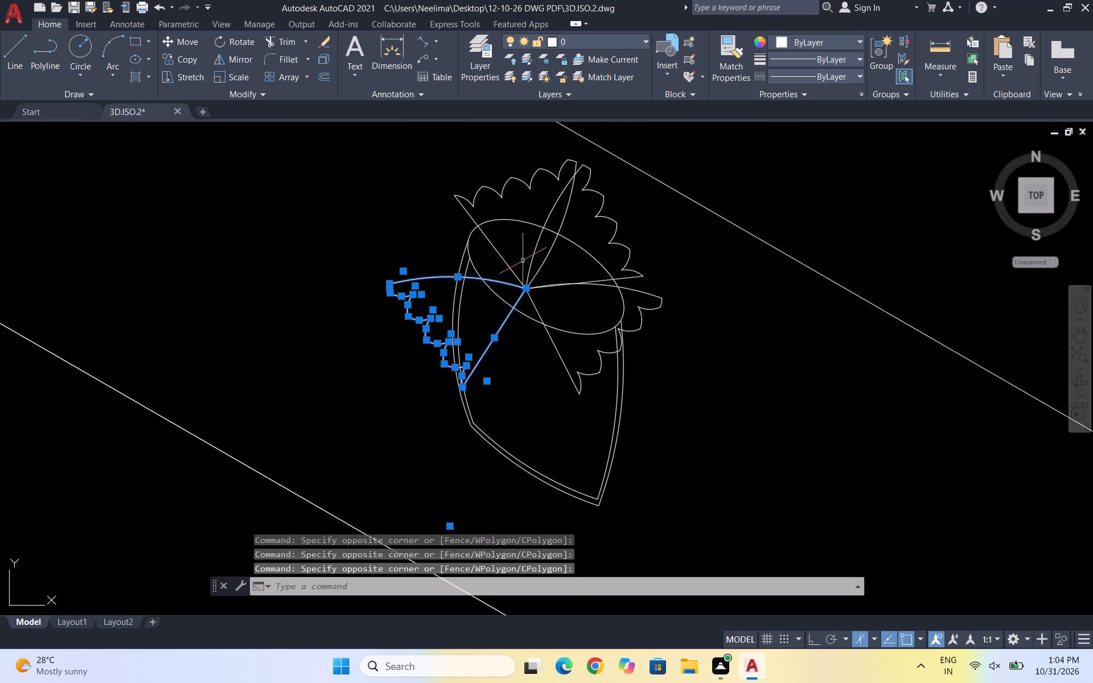
pyautogui.scroll(1, 523, 261)
pyautogui.write('RO')
pyautogui.press('Return')
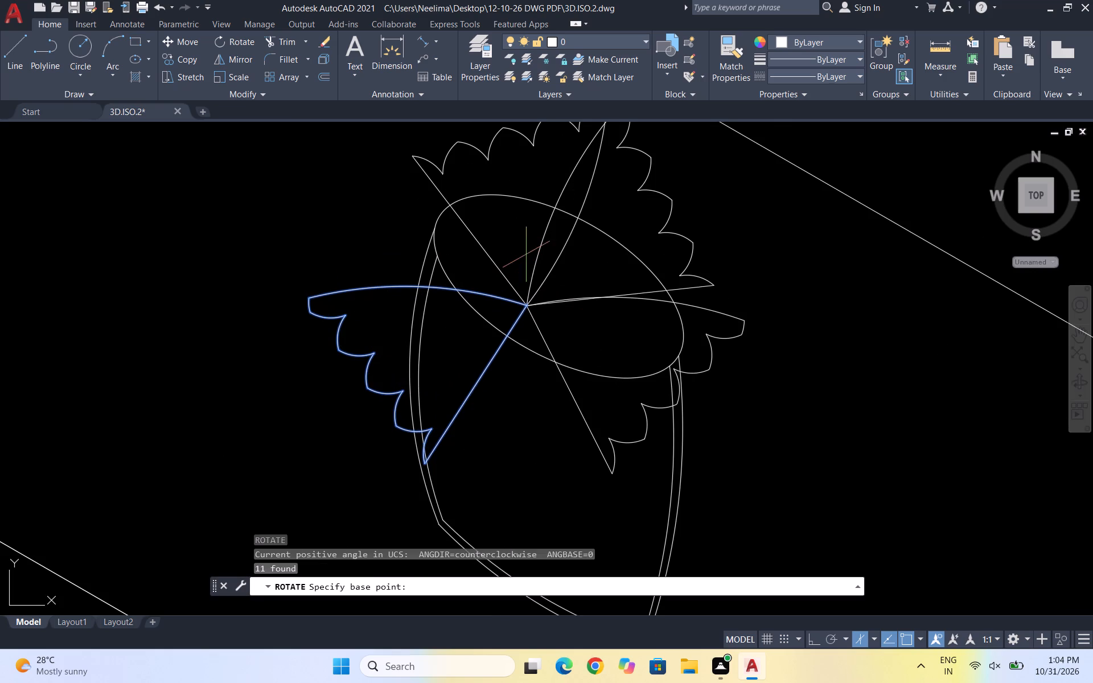
pyautogui.click(527, 307)
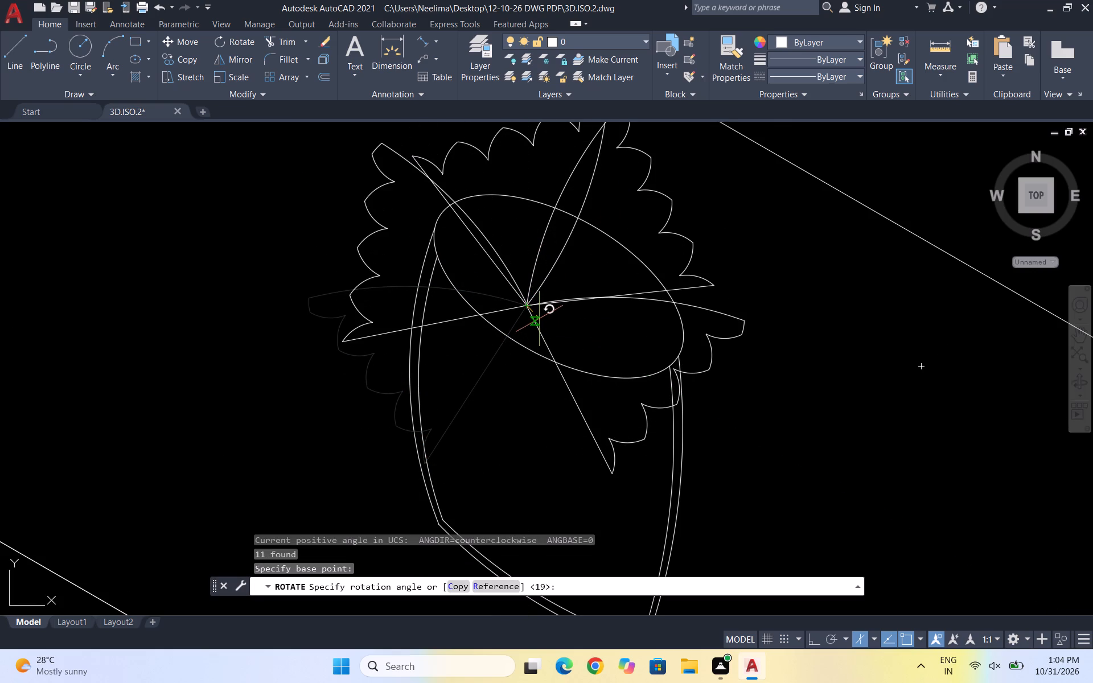
pyautogui.click(539, 322)
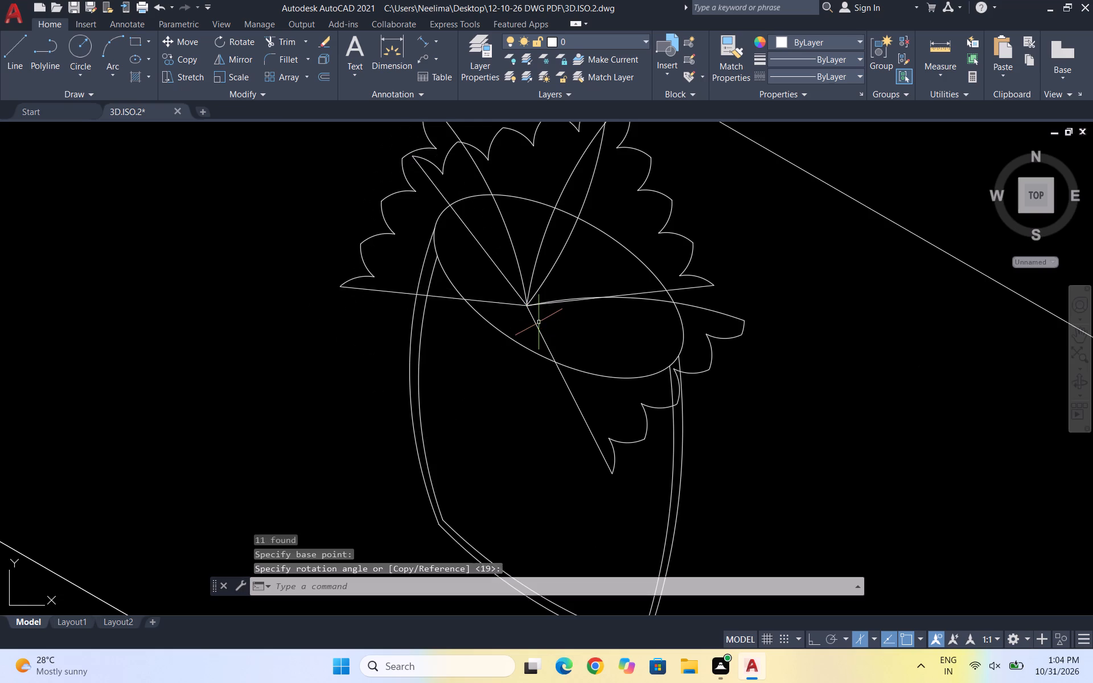
pyautogui.scroll(-1, 516, 286)
pyautogui.press('Escape')
pyautogui.press('Escape')
pyautogui.press('Escape')
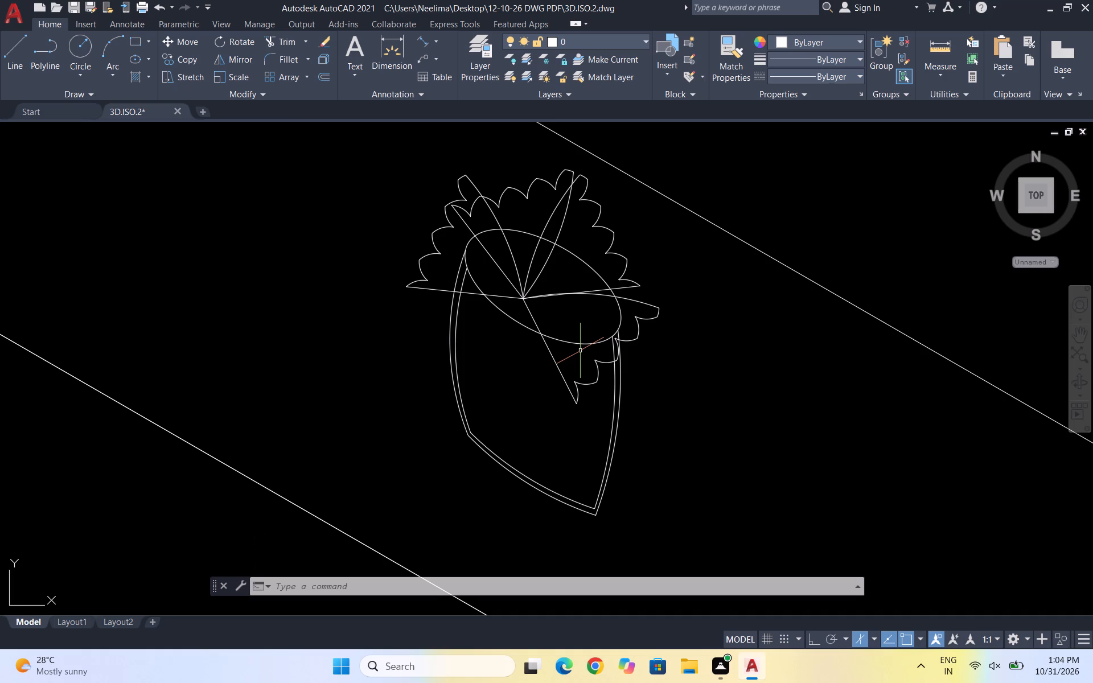
pyautogui.press('Escape')
pyautogui.press('Escape')
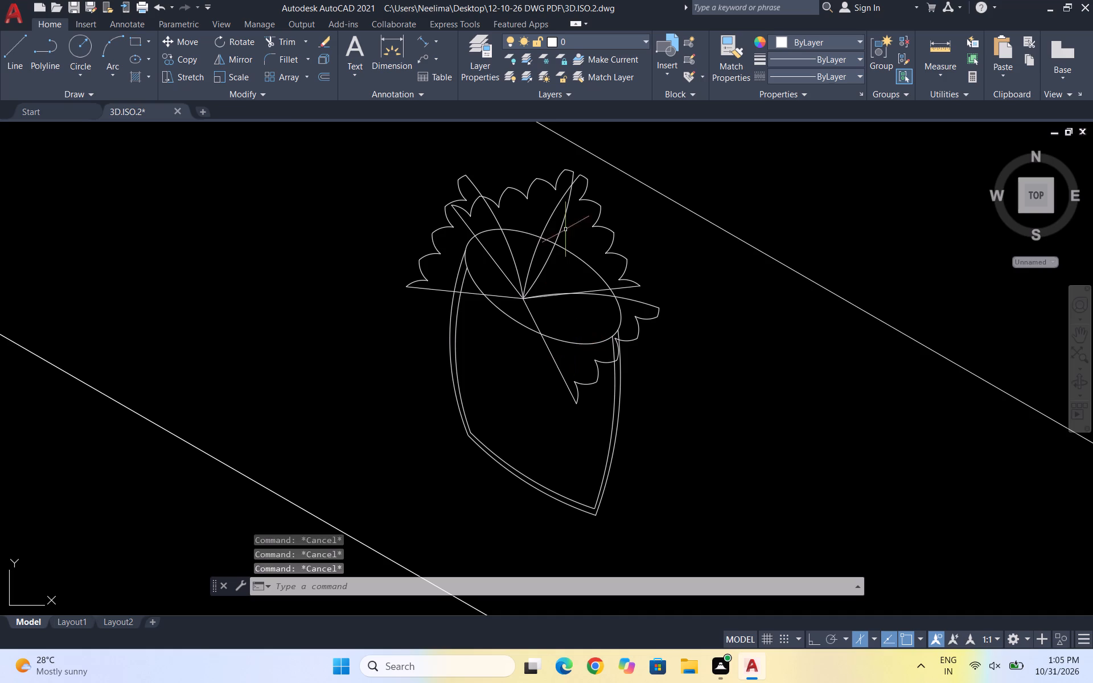
# Copy the whole upper-right scalloped leaf by its inner tip to the empty countertop area left of the vessel.
pyautogui.scroll(2, 576, 186)
pyautogui.moveTo(629, 238); pyautogui.dragTo(623, 232)
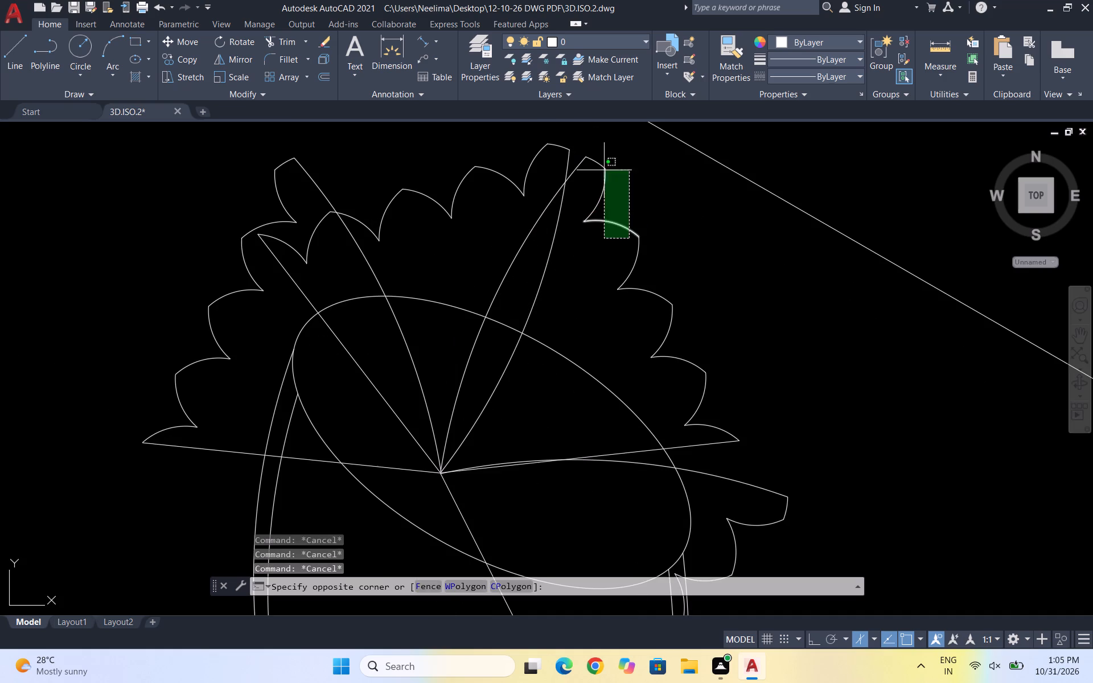
pyautogui.moveTo(587, 153); pyautogui.dragTo(591, 164)
pyautogui.moveTo(686, 377); pyautogui.dragTo(669, 349)
pyautogui.moveTo(619, 237); pyautogui.dragTo(672, 285)
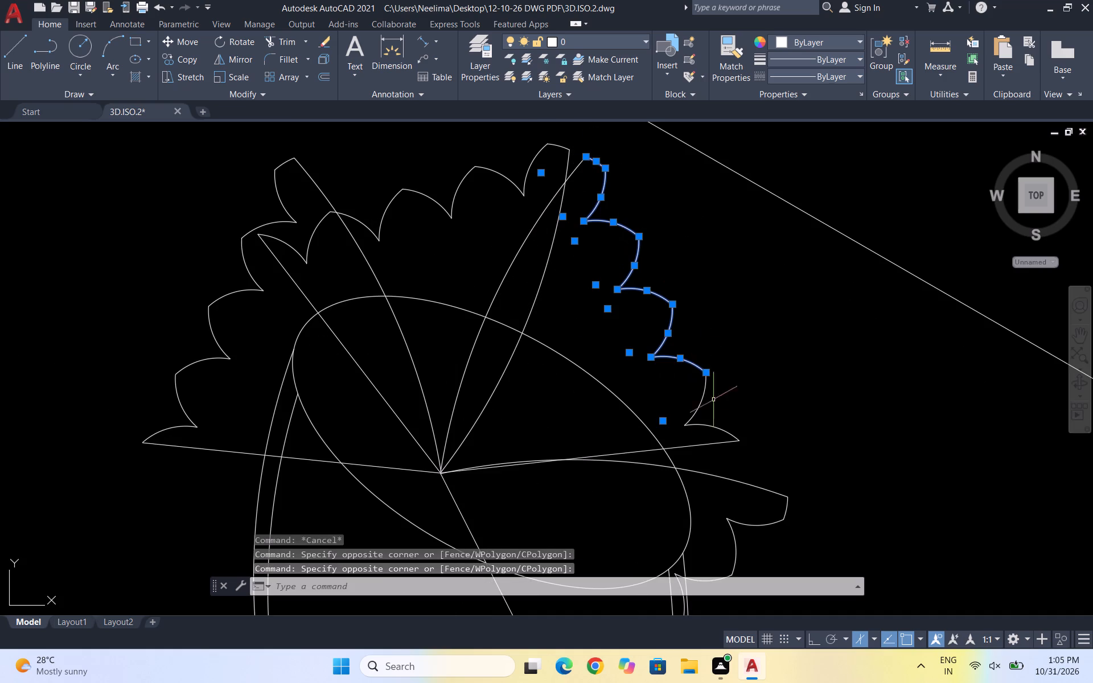
pyautogui.moveTo(729, 442); pyautogui.dragTo(719, 428)
pyautogui.click(681, 382)
pyautogui.moveTo(742, 414); pyautogui.dragTo(738, 421)
pyautogui.moveTo(738, 426); pyautogui.dragTo(702, 409)
pyautogui.moveTo(673, 384); pyautogui.dragTo(677, 383)
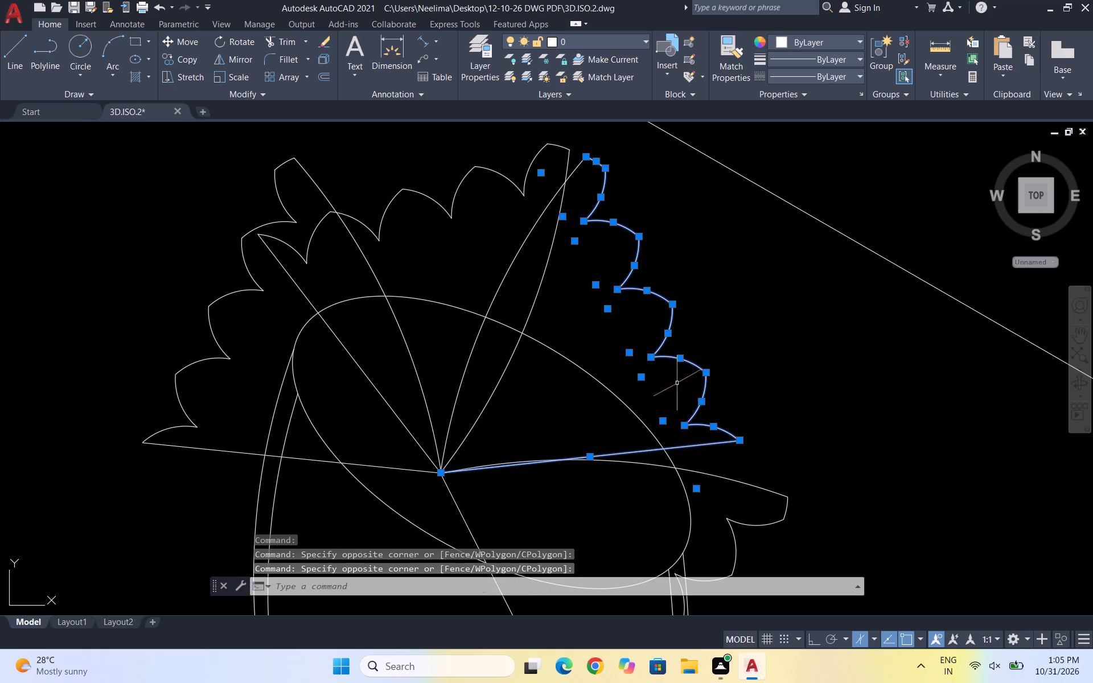
pyautogui.moveTo(677, 383); pyautogui.dragTo(683, 381)
pyautogui.moveTo(540, 238); pyautogui.dragTo(519, 234)
pyautogui.click(492, 227)
pyautogui.scroll(-1, 602, 230)
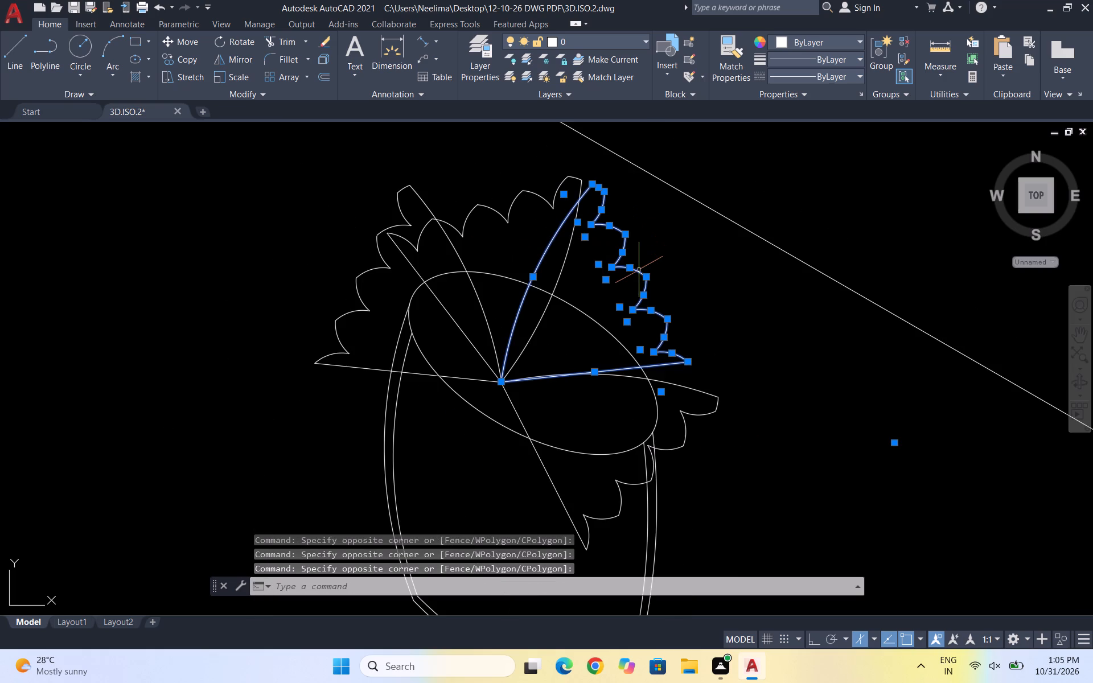
pyautogui.write('CO')
pyautogui.press('Return')
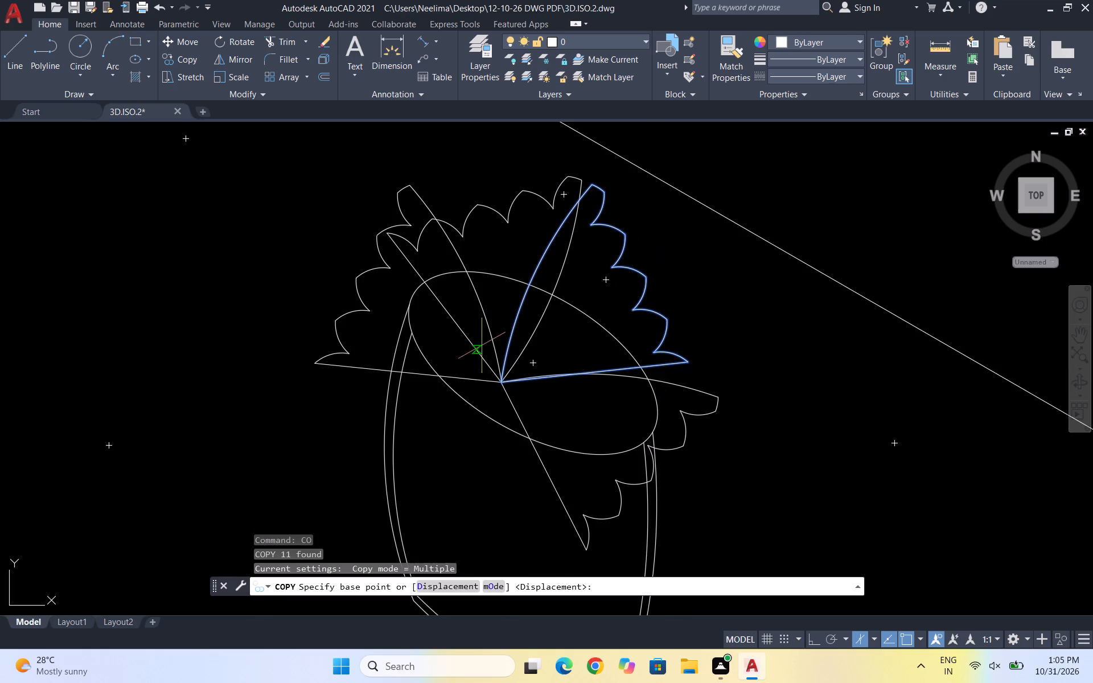
pyautogui.click(501, 380)
pyautogui.scroll(-2, 560, 299)
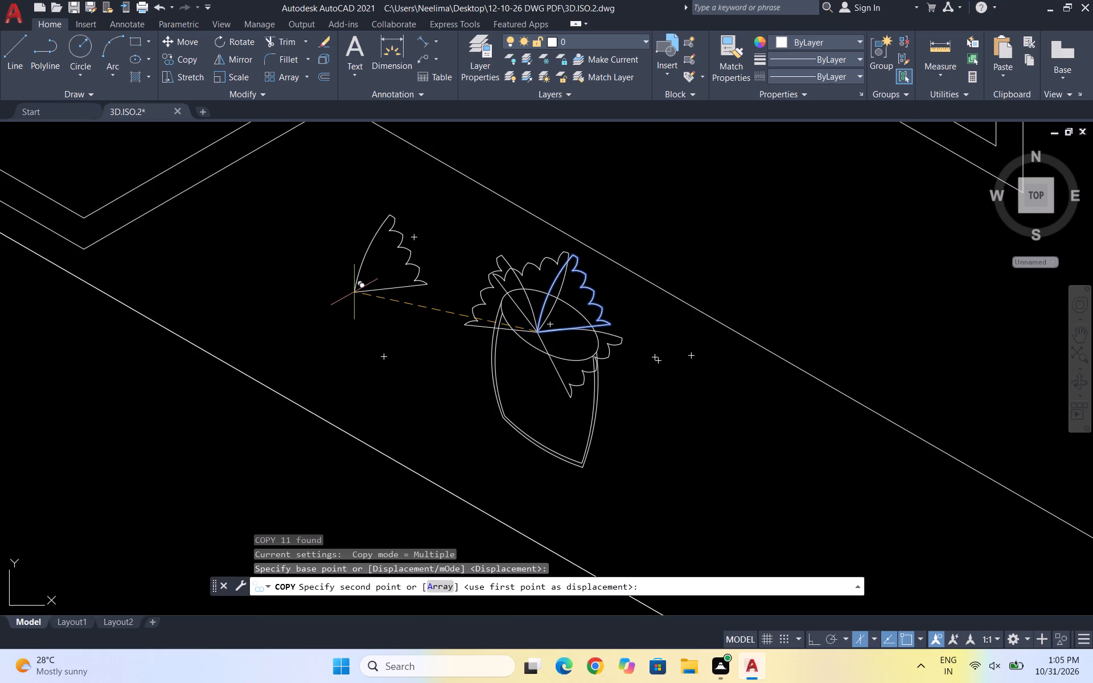
pyautogui.click(354, 292)
pyautogui.press('Escape')
# Rotate the copied leaf beside the vessel about half a turn around its inner tip, so it points down and left.
pyautogui.moveTo(427, 310); pyautogui.dragTo(427, 286)
pyautogui.click(312, 193)
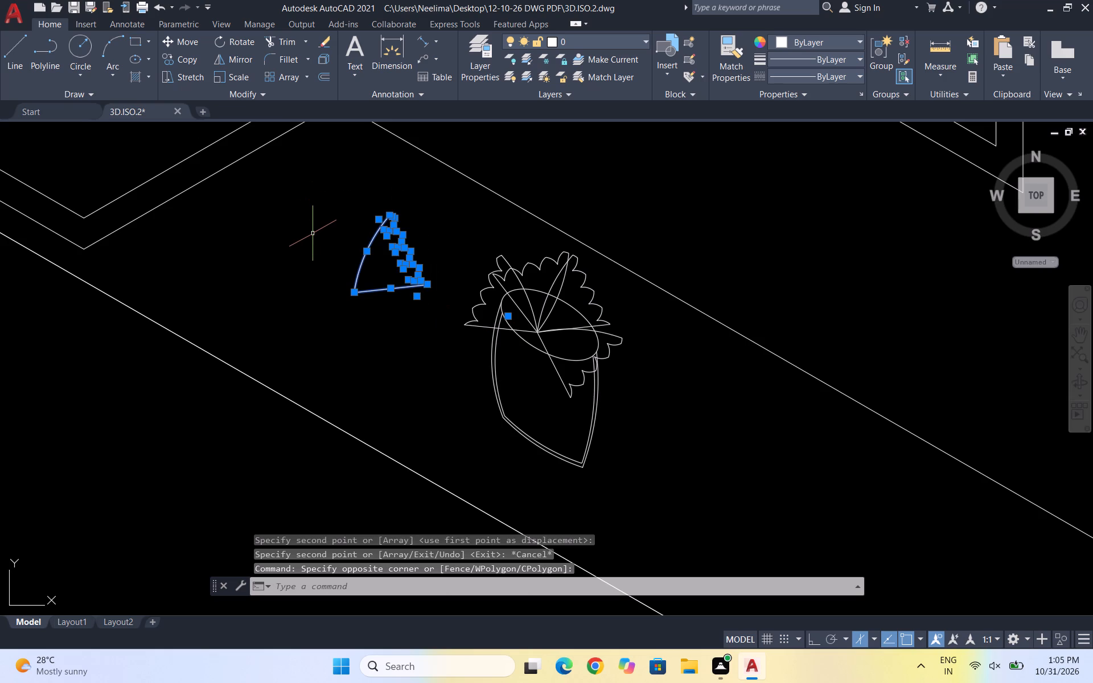
pyautogui.write('RO')
pyautogui.press('Return')
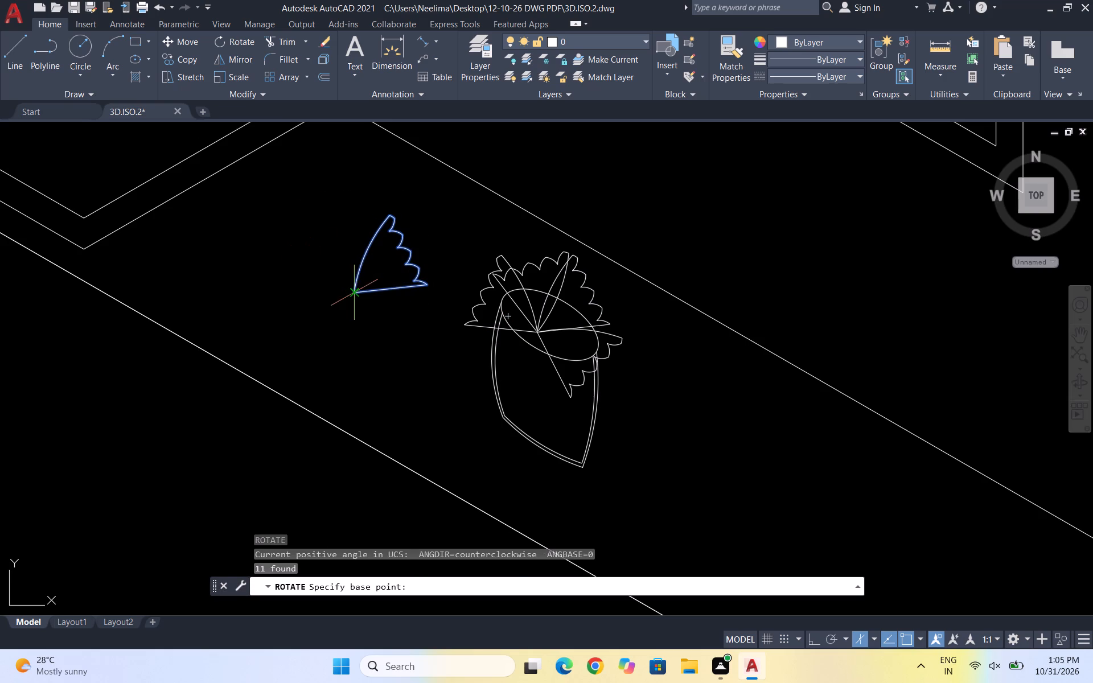
pyautogui.moveTo(352, 294); pyautogui.dragTo(350, 286)
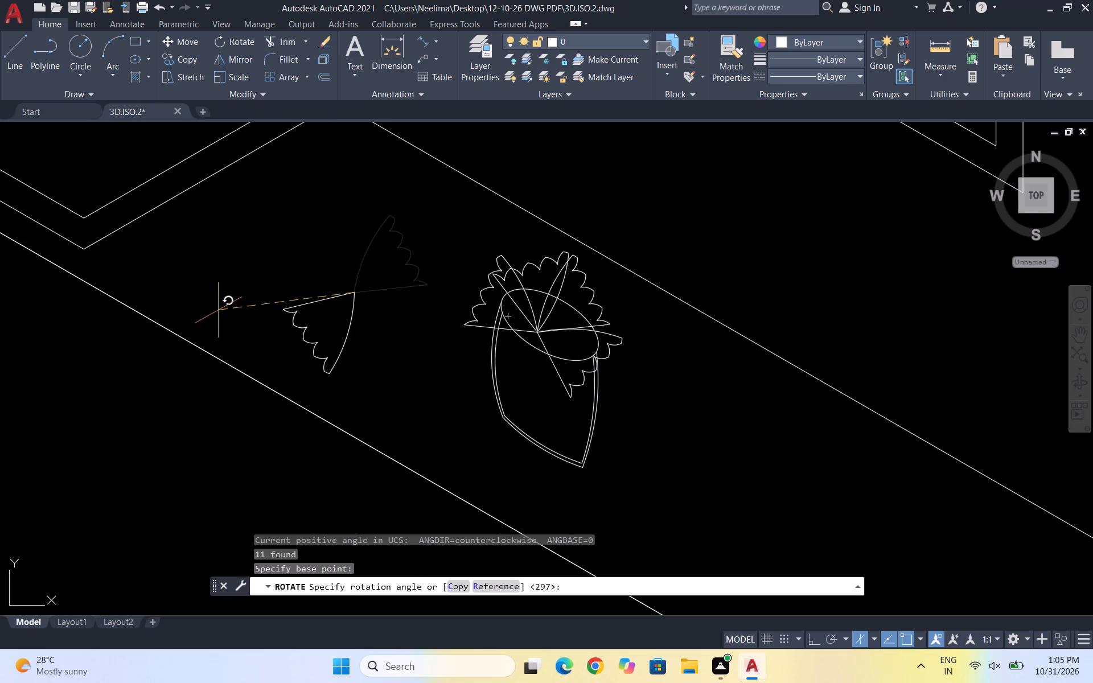
pyautogui.click(224, 289)
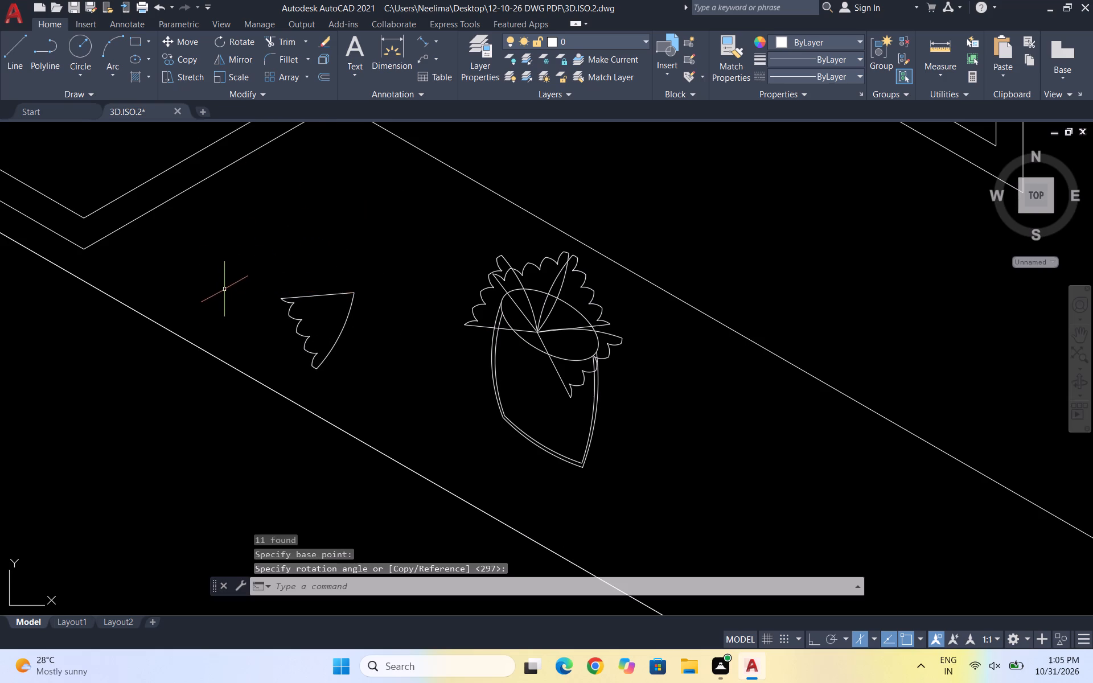
# Copy the rotated spare leaf by its inner tip onto the leaf point shared by the vessel's other leaves.
pyautogui.moveTo(351, 368); pyautogui.dragTo(332, 348)
pyautogui.moveTo(273, 192); pyautogui.dragTo(277, 201)
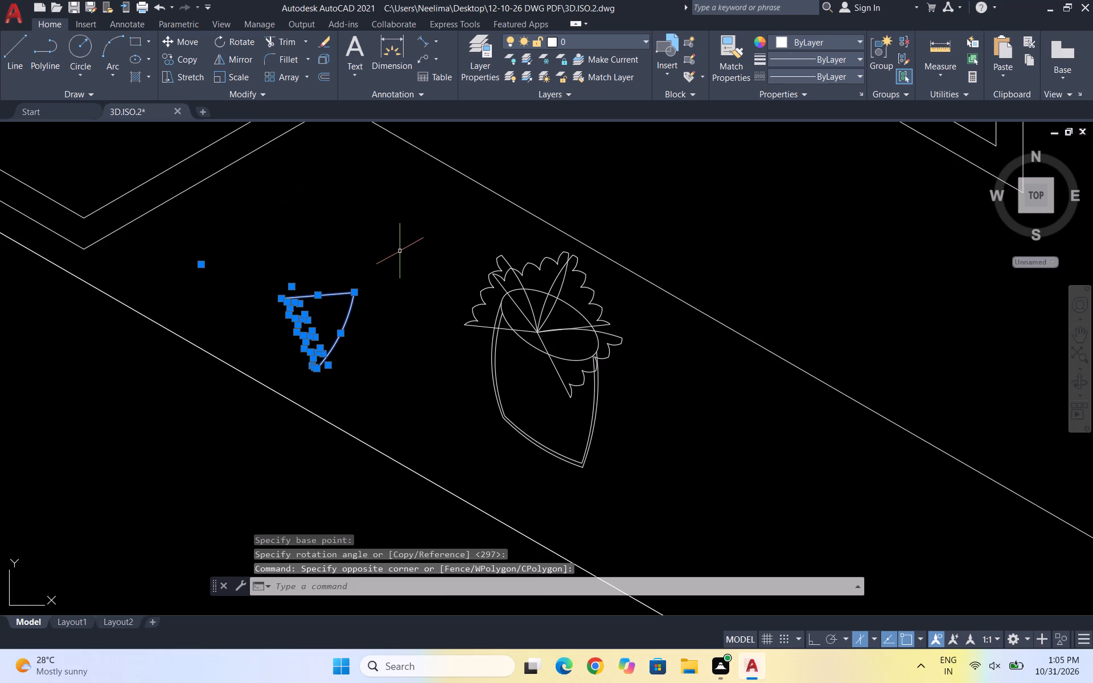
pyautogui.write('CO')
pyautogui.press('Return')
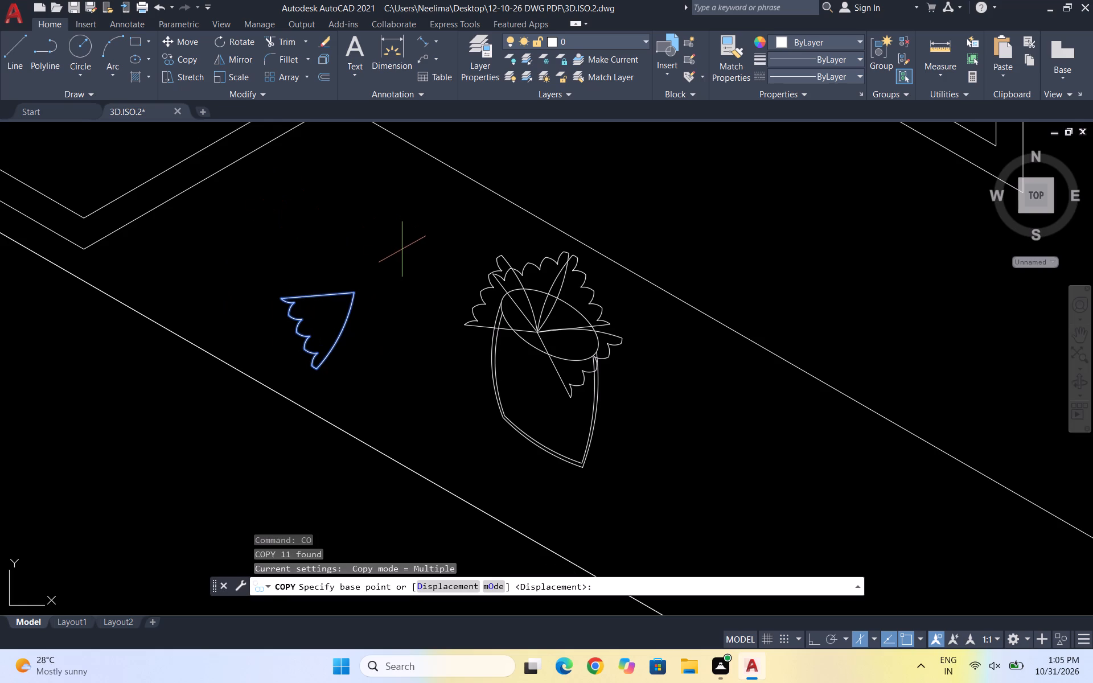
pyautogui.click(358, 296)
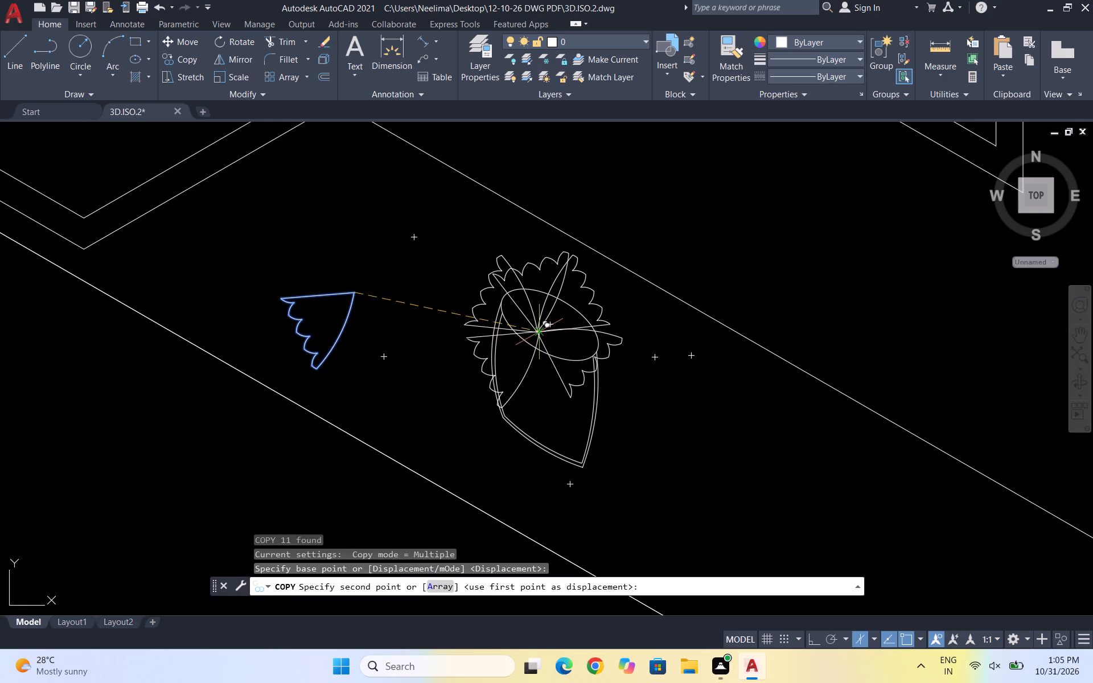
pyautogui.click(537, 332)
pyautogui.press('Escape')
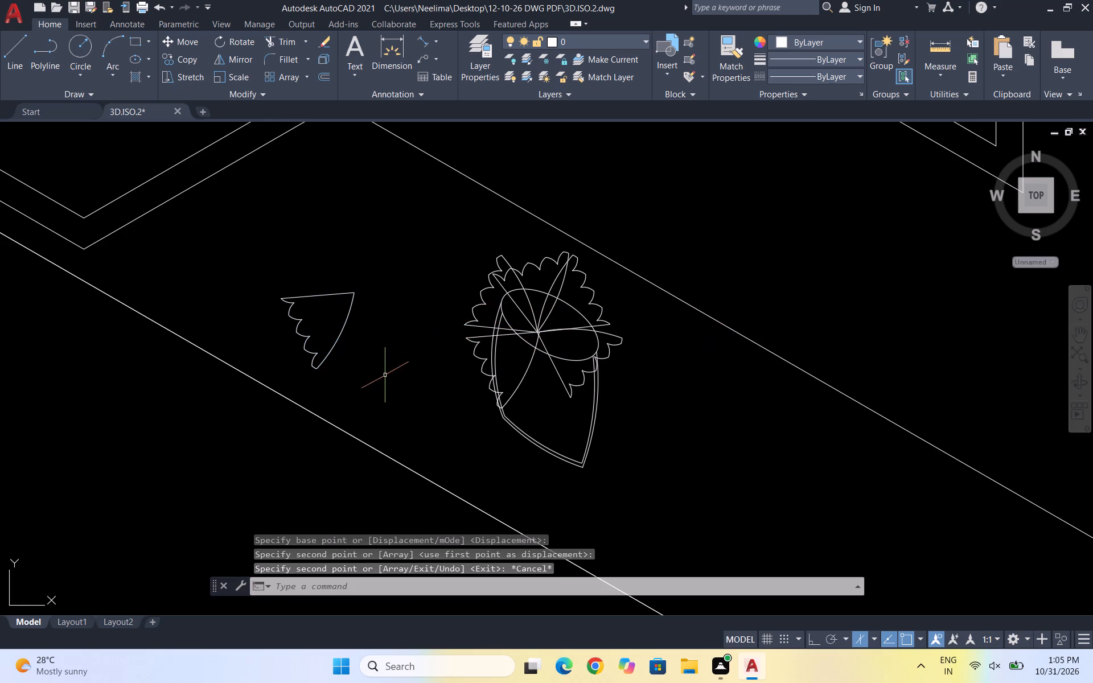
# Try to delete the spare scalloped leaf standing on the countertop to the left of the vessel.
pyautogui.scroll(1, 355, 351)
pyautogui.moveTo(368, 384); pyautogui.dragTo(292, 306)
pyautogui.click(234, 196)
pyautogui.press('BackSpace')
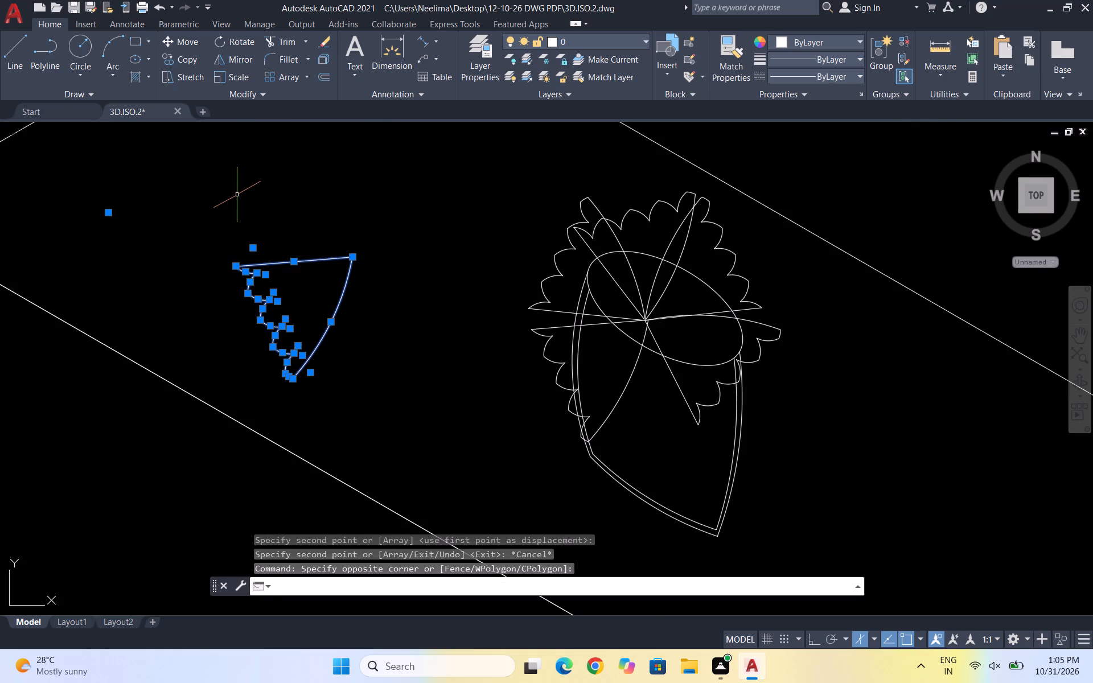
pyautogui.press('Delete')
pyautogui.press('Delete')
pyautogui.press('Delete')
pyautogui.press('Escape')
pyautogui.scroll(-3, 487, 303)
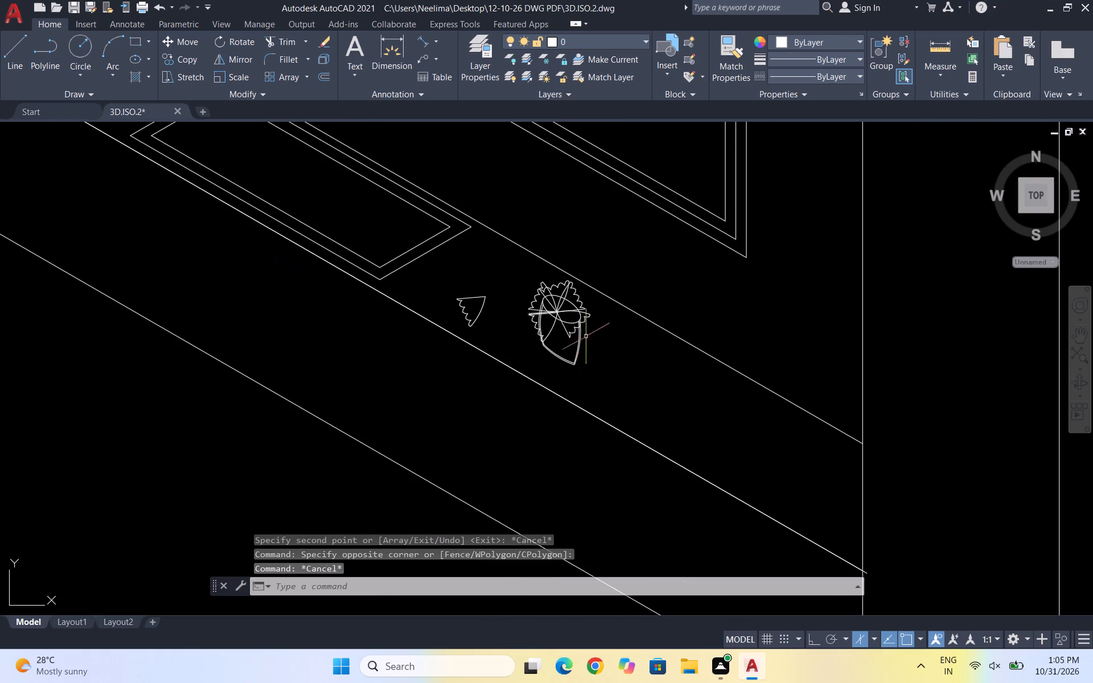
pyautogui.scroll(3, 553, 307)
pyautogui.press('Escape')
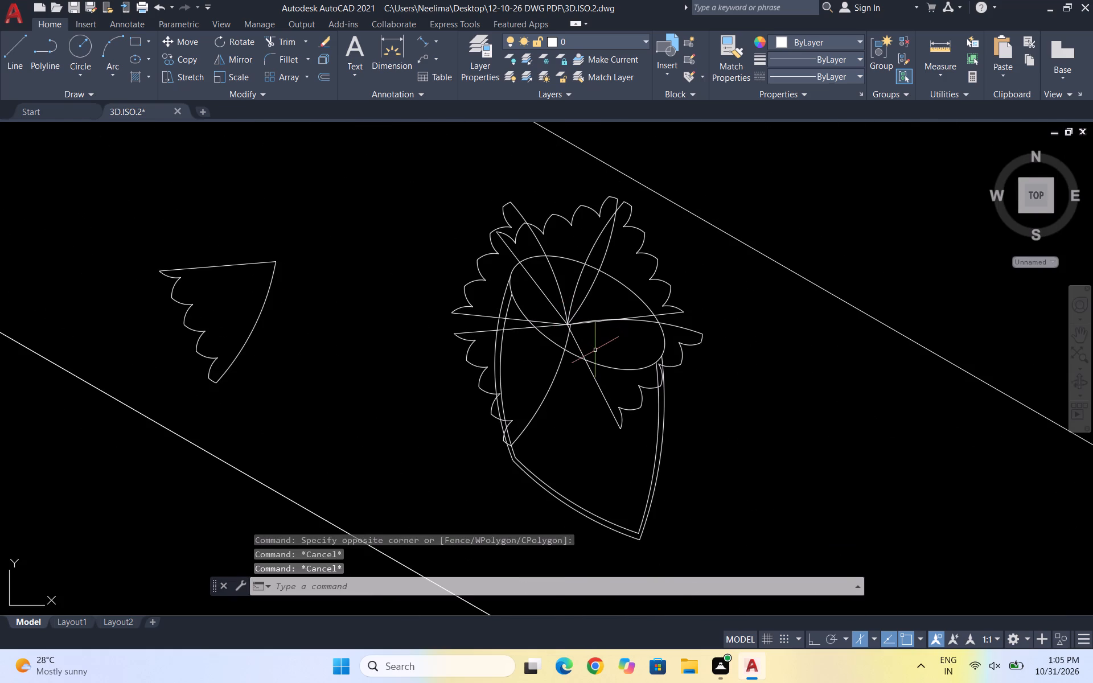
# Undo the recent leaf copies and rotations until only four scalloped leaves radiate from the shared point in the vessel.
pyautogui.hotkey('ctrl', 'z')
pyautogui.hotkey('ctrl', 'z')
pyautogui.hotkey('ctrl', 'z')
pyautogui.hotkey('ctrl', 'z')
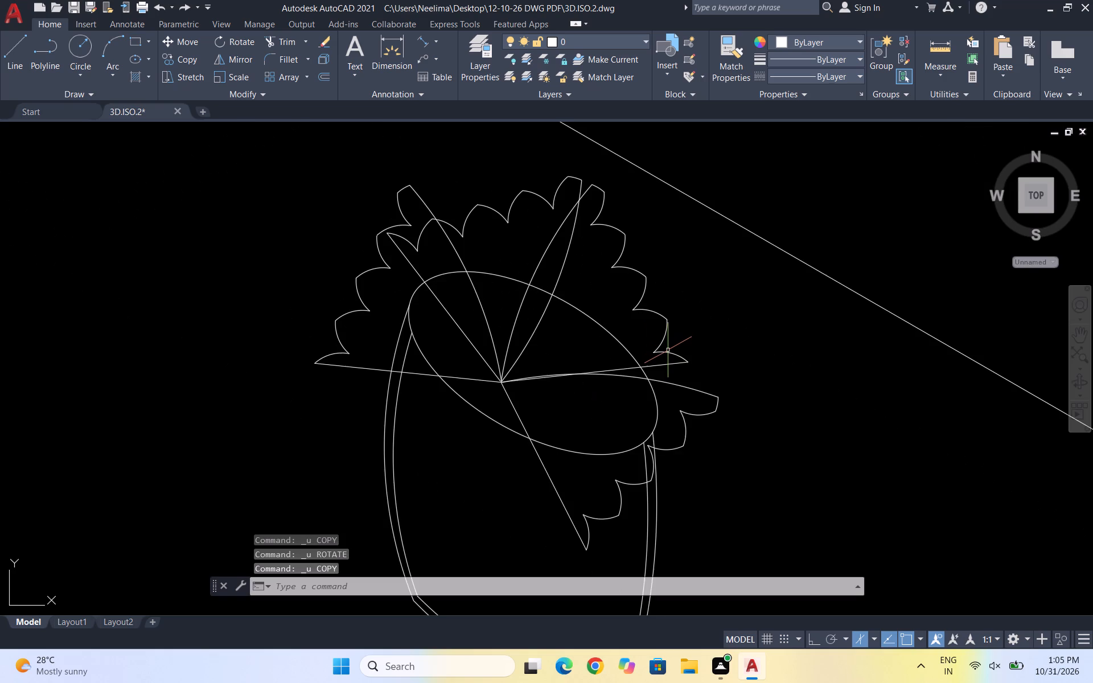
pyautogui.hotkey('ctrl', 'z')
pyautogui.hotkey('ctrl', 'z')
pyautogui.hotkey('ctrl', 'z')
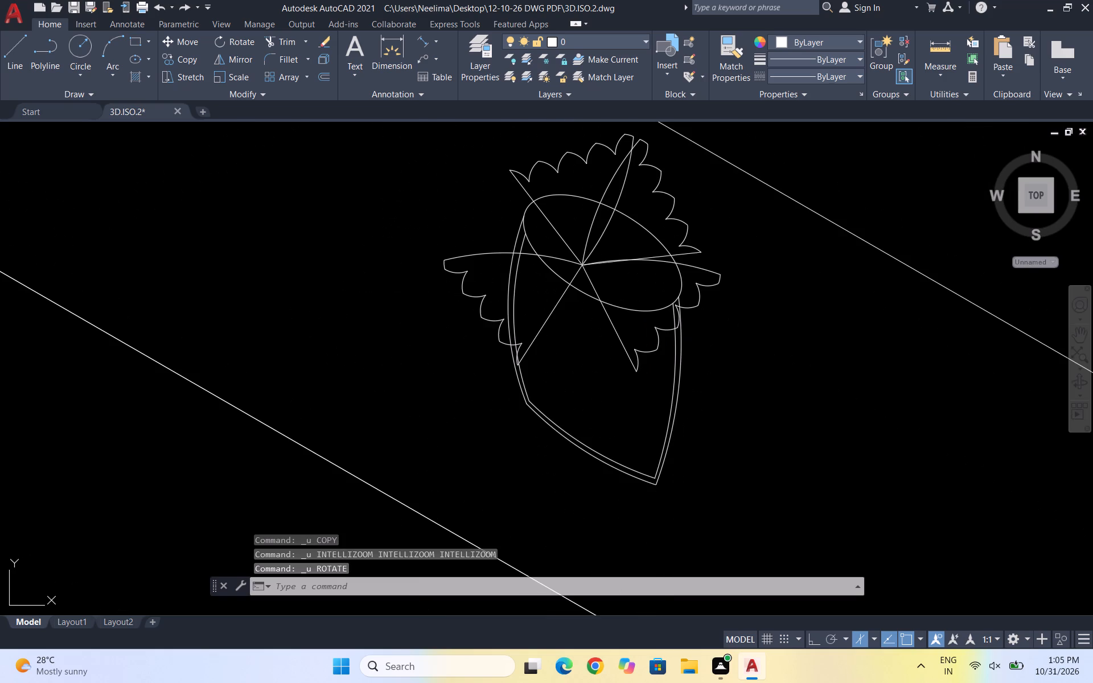
pyautogui.hotkey('ctrl', 'z')
pyautogui.hotkey('ctrl', 'z')
pyautogui.hotkey('ctrl', 'z')
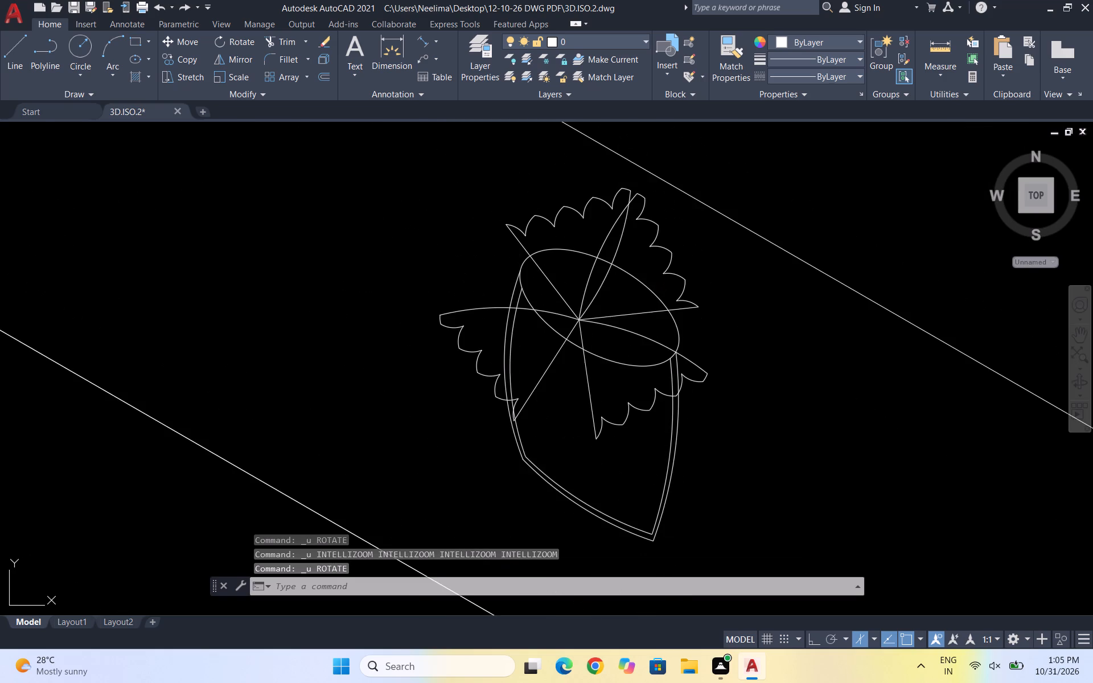
pyautogui.hotkey('ctrl', 'z')
# Move the whole upper-left scalloped leaf by its inner tip to the empty countertop area up and left of the vessel.
pyautogui.scroll(1, 639, 255)
pyautogui.scroll(-3, 574, 252)
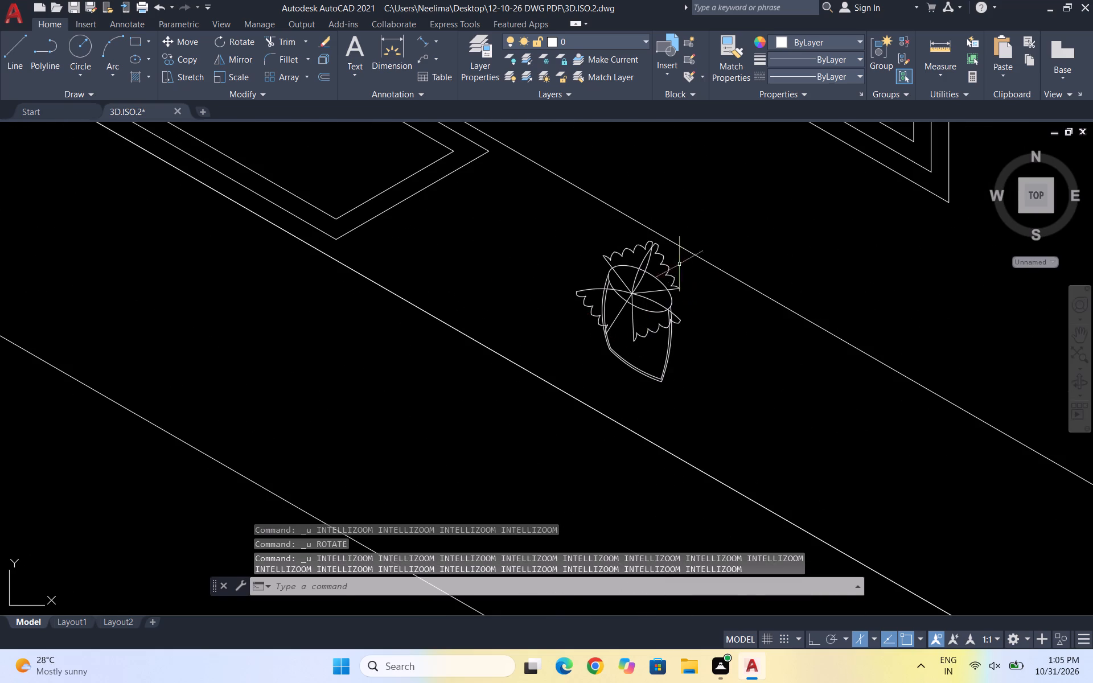
pyautogui.scroll(3, 624, 245)
pyautogui.scroll(2, 710, 383)
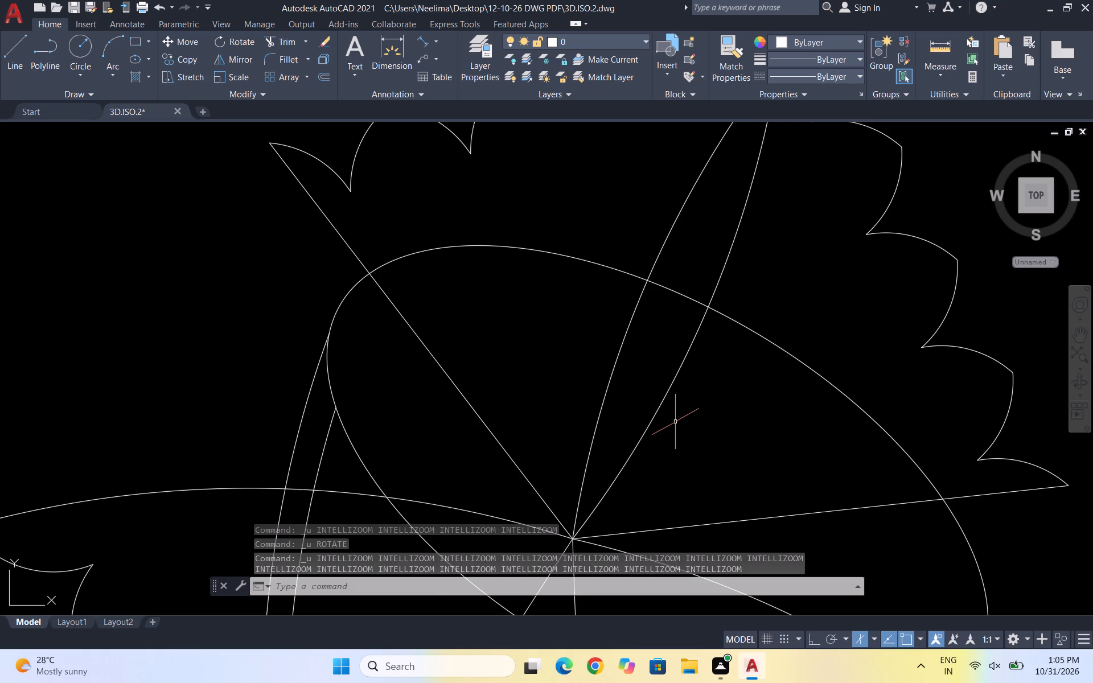
pyautogui.click(665, 402)
pyautogui.click(646, 389)
pyautogui.moveTo(539, 312); pyautogui.dragTo(523, 318)
pyautogui.moveTo(409, 368); pyautogui.dragTo(416, 364)
pyautogui.scroll(-1, 459, 361)
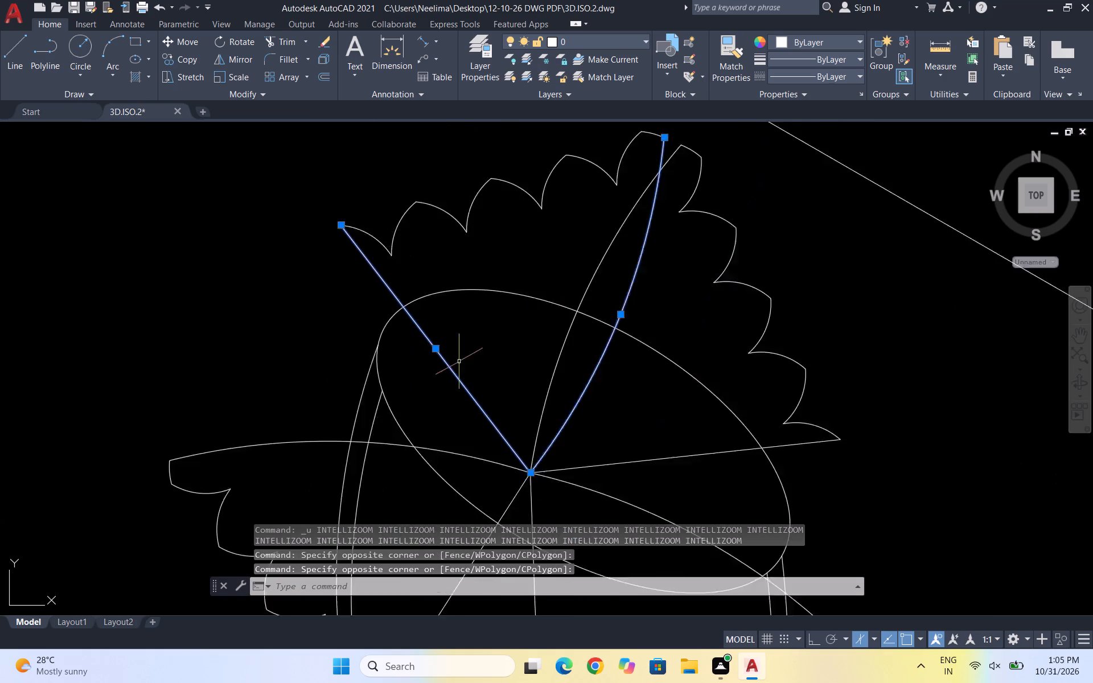
pyautogui.scroll(-1, 473, 368)
pyautogui.scroll(1, 511, 242)
pyautogui.scroll(2, 614, 244)
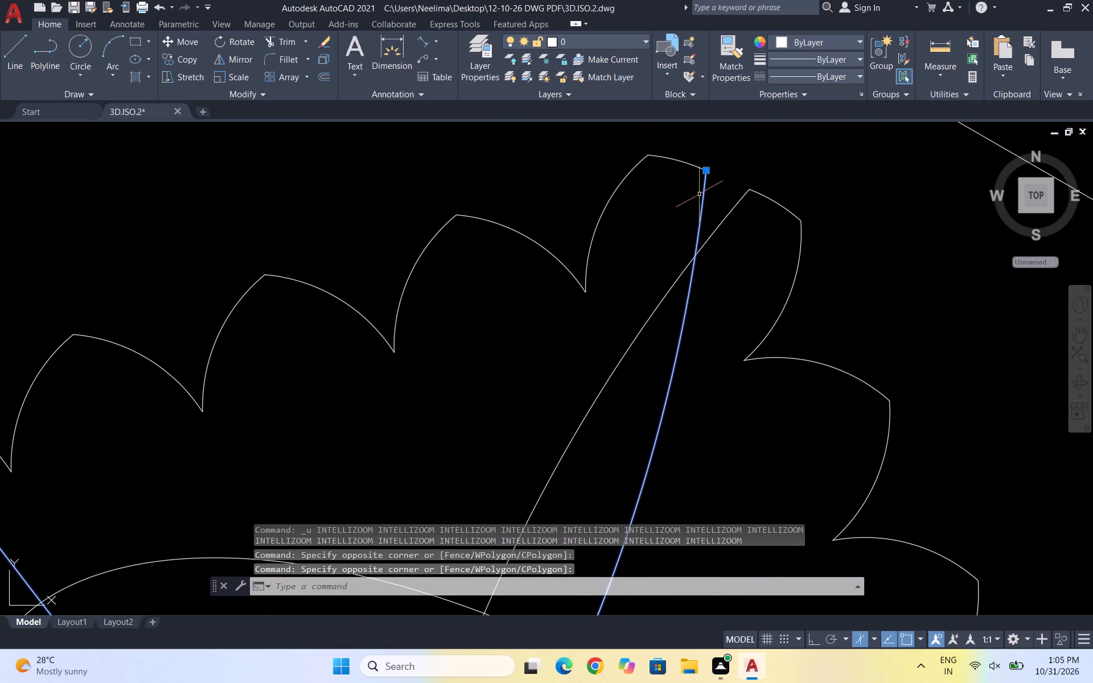
pyautogui.click(692, 190)
pyautogui.click(638, 153)
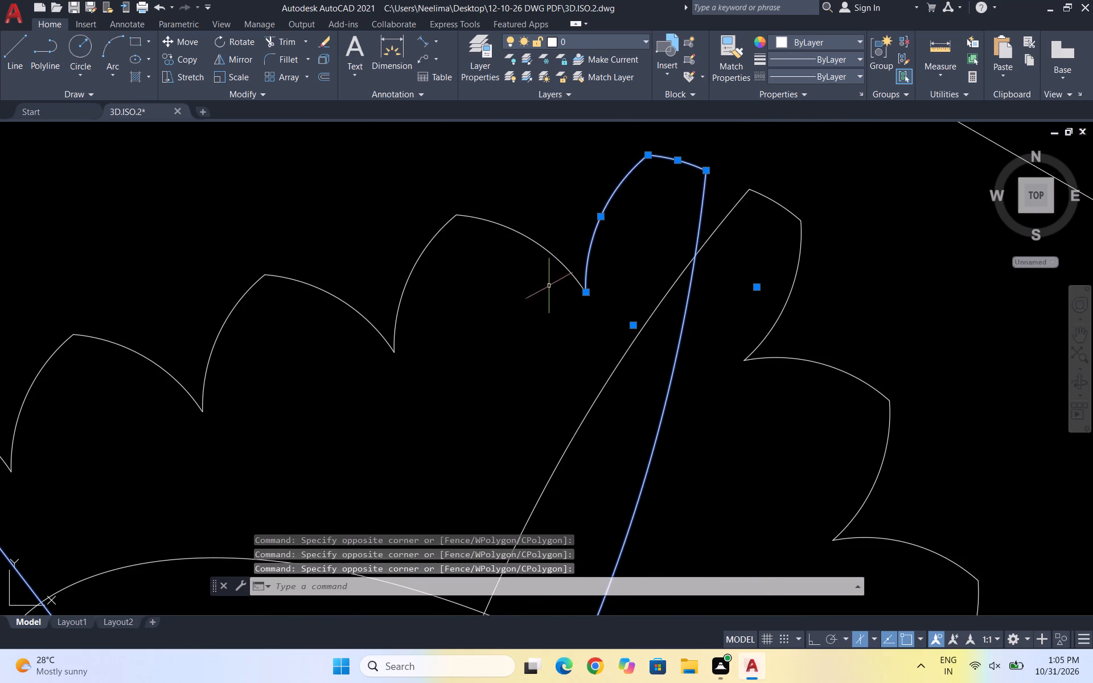
pyautogui.moveTo(539, 307); pyautogui.dragTo(530, 295)
pyautogui.click(390, 217)
pyautogui.moveTo(376, 382); pyautogui.dragTo(365, 373)
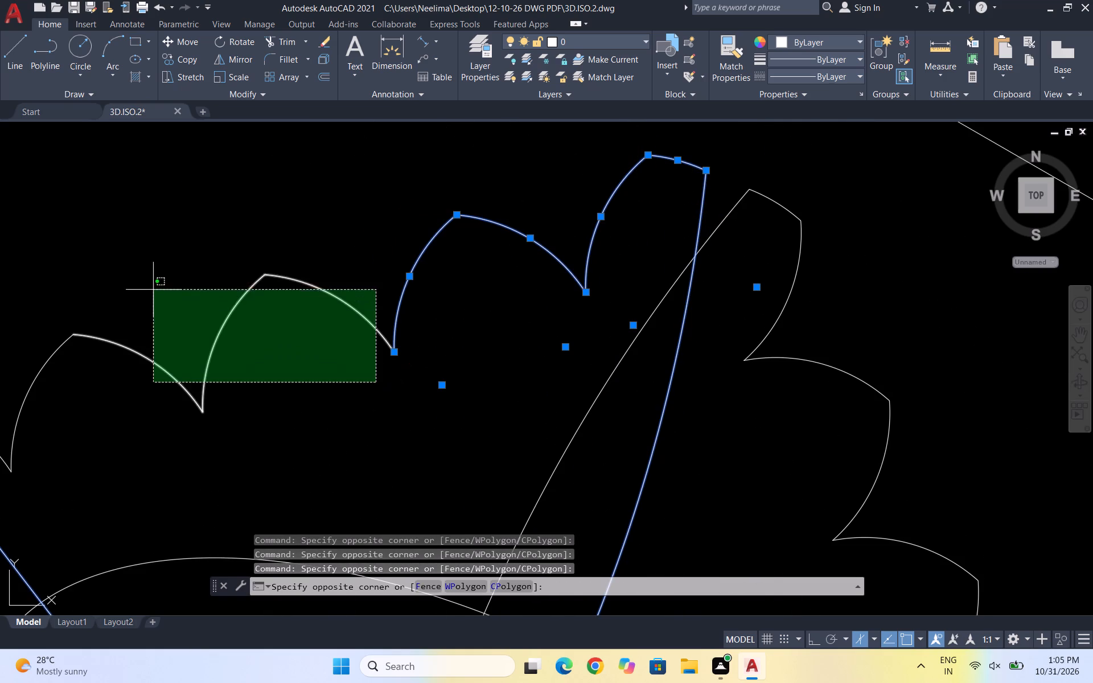
pyautogui.click(148, 263)
pyautogui.scroll(-2, 525, 257)
pyautogui.scroll(1, 367, 313)
pyautogui.moveTo(377, 351); pyautogui.dragTo(366, 340)
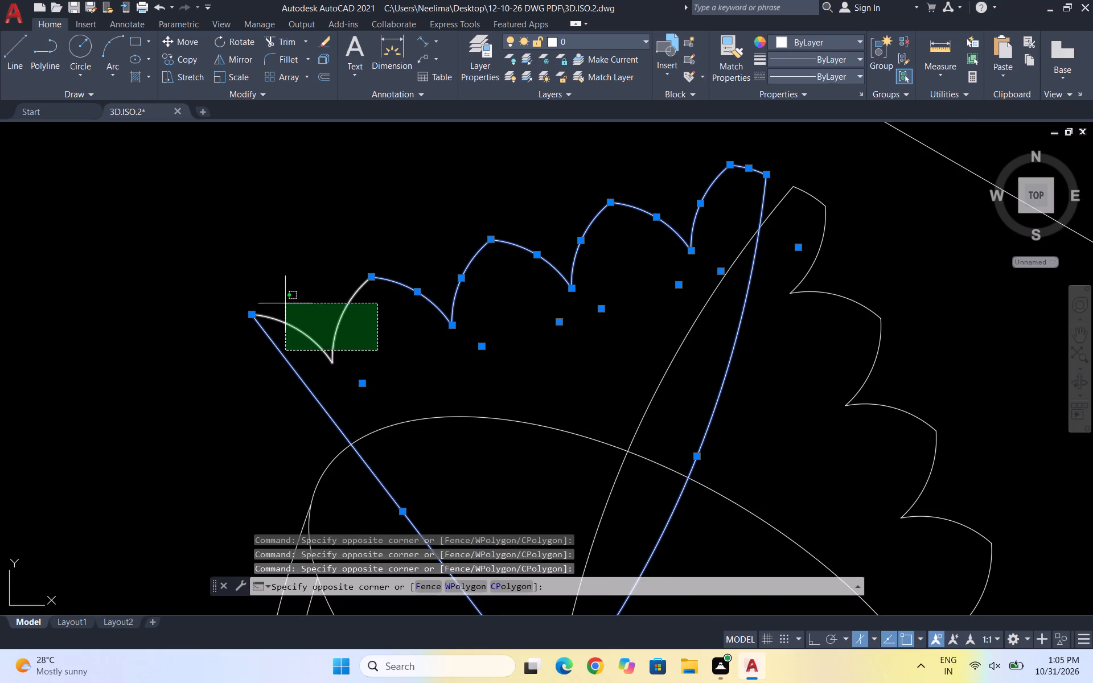
pyautogui.click(271, 299)
pyautogui.scroll(-2, 552, 303)
pyautogui.press('m')
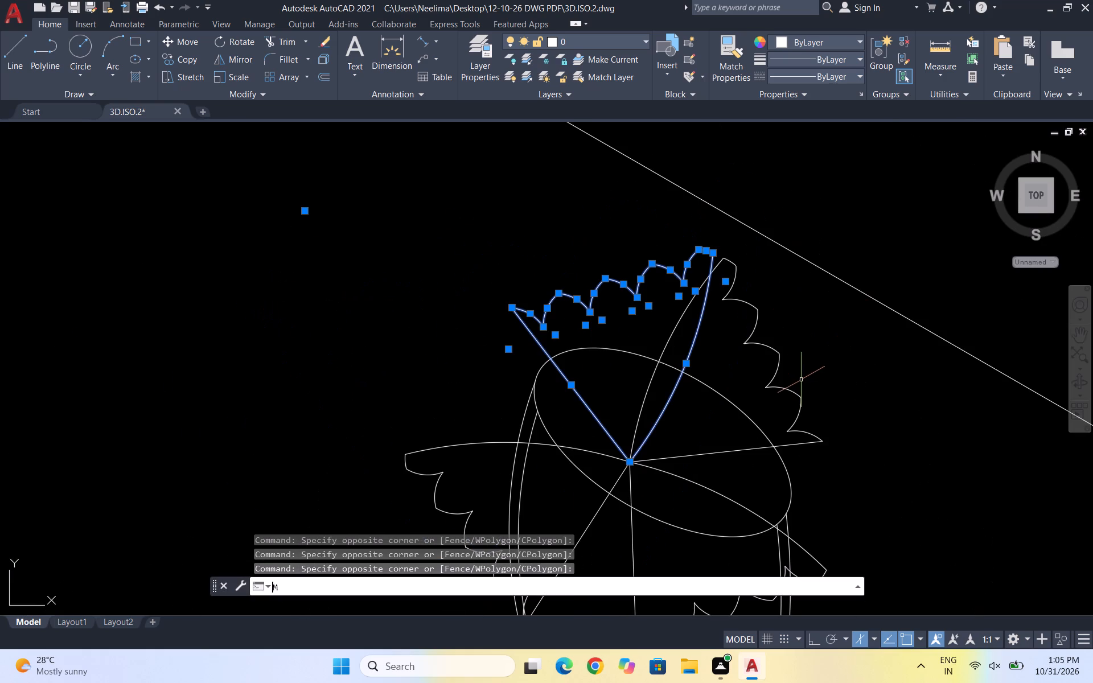
pyautogui.press('Return')
pyautogui.click(630, 462)
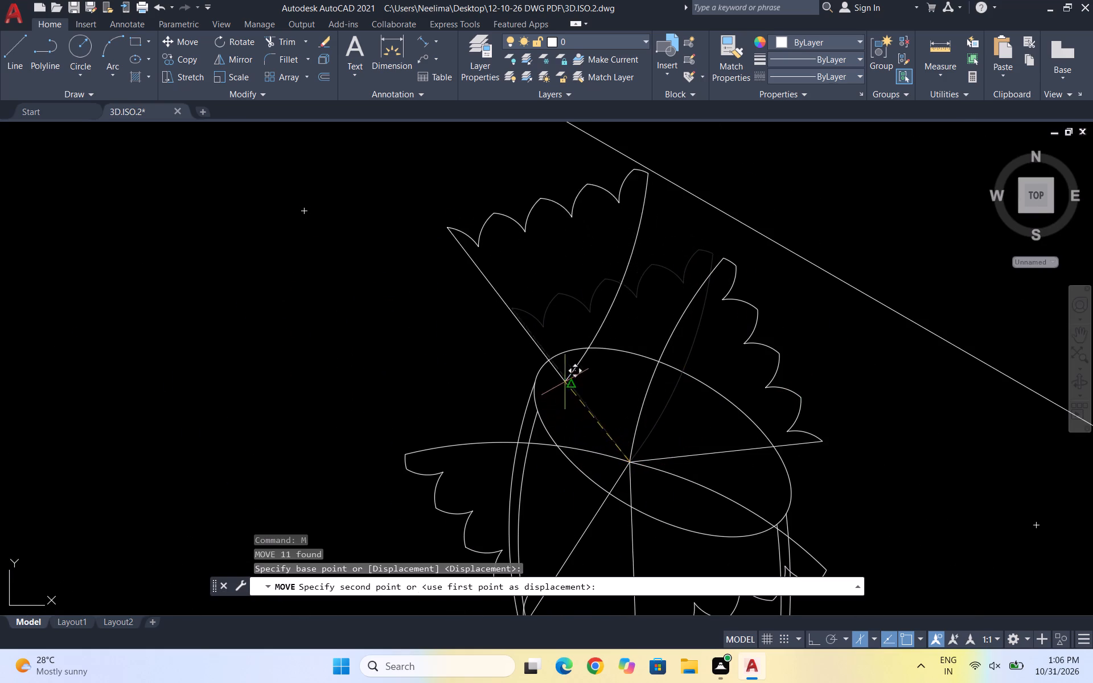
pyautogui.scroll(-2, 884, 320)
pyautogui.click(680, 345)
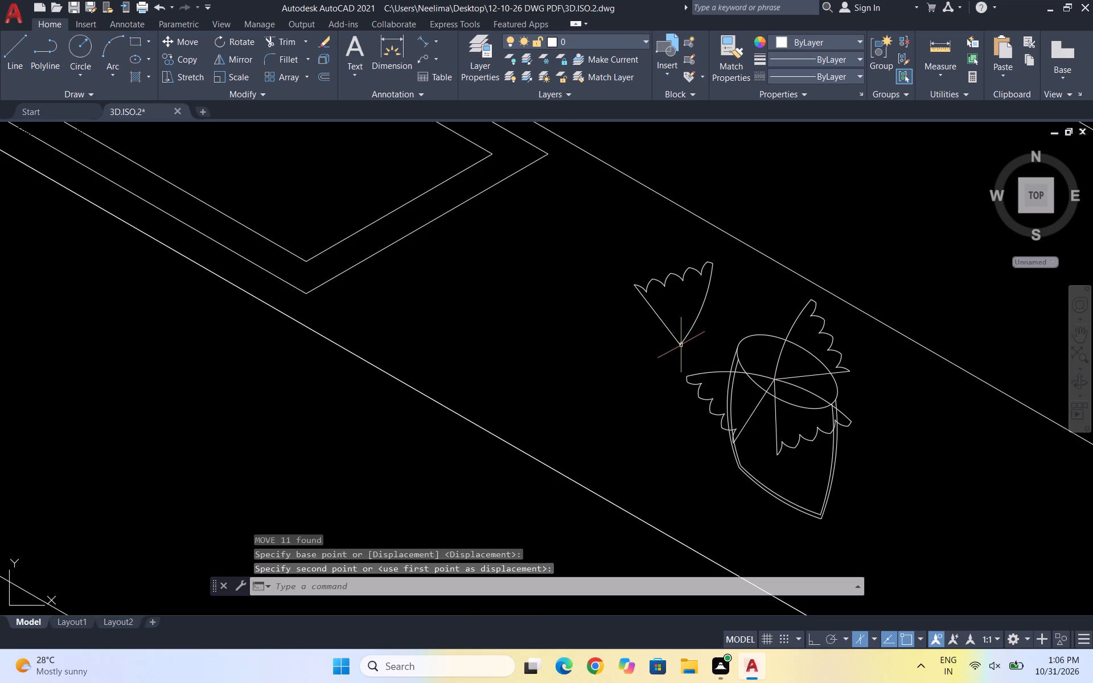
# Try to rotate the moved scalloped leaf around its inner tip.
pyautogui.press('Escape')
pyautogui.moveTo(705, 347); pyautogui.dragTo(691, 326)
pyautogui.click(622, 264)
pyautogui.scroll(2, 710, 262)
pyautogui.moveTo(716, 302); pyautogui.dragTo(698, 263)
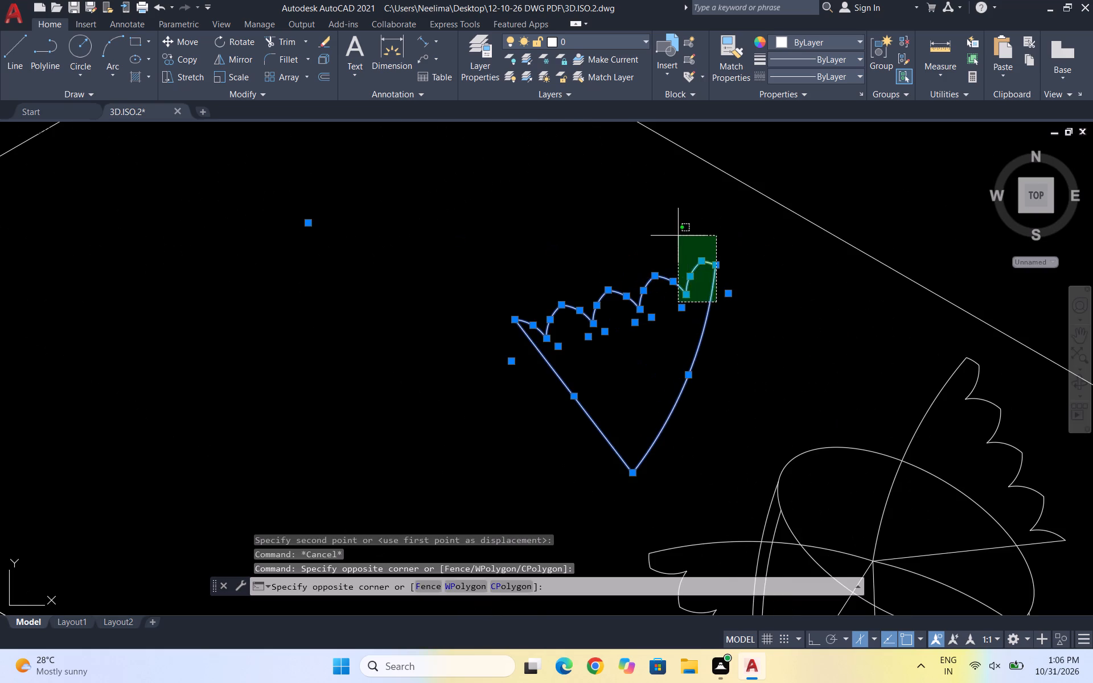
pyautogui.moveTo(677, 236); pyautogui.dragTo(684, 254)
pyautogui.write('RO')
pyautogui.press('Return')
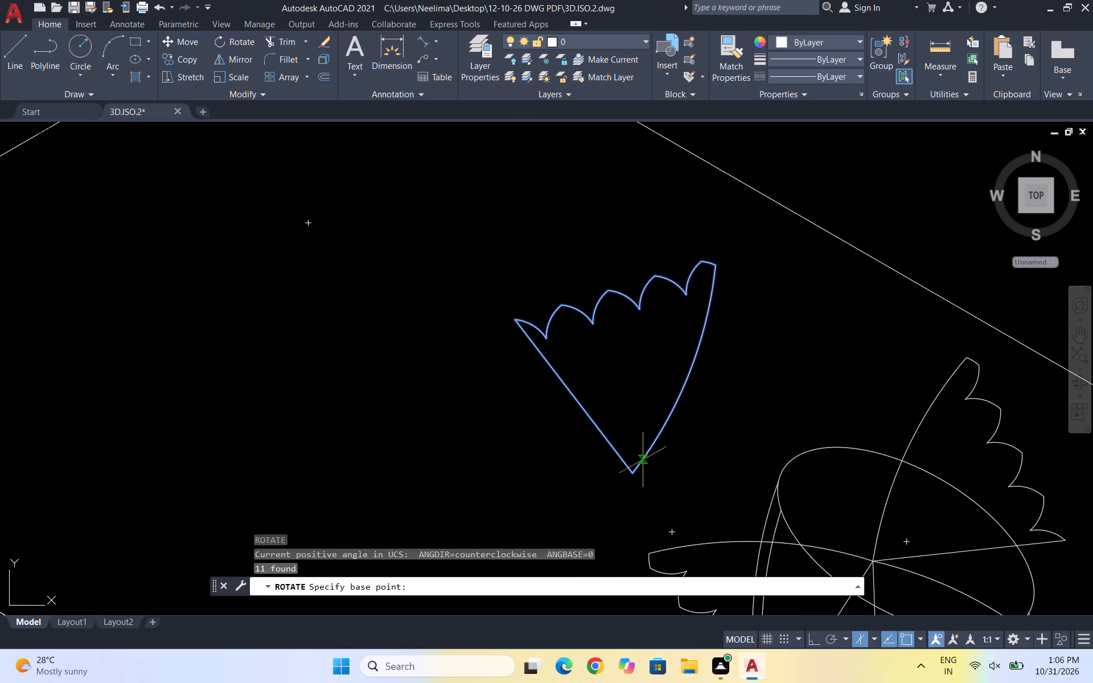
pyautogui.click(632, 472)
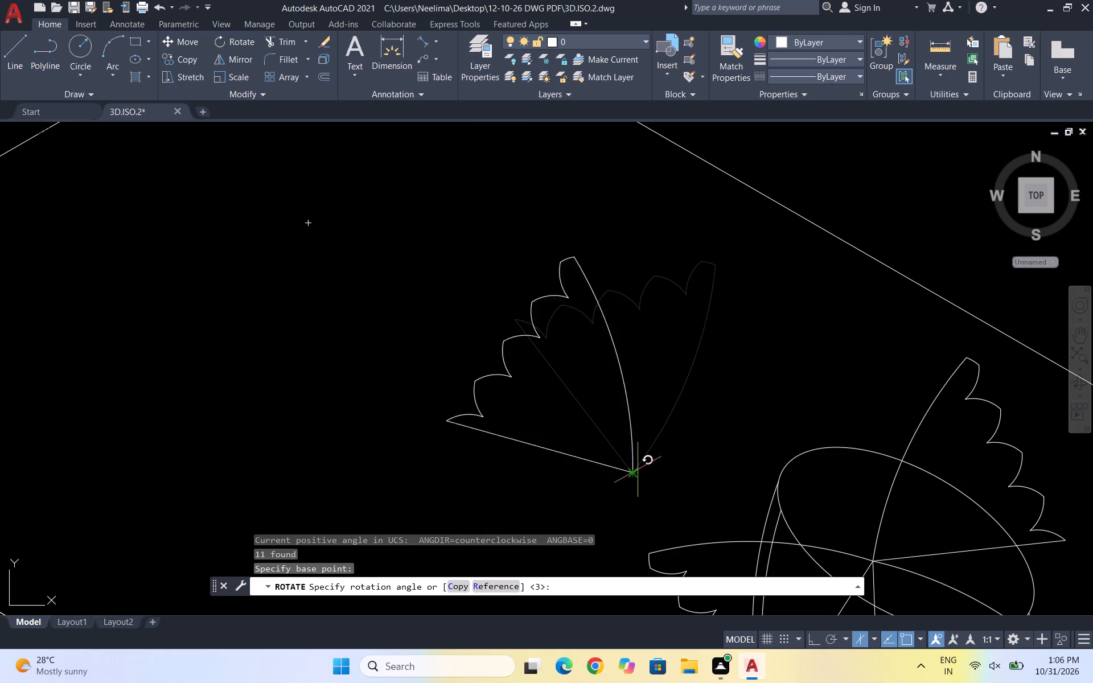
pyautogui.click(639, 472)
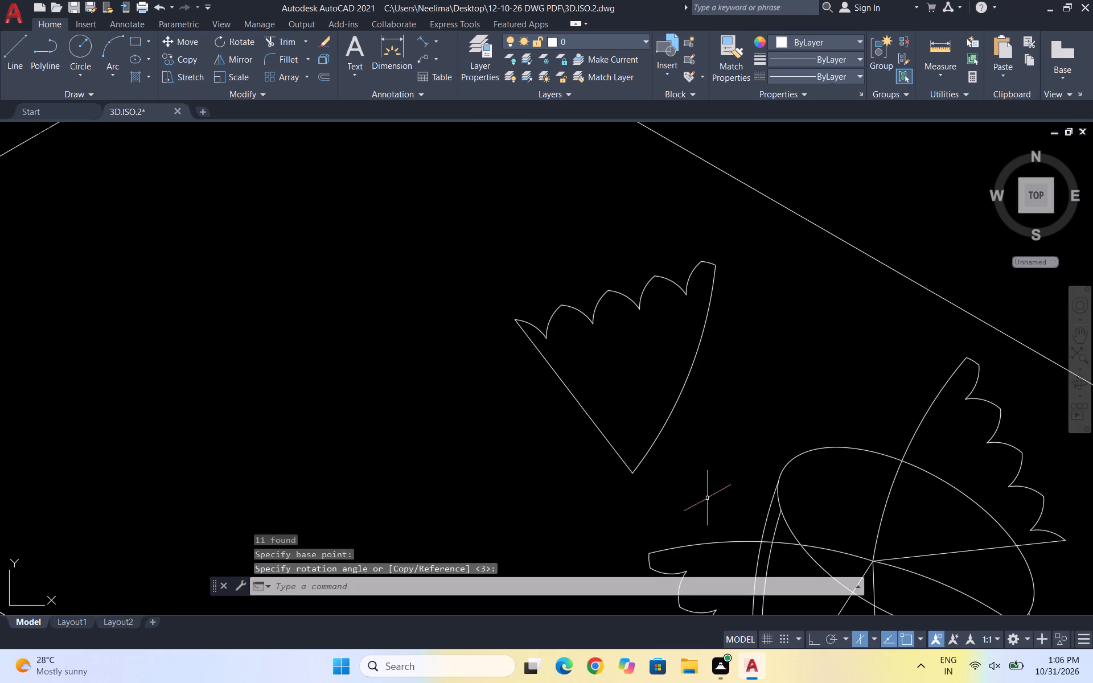
# Rotate the detached scalloped leaf about 54° counterclockwise around its inner tip.
pyautogui.moveTo(727, 496); pyautogui.dragTo(629, 427)
pyautogui.moveTo(491, 247); pyautogui.dragTo(491, 261)
pyautogui.write('RO')
pyautogui.press('Return')
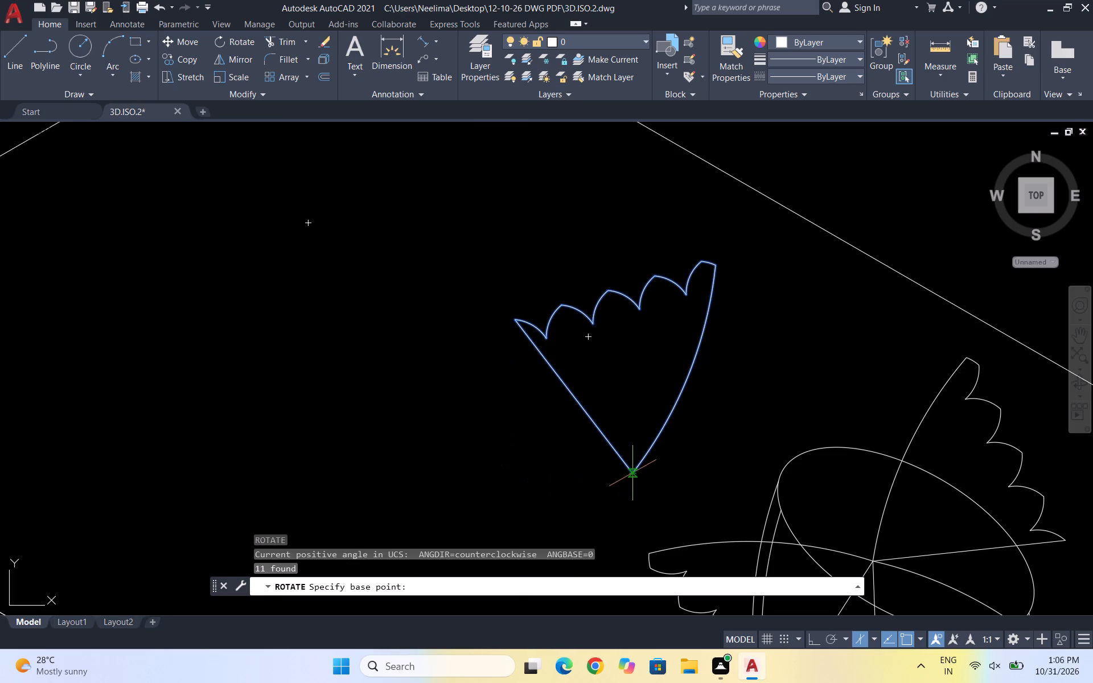
pyautogui.click(629, 475)
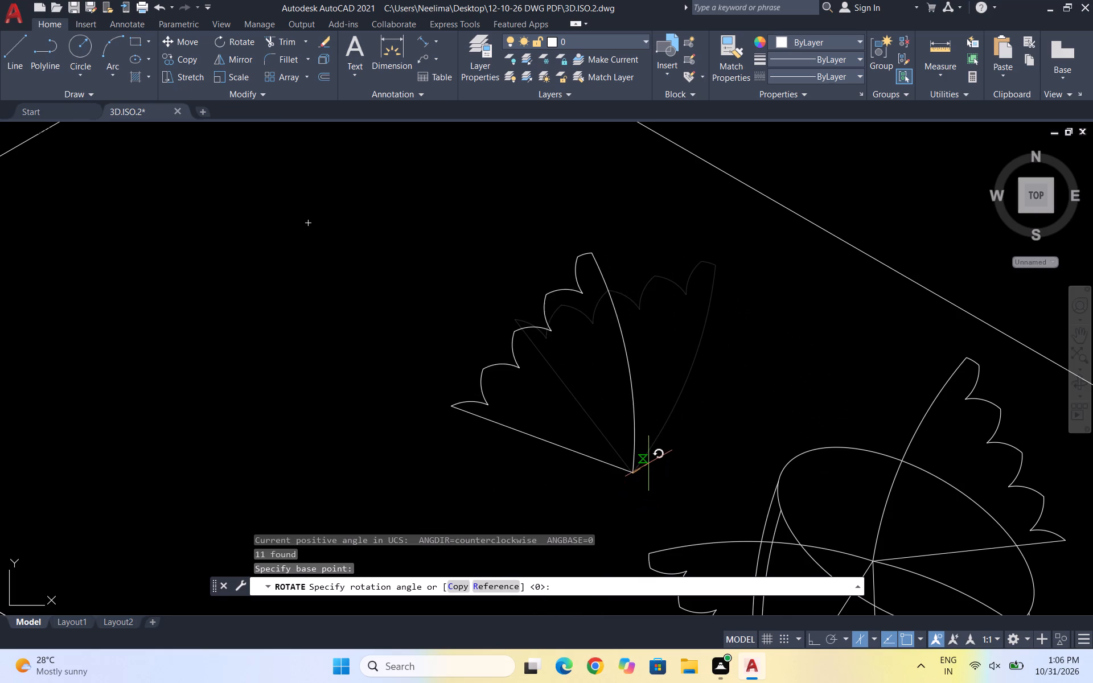
pyautogui.click(648, 464)
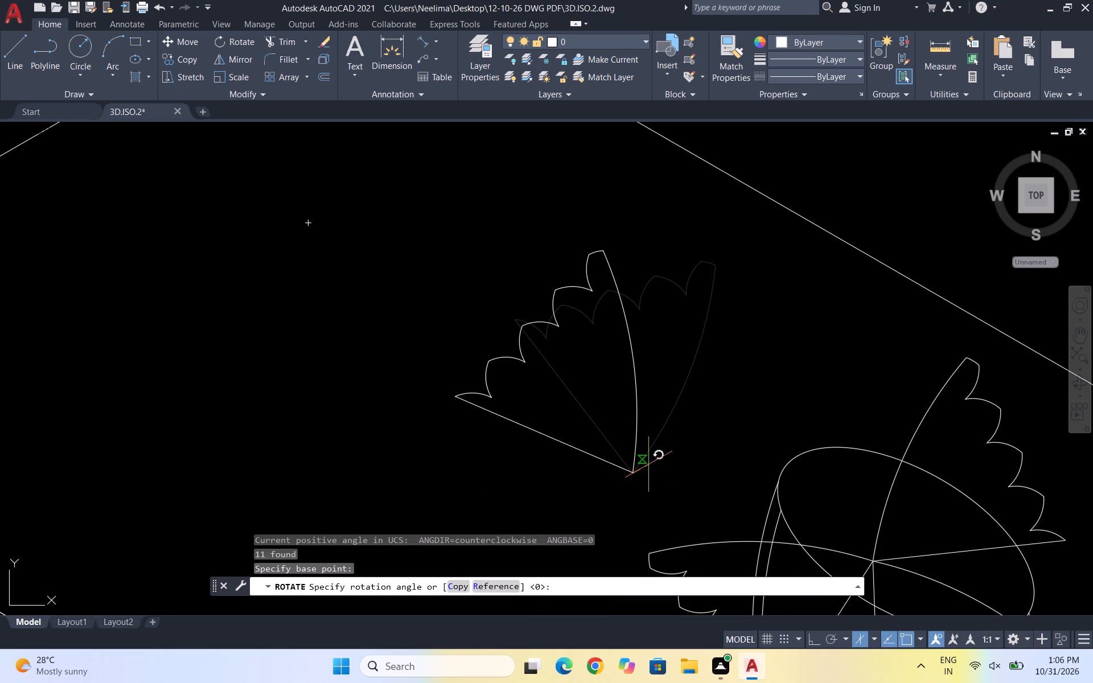
# Rotate the detached leaf 270° around its inner tip, so its straight edge stands upright.
pyautogui.moveTo(651, 497); pyautogui.dragTo(581, 456)
pyautogui.click(298, 241)
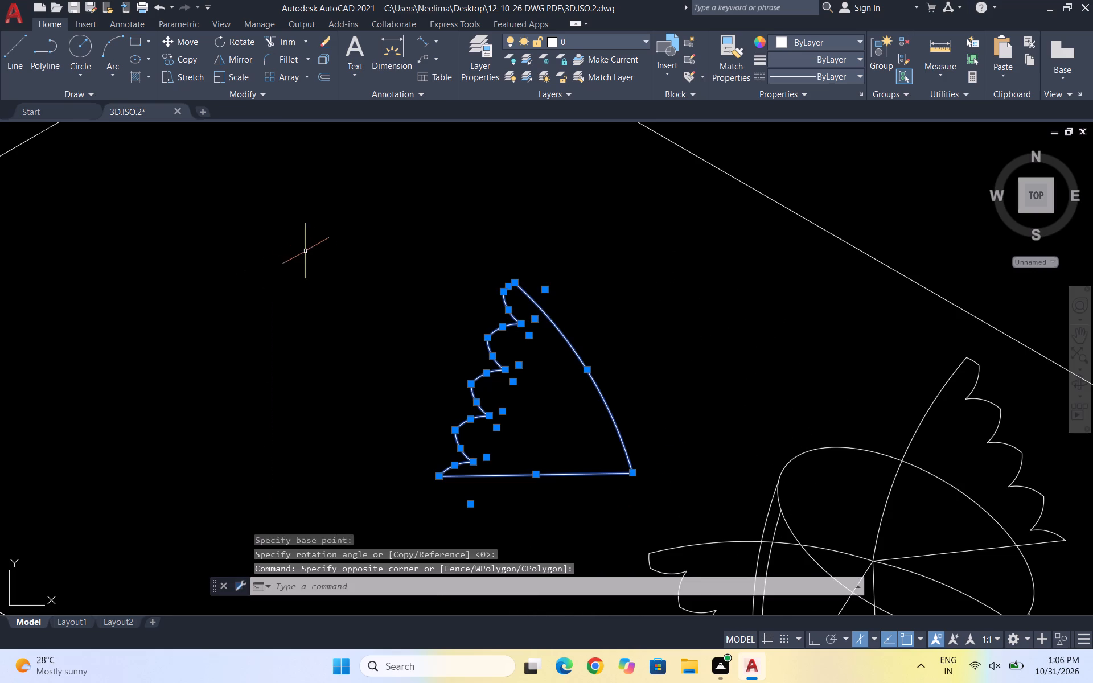
pyautogui.write('RO')
pyautogui.press('Return')
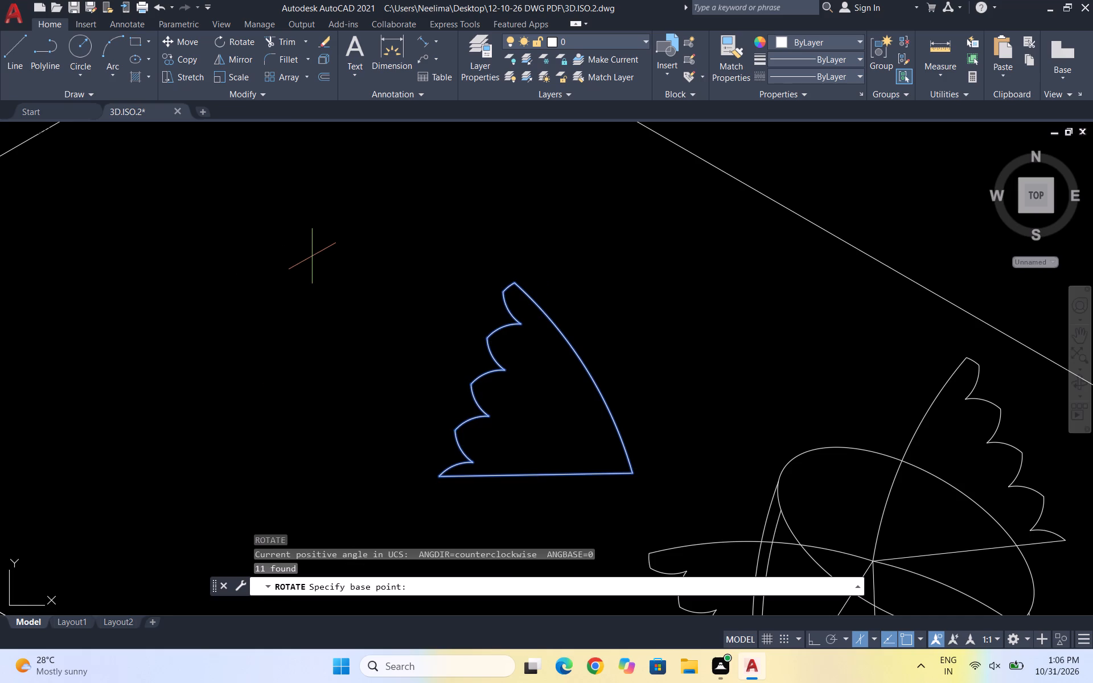
pyautogui.click(635, 471)
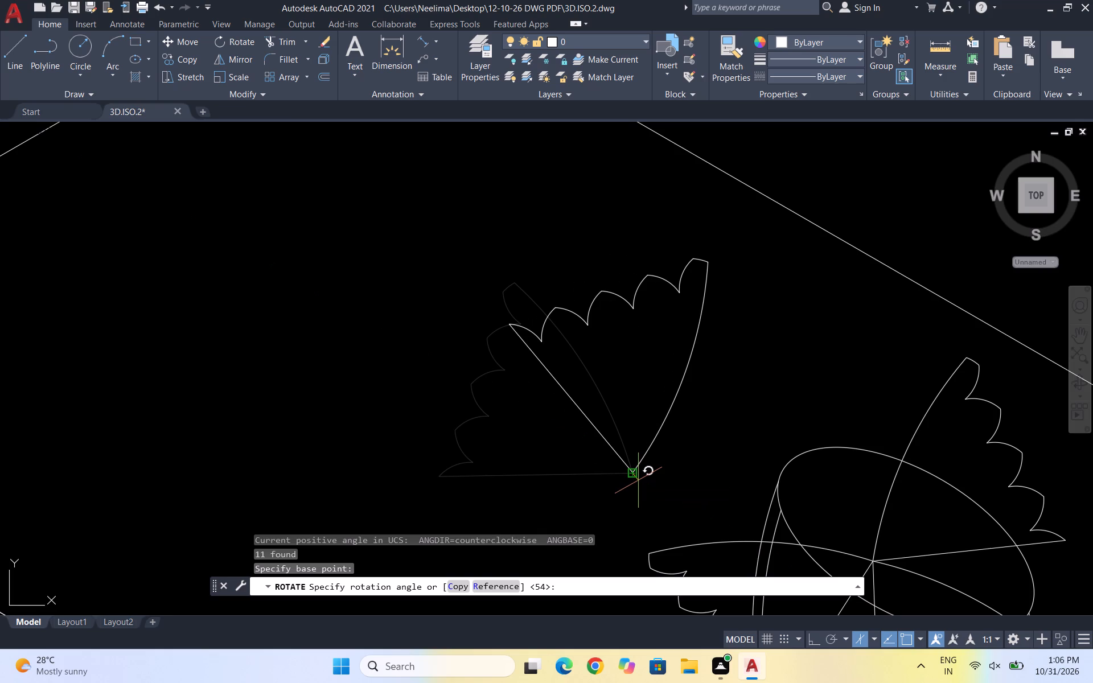
pyautogui.click(638, 480)
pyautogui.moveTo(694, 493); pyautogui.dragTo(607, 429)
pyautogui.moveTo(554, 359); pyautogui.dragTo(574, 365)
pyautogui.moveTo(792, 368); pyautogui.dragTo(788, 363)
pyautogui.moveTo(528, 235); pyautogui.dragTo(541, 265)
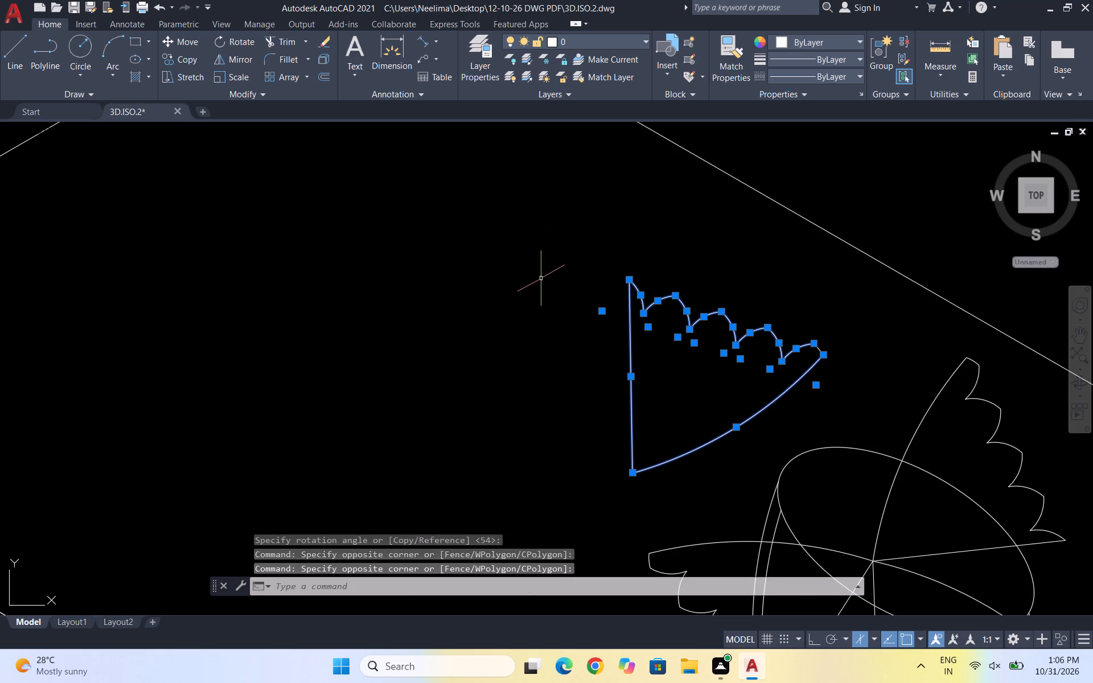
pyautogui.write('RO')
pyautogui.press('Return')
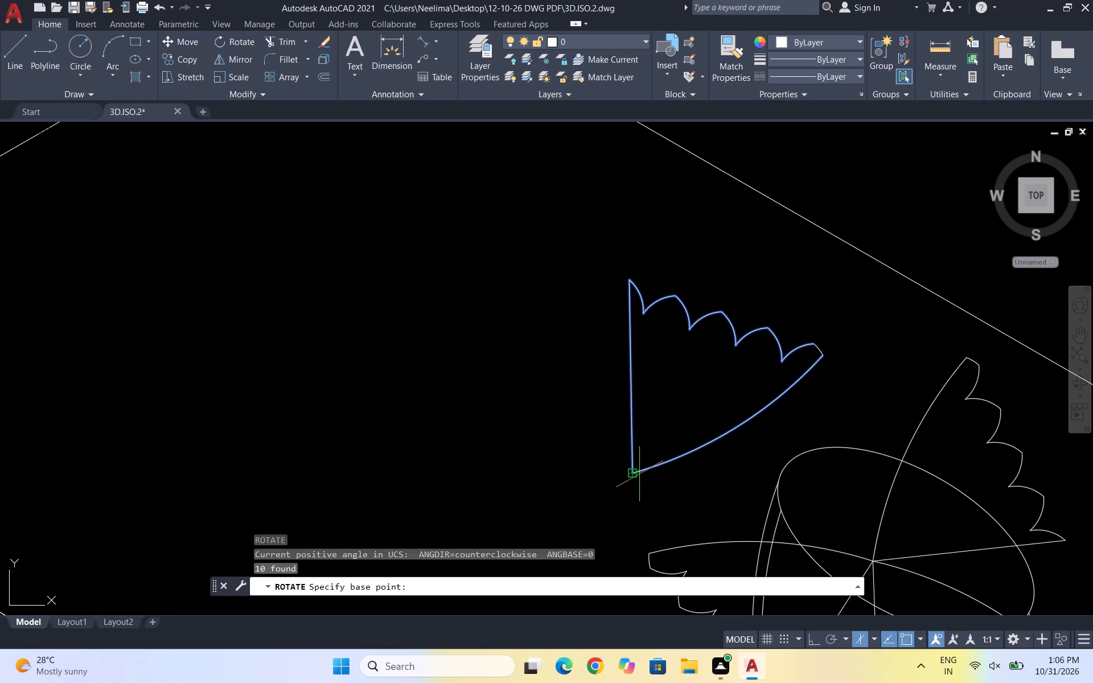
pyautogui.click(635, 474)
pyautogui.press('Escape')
# Rotate the whole detached leaf about 17° counterclockwise around its inner tip, including the small arc at its outer end.
pyautogui.moveTo(832, 394); pyautogui.dragTo(806, 365)
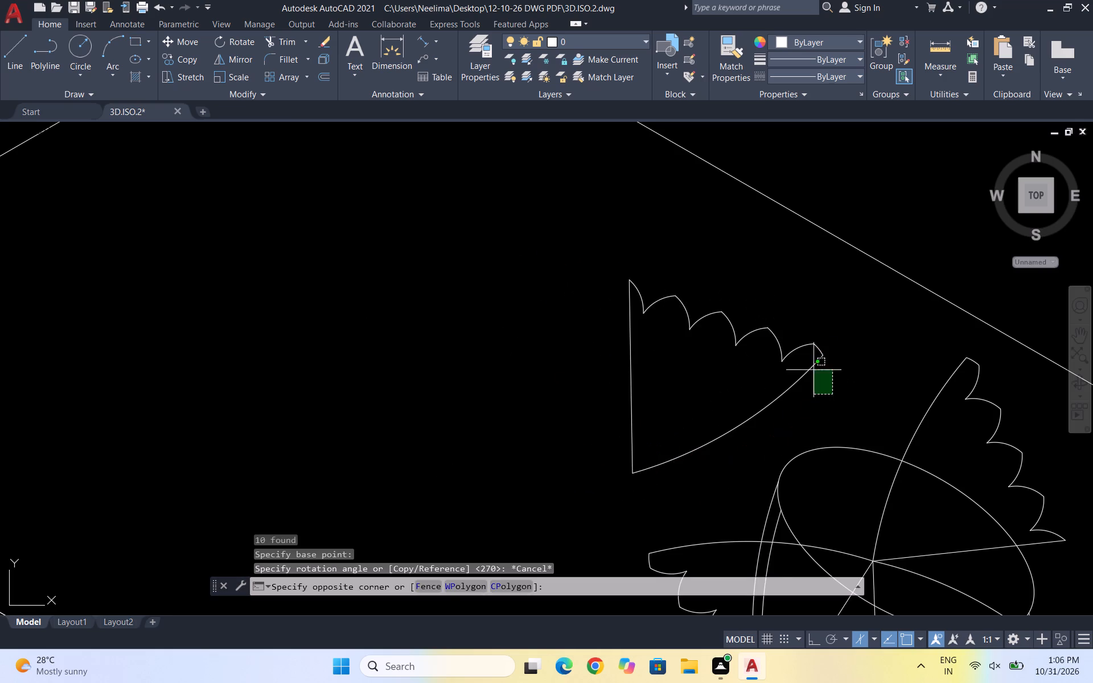
pyautogui.moveTo(806, 365); pyautogui.dragTo(799, 358)
pyautogui.moveTo(547, 253); pyautogui.dragTo(555, 275)
pyautogui.moveTo(677, 485); pyautogui.dragTo(643, 462)
pyautogui.moveTo(493, 398); pyautogui.dragTo(502, 402)
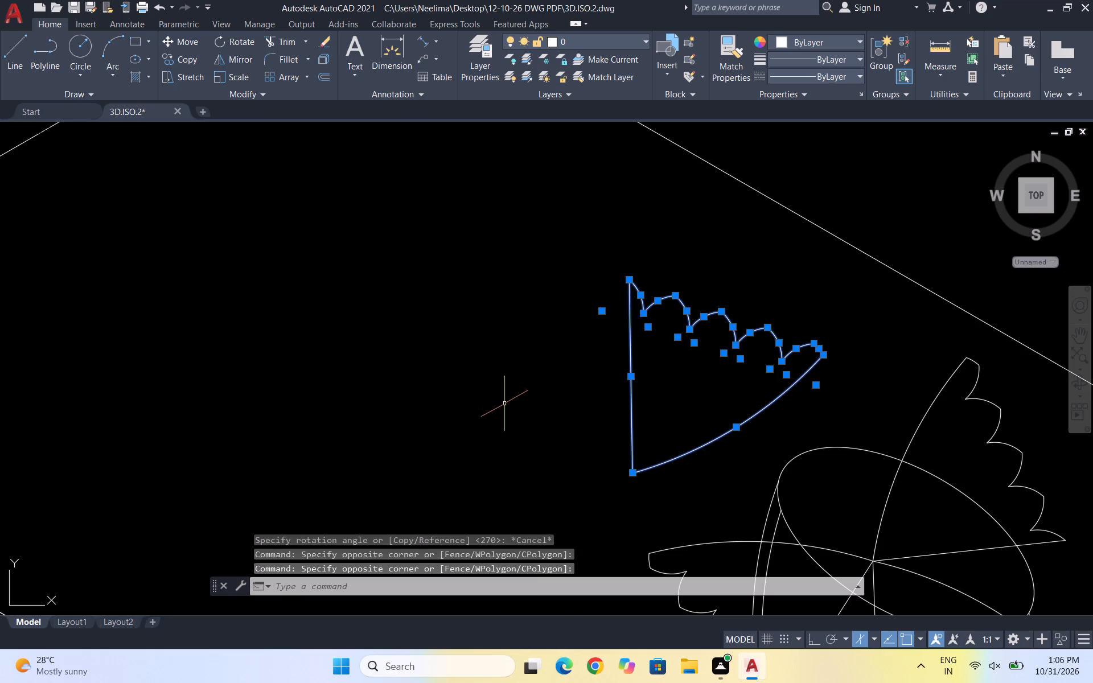
pyautogui.write('RO')
pyautogui.press('Return')
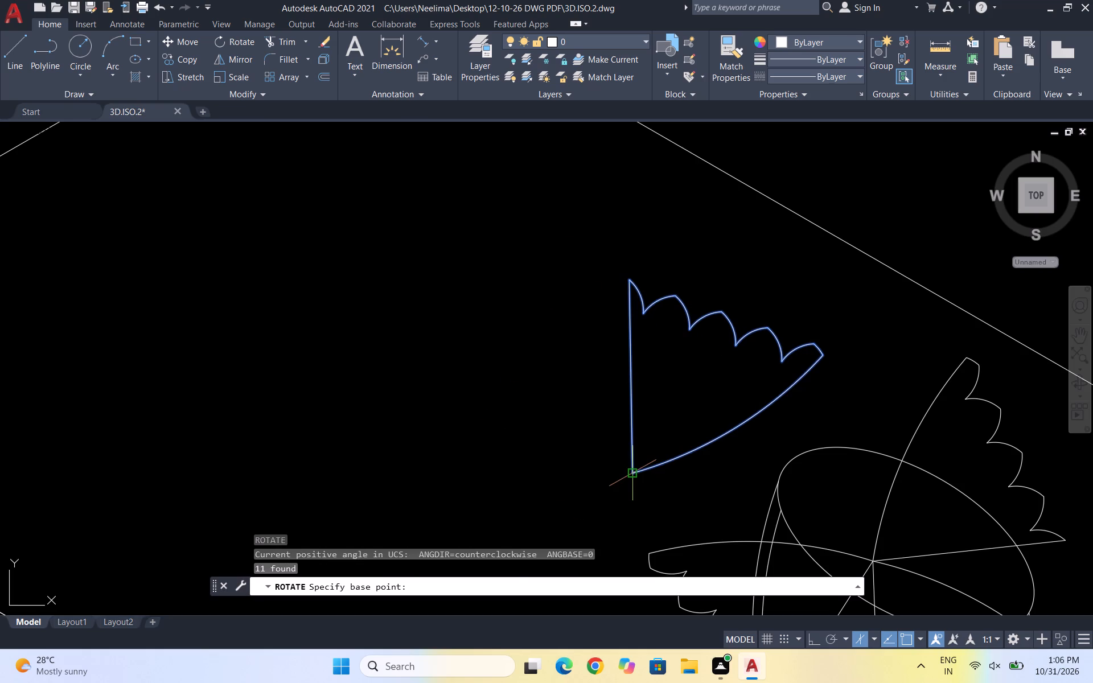
pyautogui.click(634, 472)
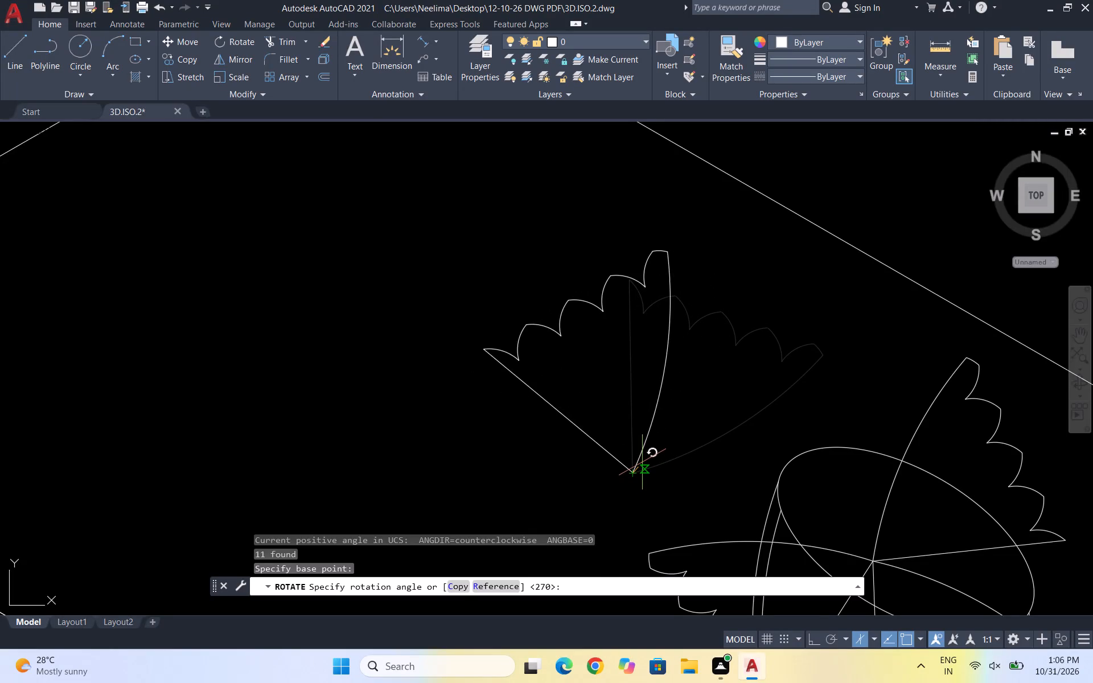
pyautogui.click(645, 462)
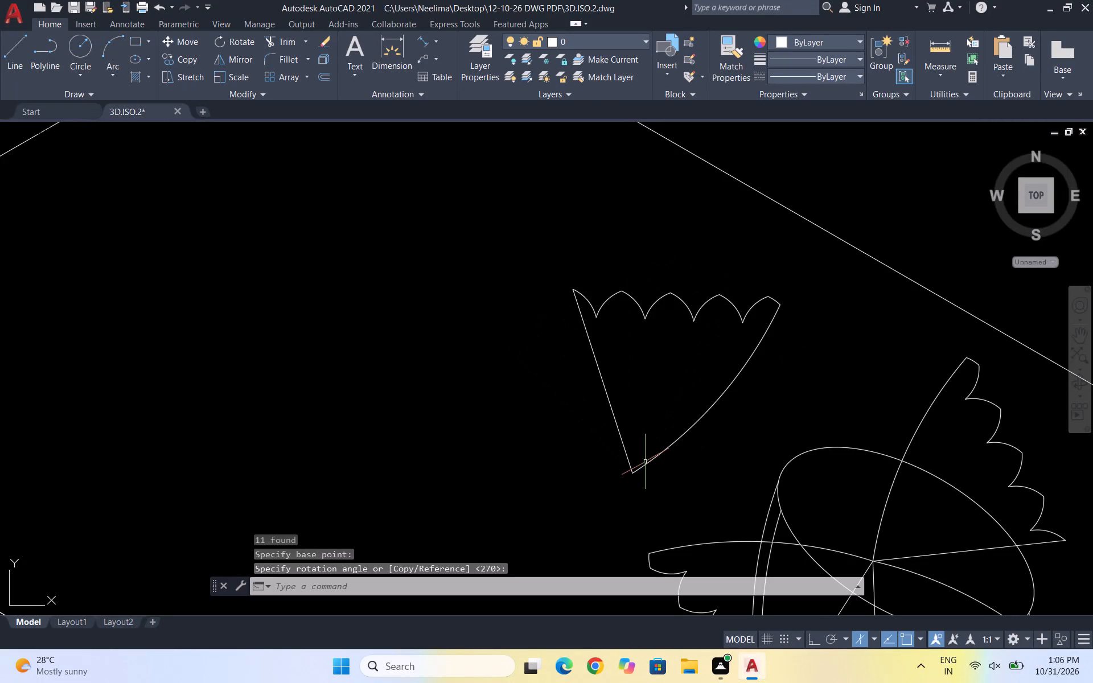
# Rotate the detached leaf further counterclockwise around its inner tip until the end of its curved edge lies almost straight above that tip.
pyautogui.scroll(-2, 564, 330)
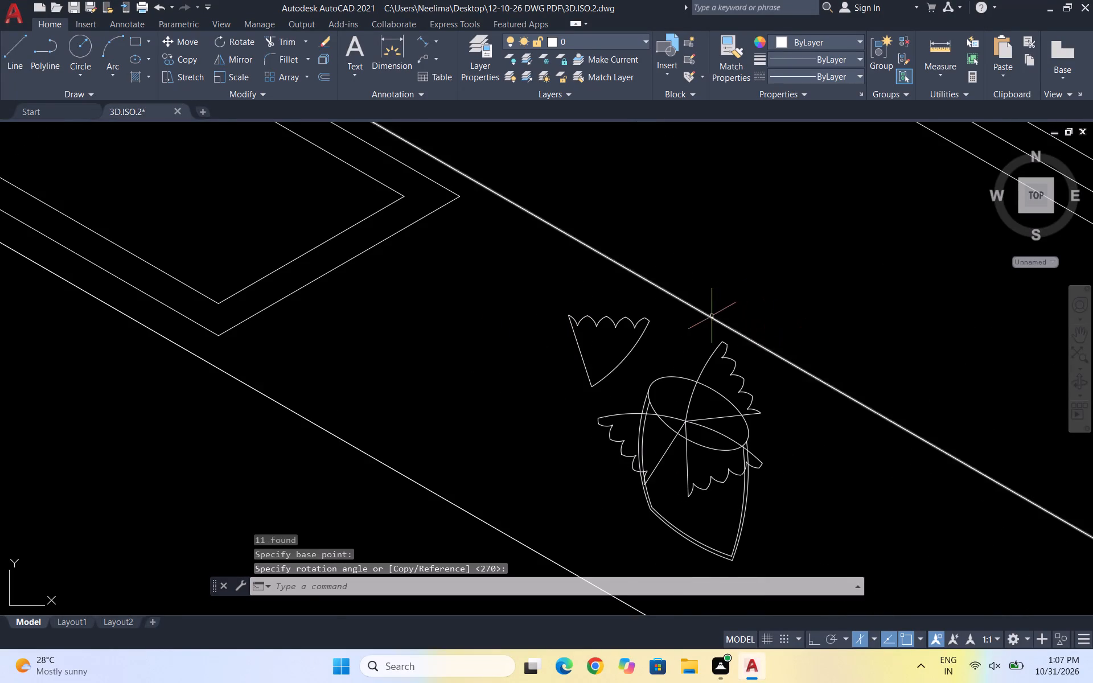
pyautogui.scroll(1, 676, 334)
pyautogui.moveTo(663, 349); pyautogui.dragTo(632, 330)
pyautogui.moveTo(487, 293); pyautogui.dragTo(502, 312)
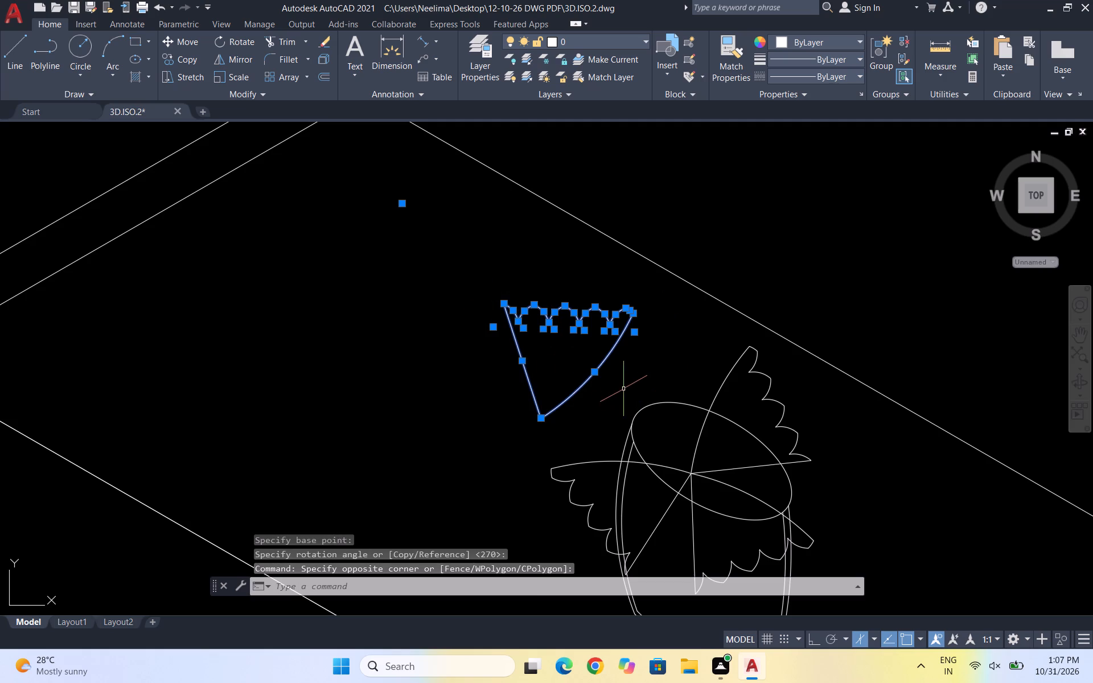
pyautogui.write('RO')
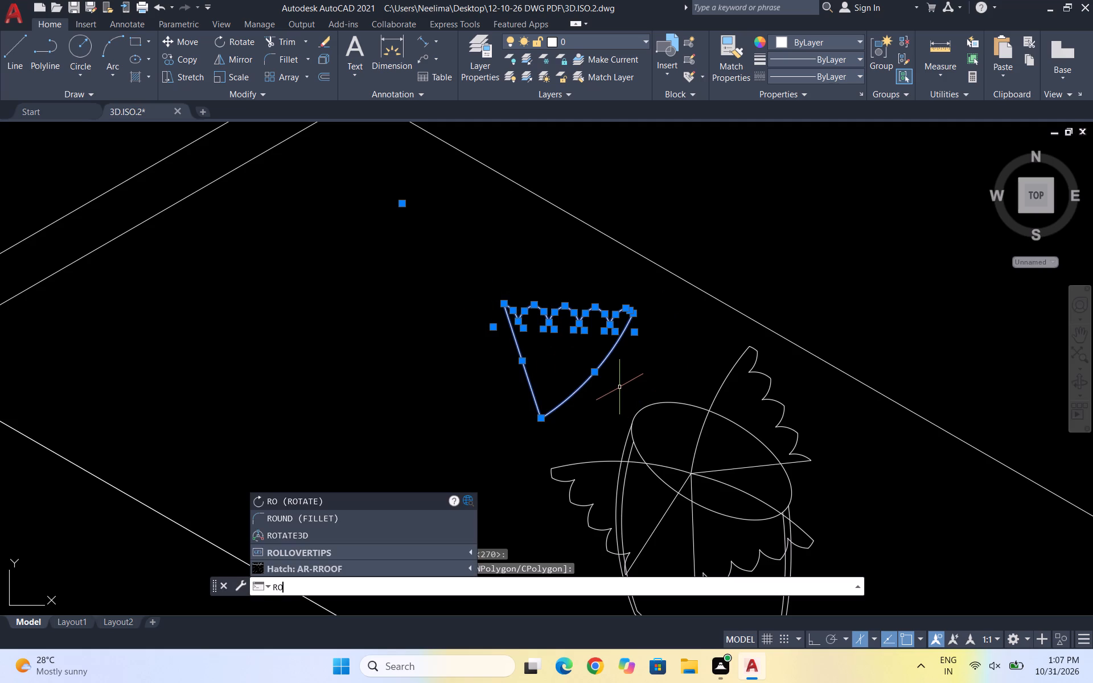
pyautogui.press('Return')
pyautogui.click(541, 421)
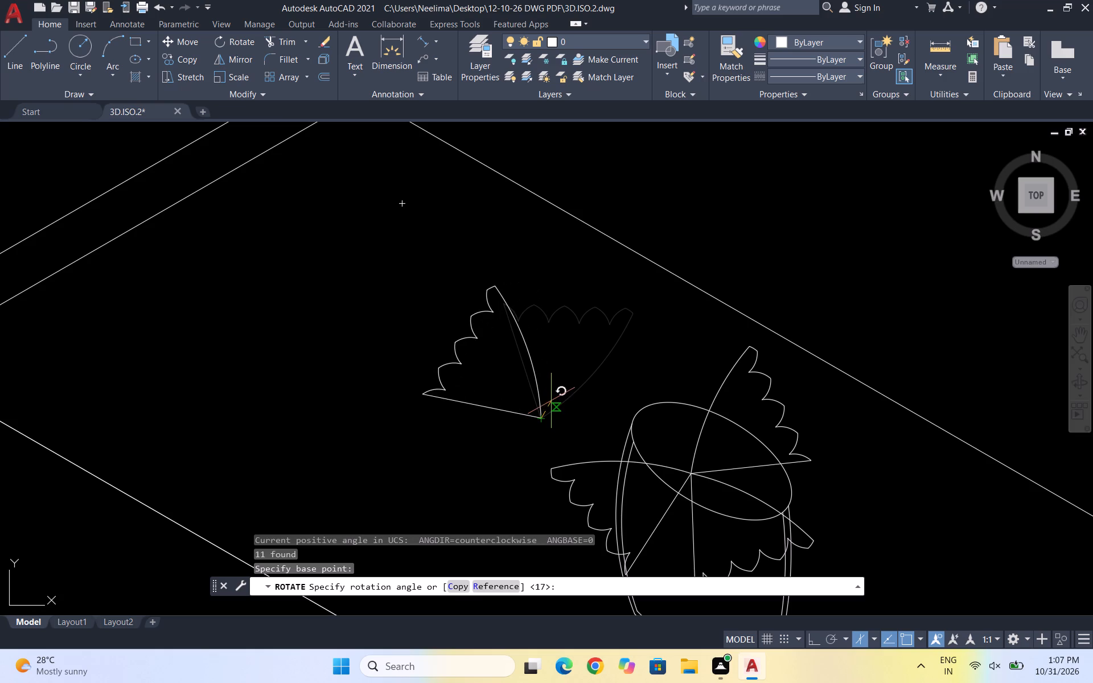
pyautogui.click(552, 401)
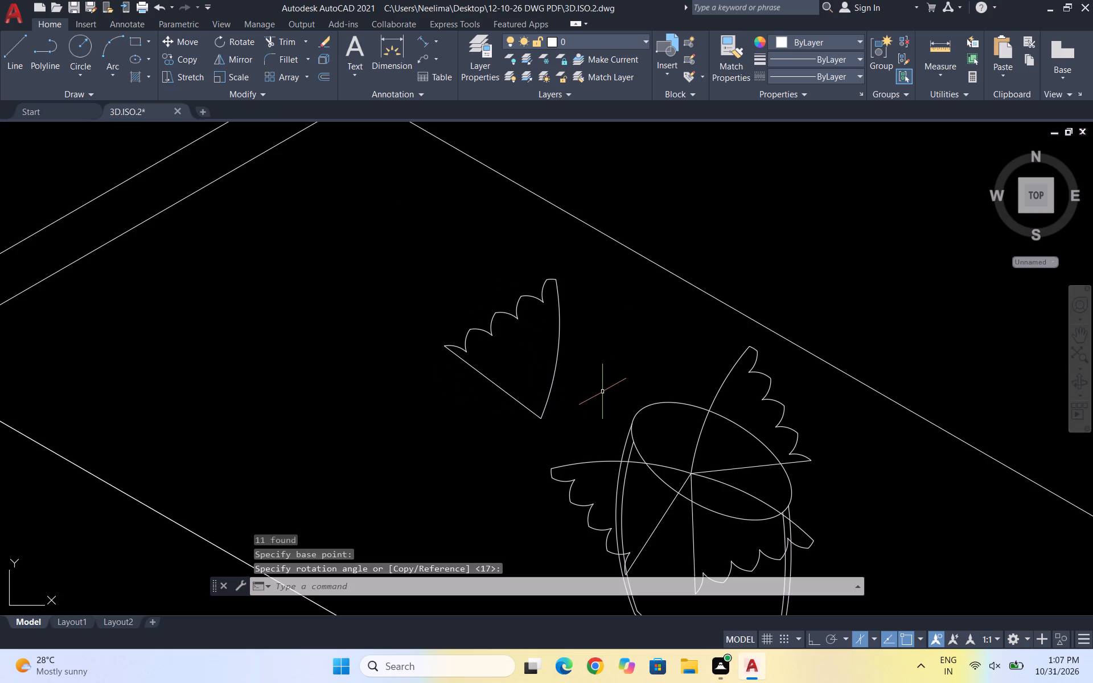
# Move the whole detached scalloped leaf by its inner tip onto the point where the vessel's other leaves meet.
pyautogui.click(585, 422)
pyautogui.moveTo(430, 262); pyautogui.dragTo(430, 269)
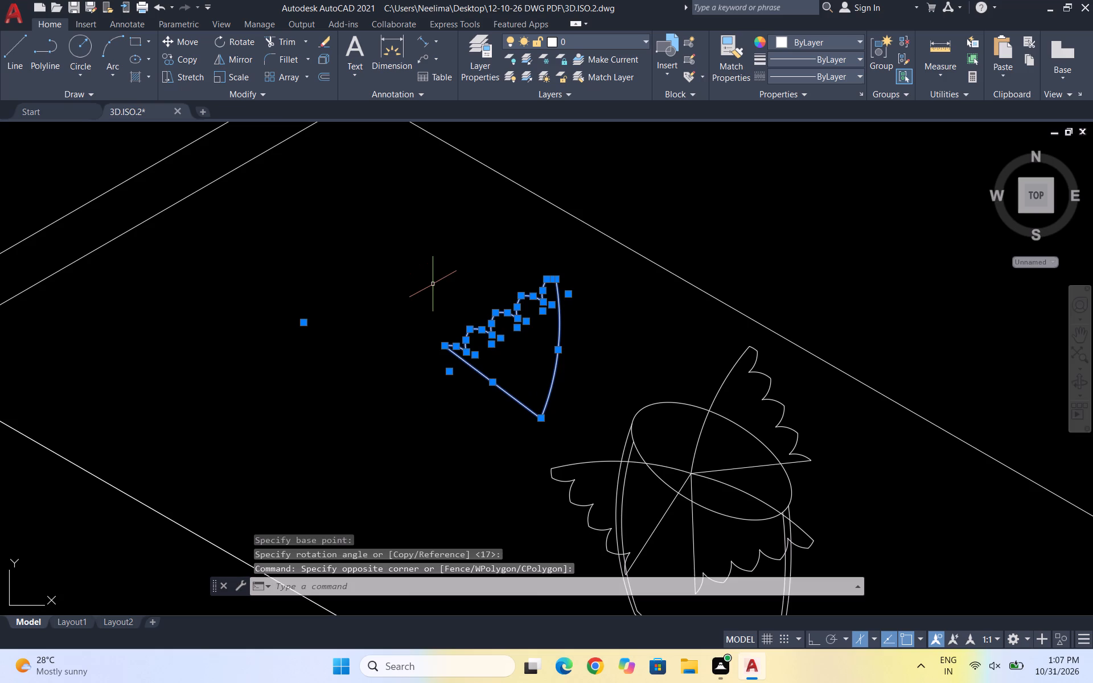
pyautogui.press('m')
pyautogui.press('Return')
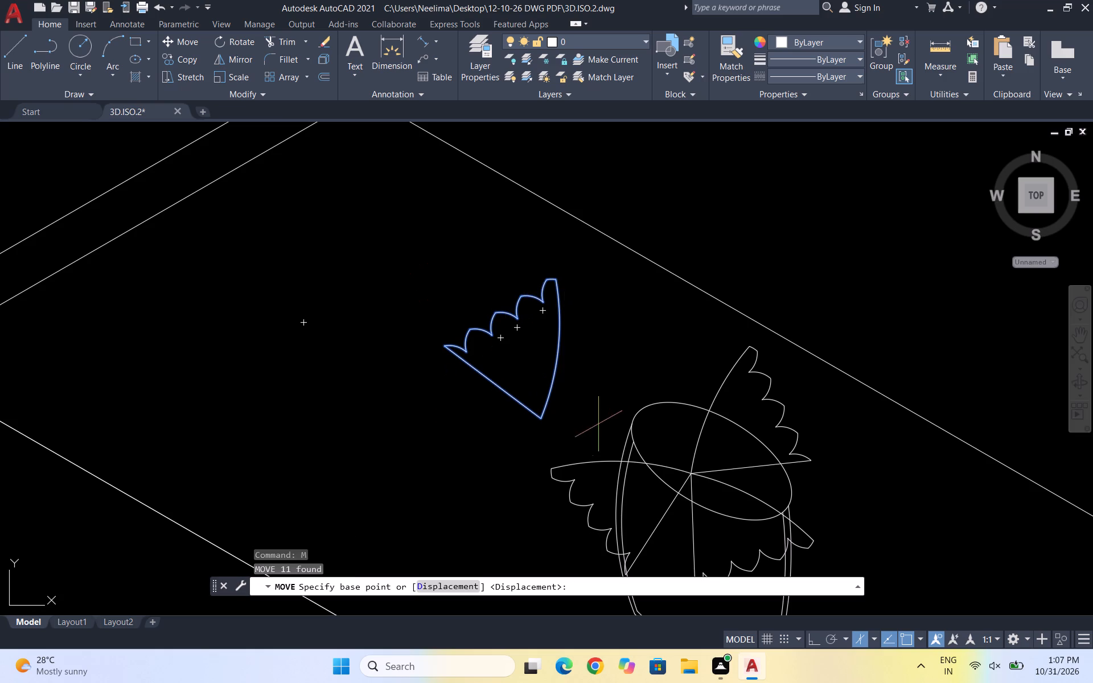
pyautogui.moveTo(537, 419); pyautogui.dragTo(593, 429)
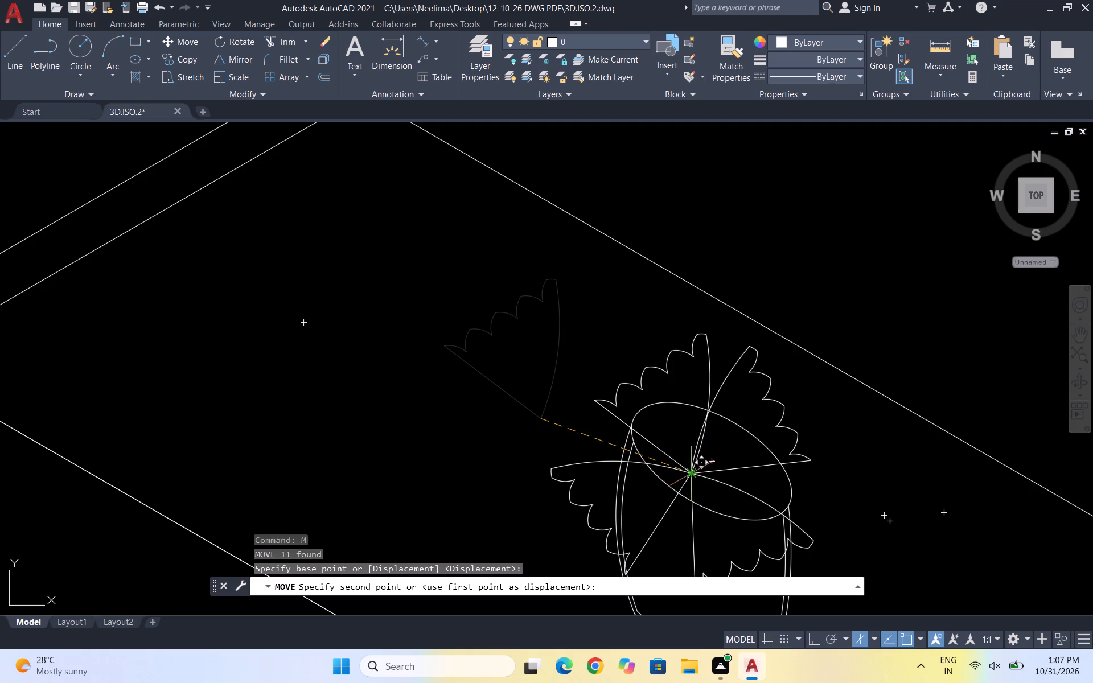
pyautogui.click(687, 474)
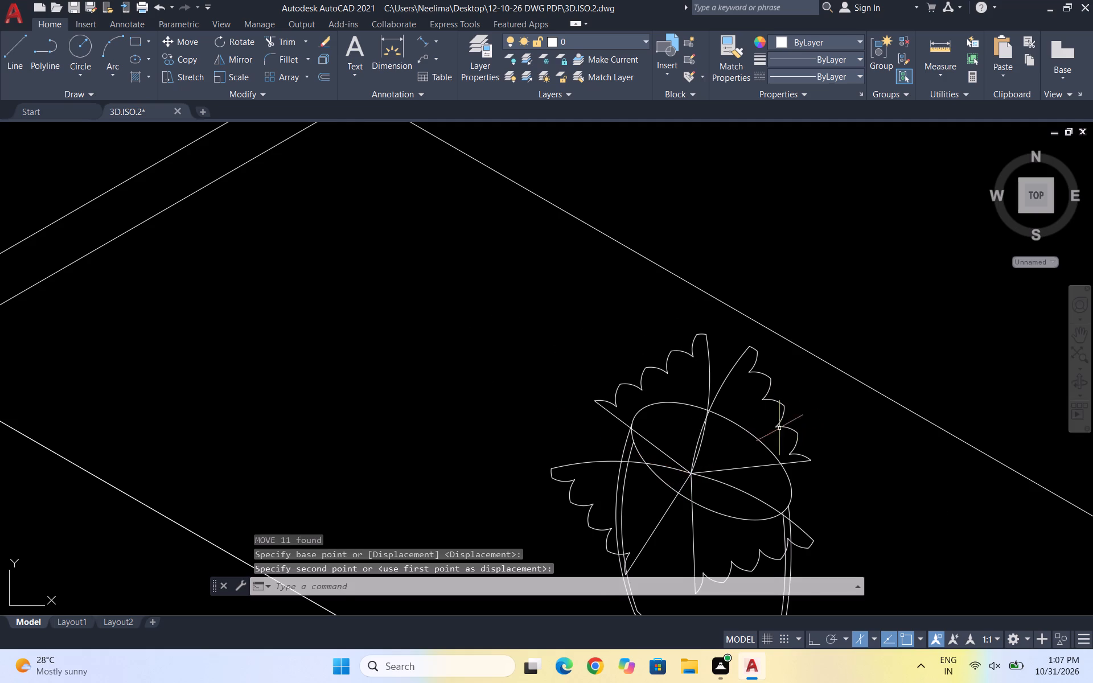
pyautogui.scroll(-2, 726, 362)
pyautogui.press('Escape')
pyautogui.press('Escape')
pyautogui.scroll(-2, 668, 388)
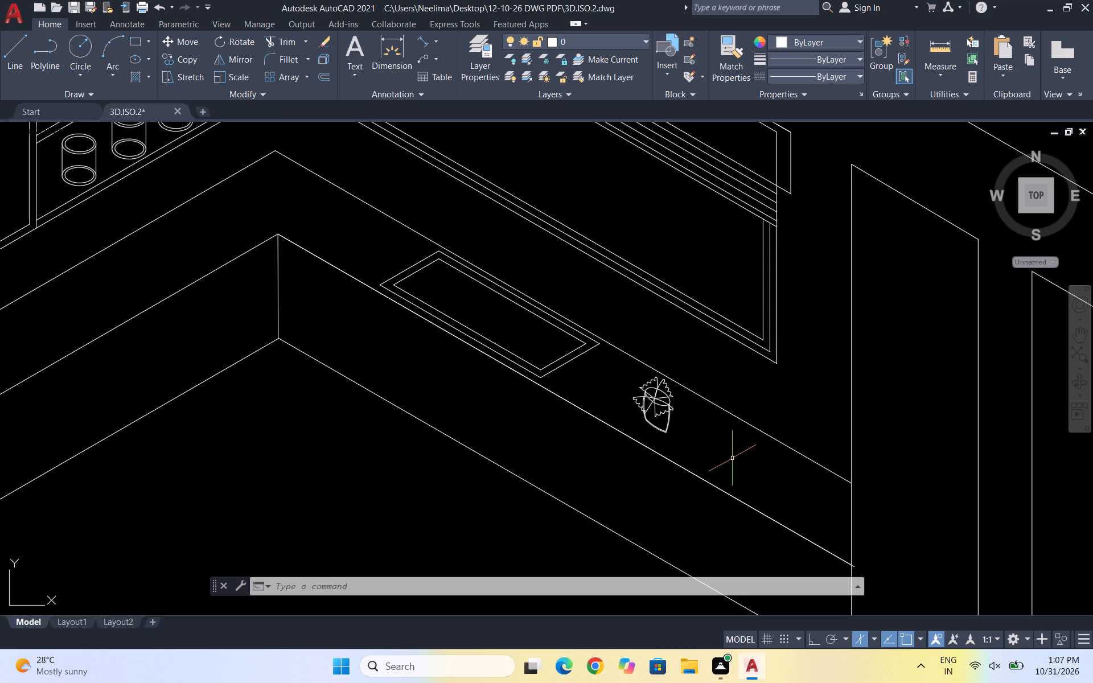
pyautogui.press('Escape')
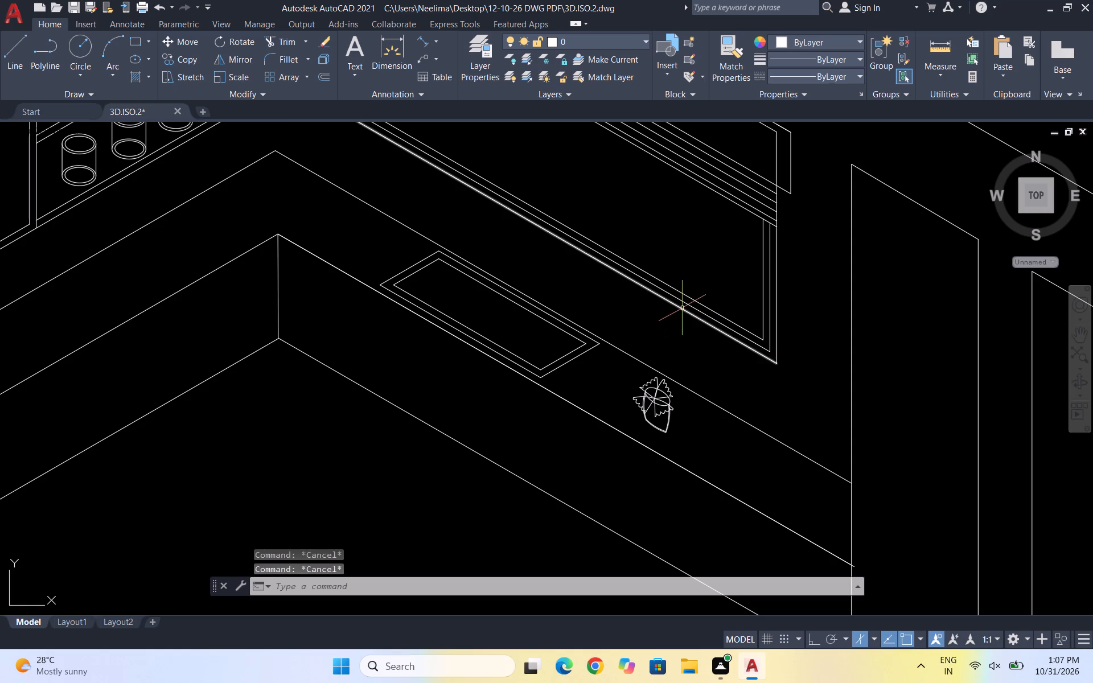
pyautogui.press('Escape')
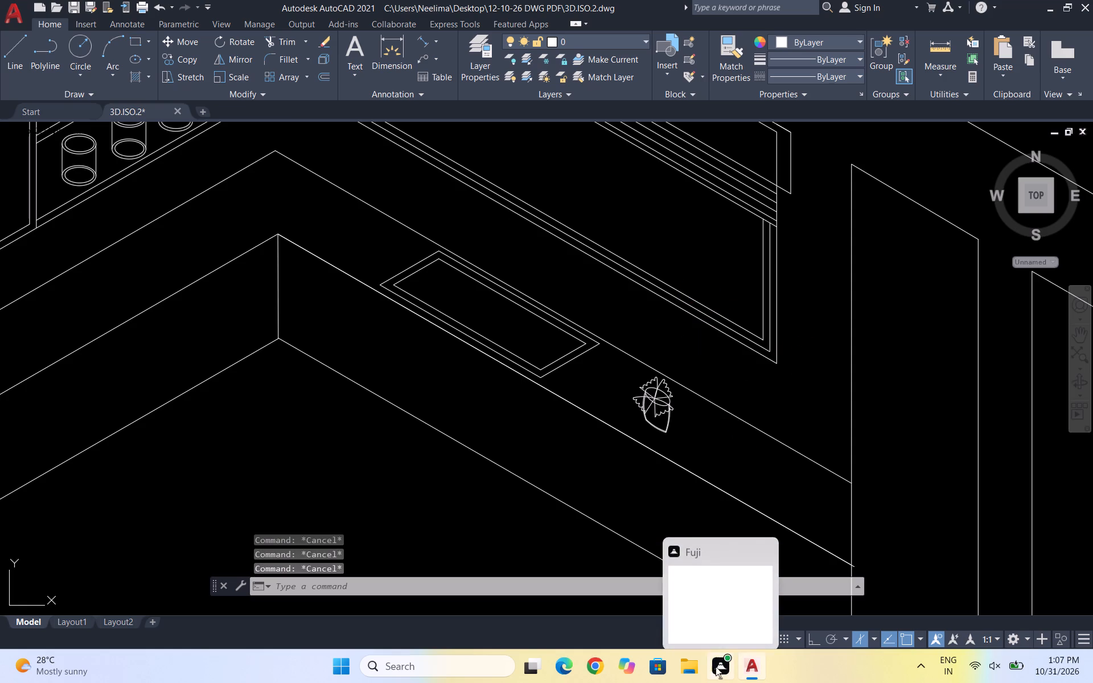
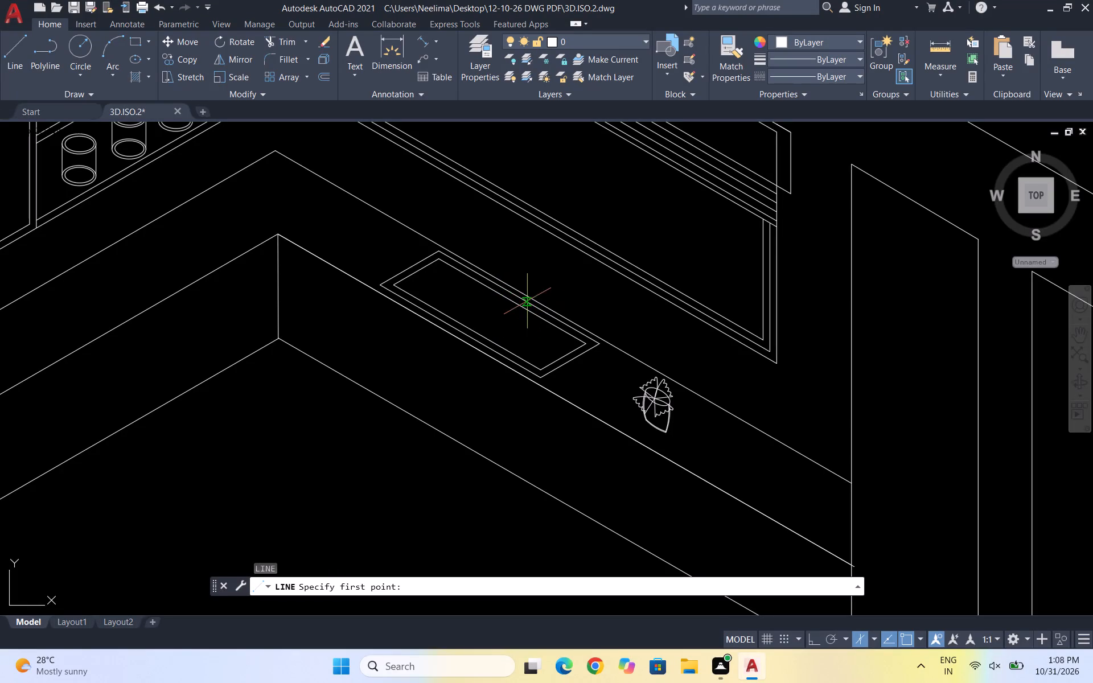
# Draw a short vertical line rising from the outer back edge of the double-outlined rectangle on the isometric countertop.
pyautogui.click(535, 297)
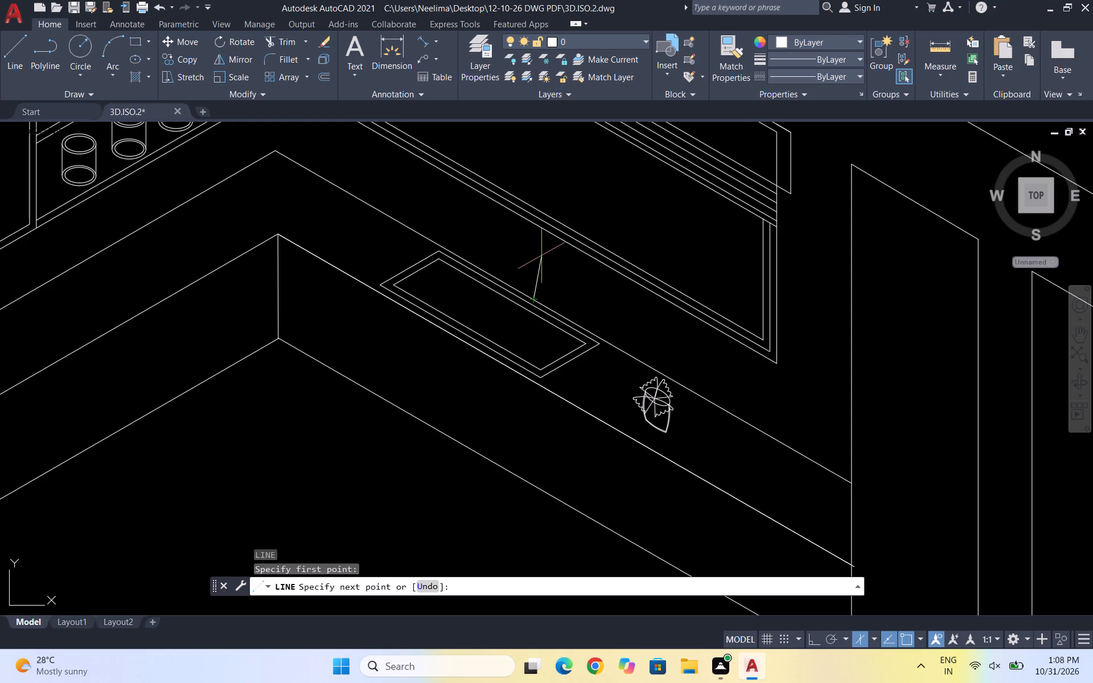
pyautogui.click(533, 260)
pyautogui.press('Escape')
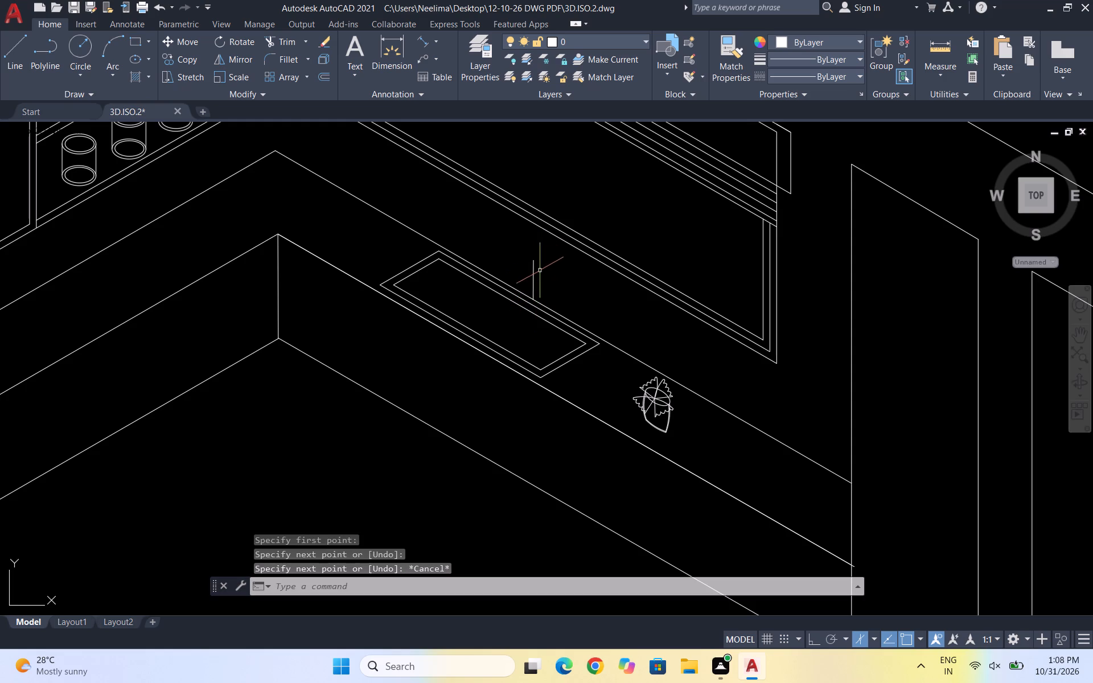
# Copy the short vertical line from its lower endpoint to a nearby point up-left along the rectangle's back edge.
pyautogui.click(544, 270)
pyautogui.click(527, 259)
pyautogui.write('CO')
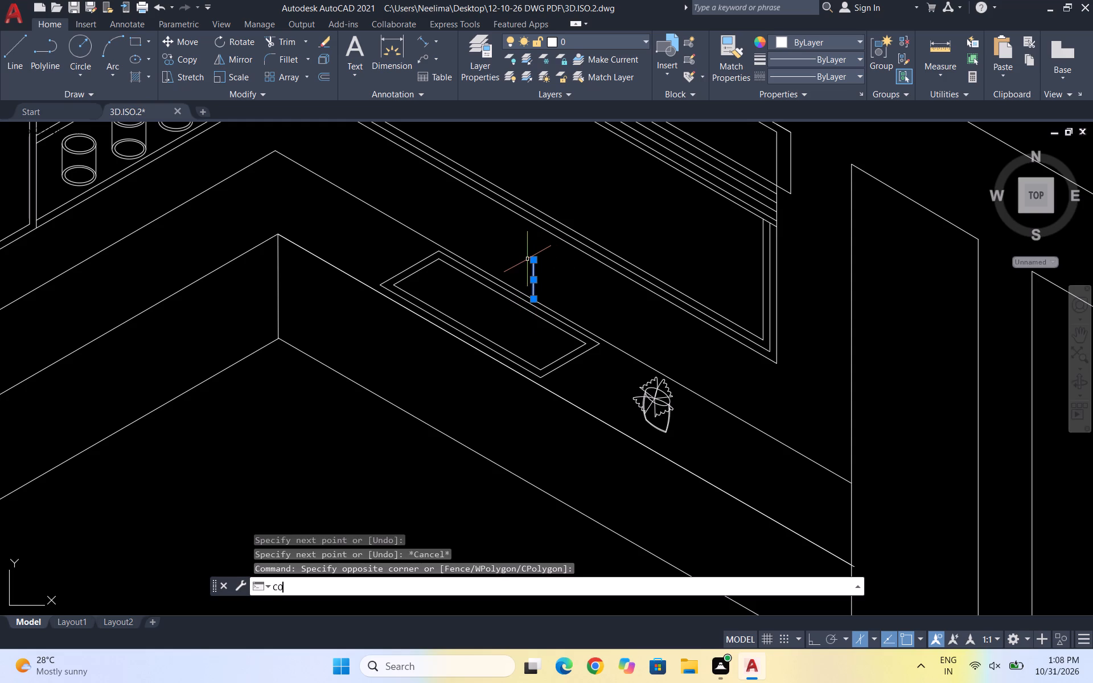
pyautogui.press('Return')
pyautogui.scroll(4, 522, 311)
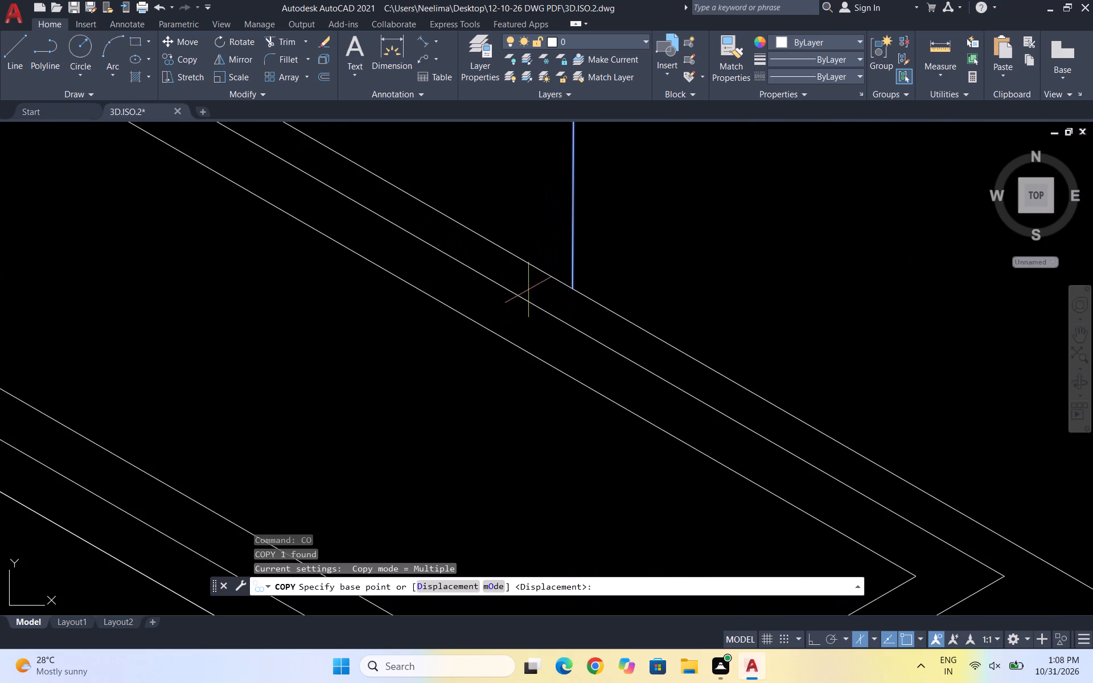
pyautogui.click(573, 291)
pyautogui.scroll(-3, 571, 291)
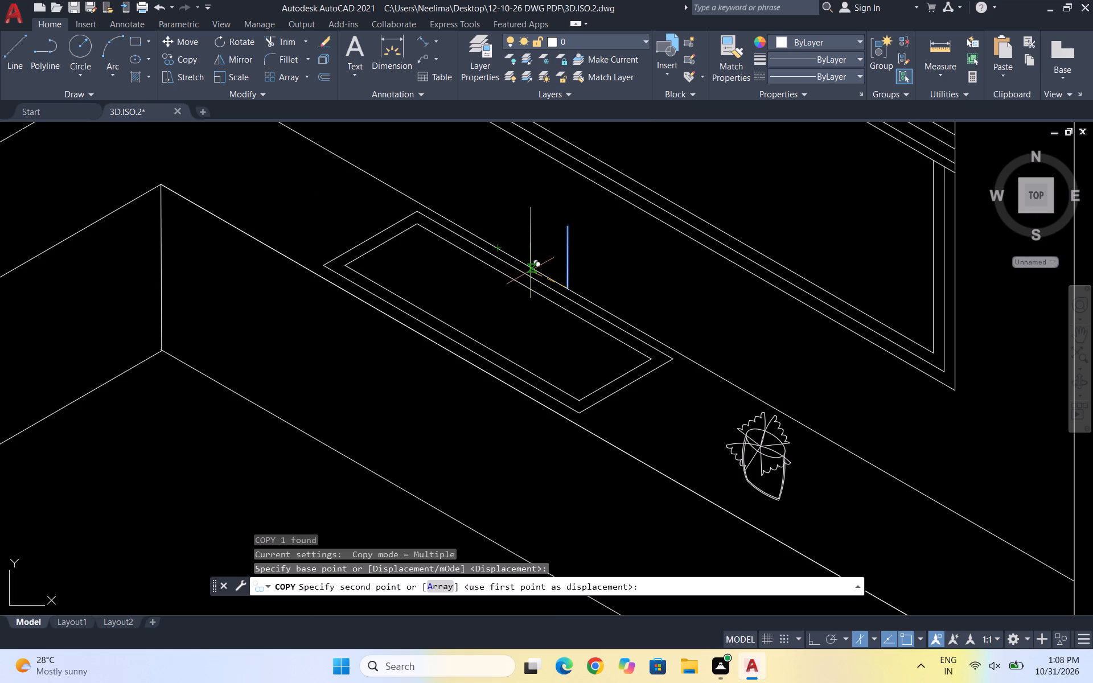
pyautogui.click(536, 271)
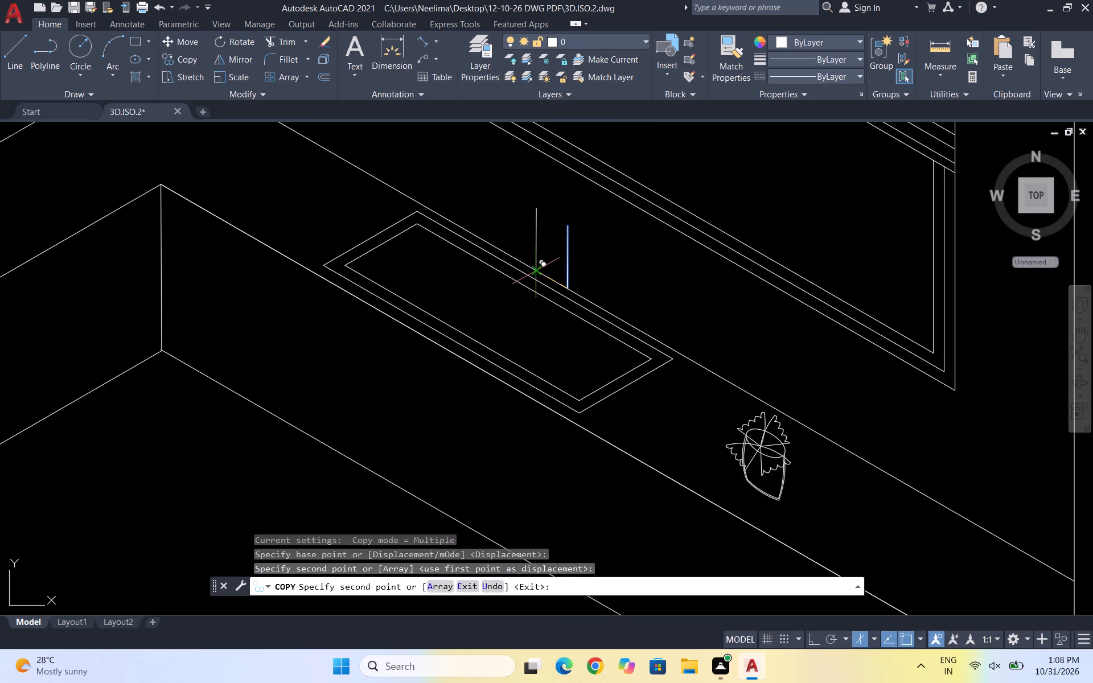
pyautogui.press('Escape')
pyautogui.press('Escape')
pyautogui.press('Escape')
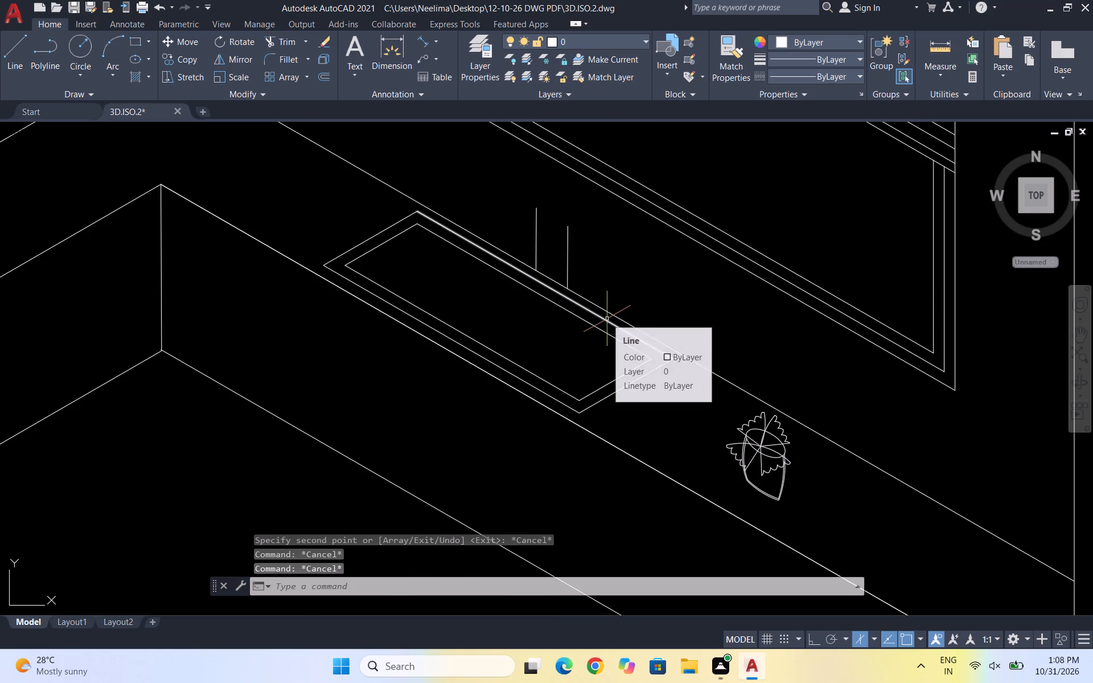
# Draw a narrow ellipse whose long axis joins the top endpoints of the two short vertical lines, capping them as a cylinder.
pyautogui.write('EL')
pyautogui.press('Return')
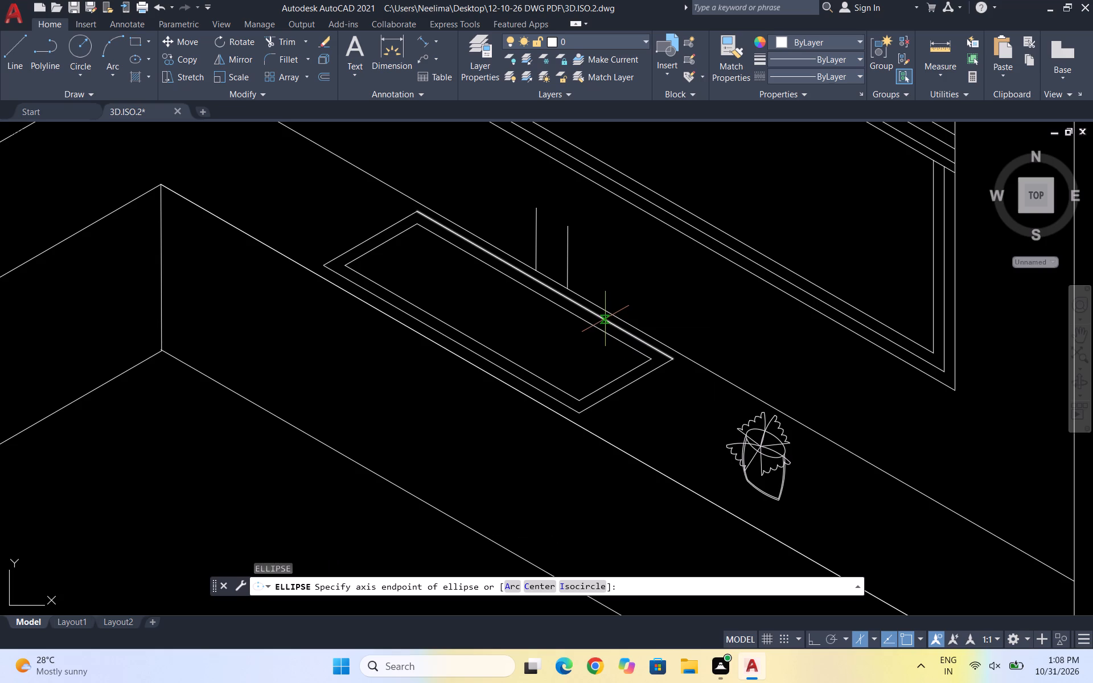
pyautogui.moveTo(536, 204); pyautogui.dragTo(553, 215)
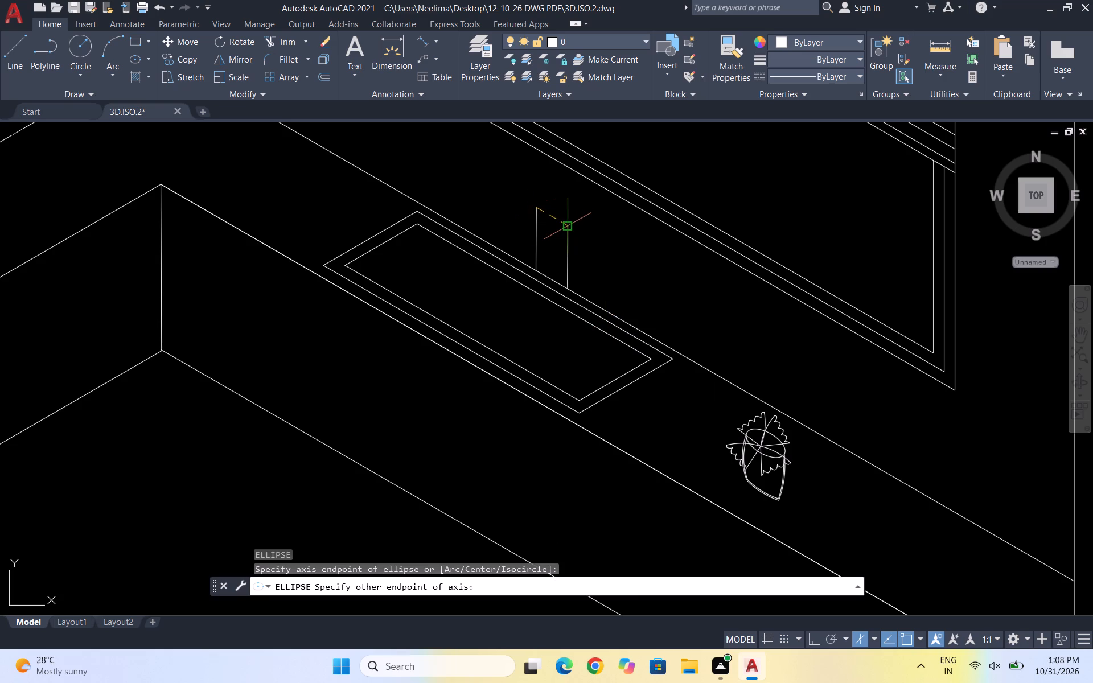
pyautogui.click(565, 222)
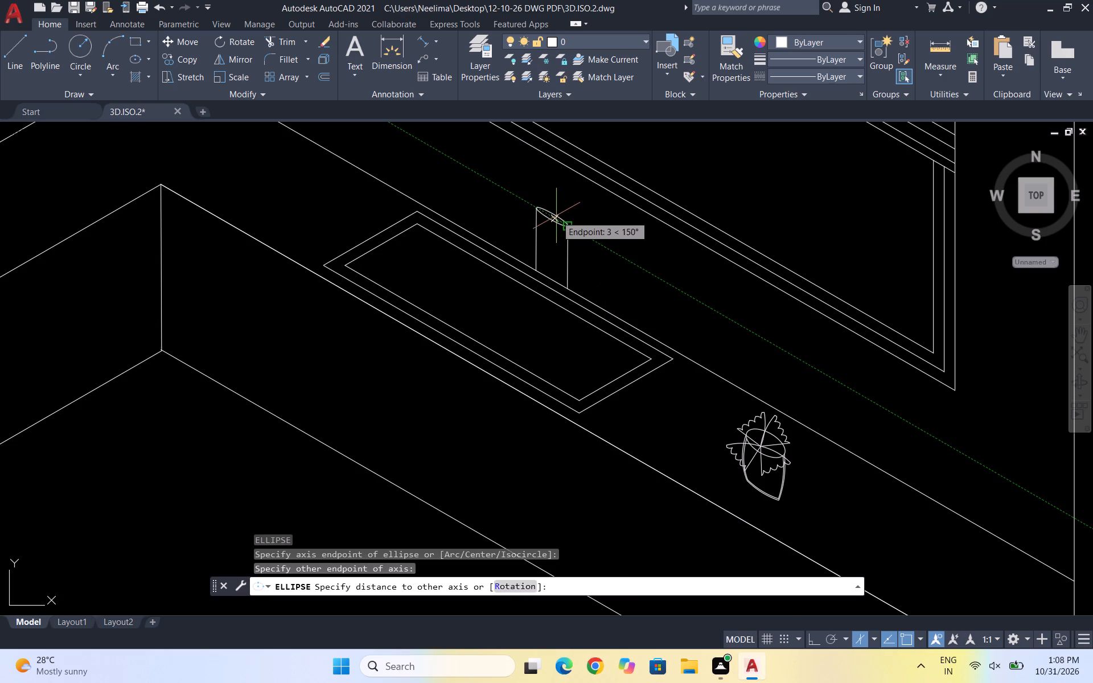
pyautogui.click(556, 223)
pyautogui.press('Escape')
pyautogui.press('Escape')
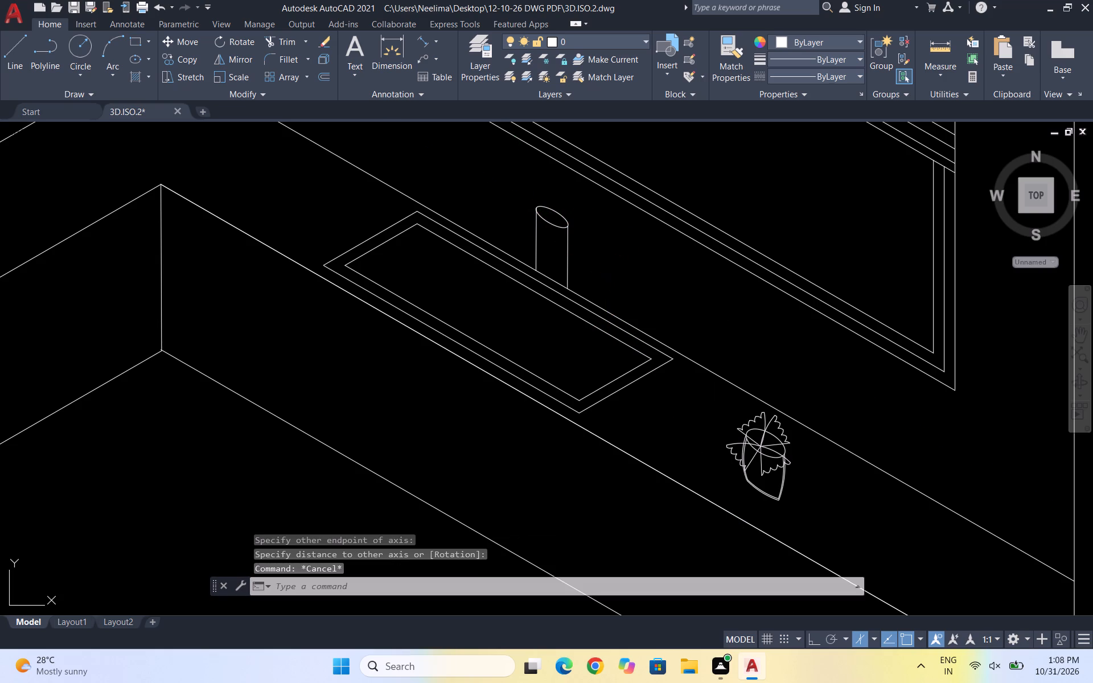
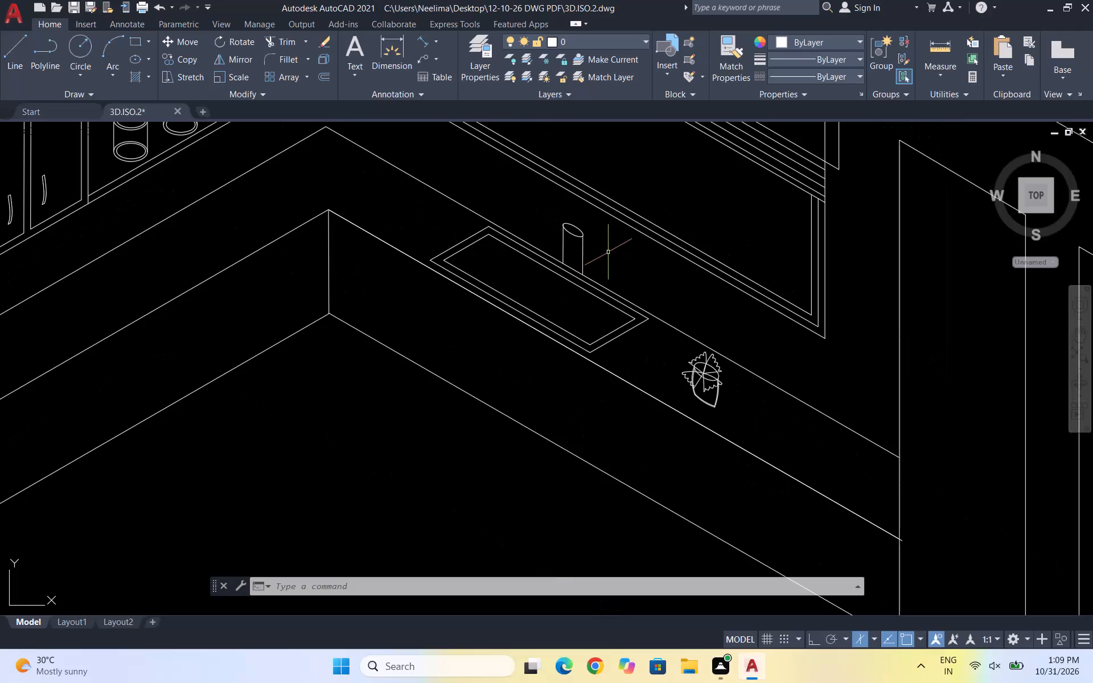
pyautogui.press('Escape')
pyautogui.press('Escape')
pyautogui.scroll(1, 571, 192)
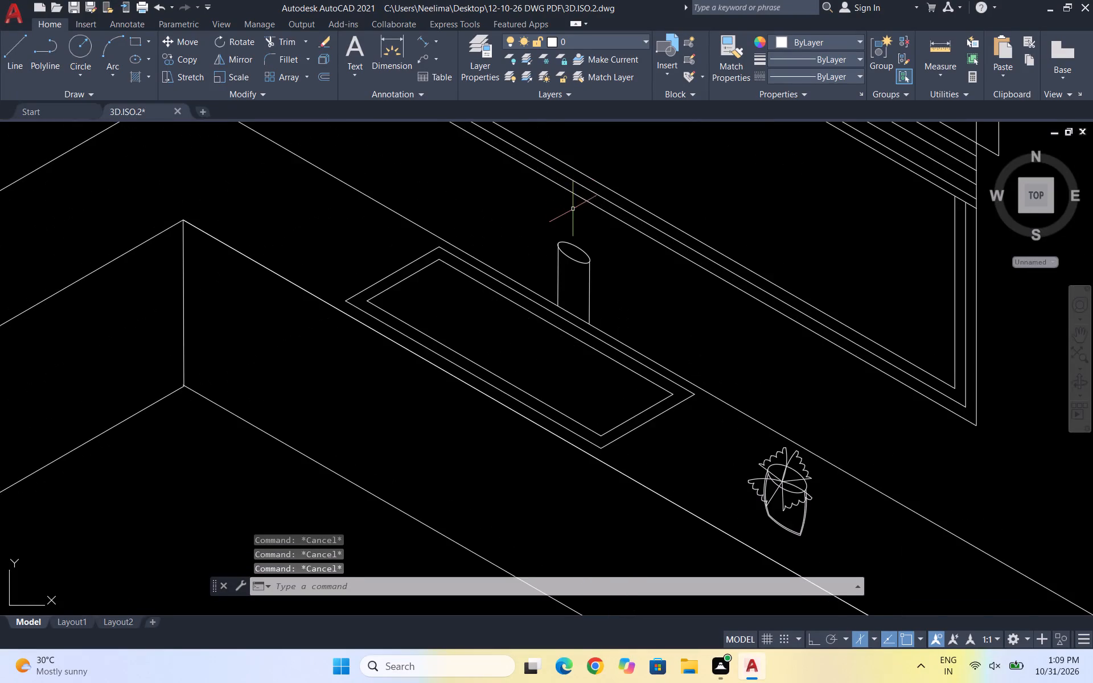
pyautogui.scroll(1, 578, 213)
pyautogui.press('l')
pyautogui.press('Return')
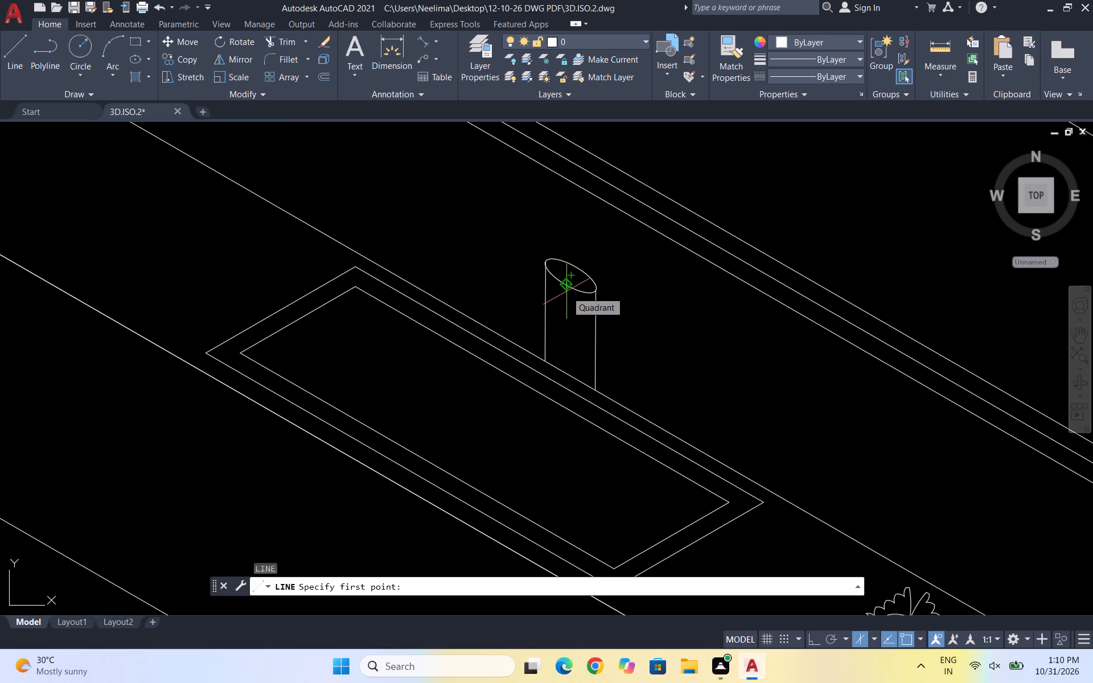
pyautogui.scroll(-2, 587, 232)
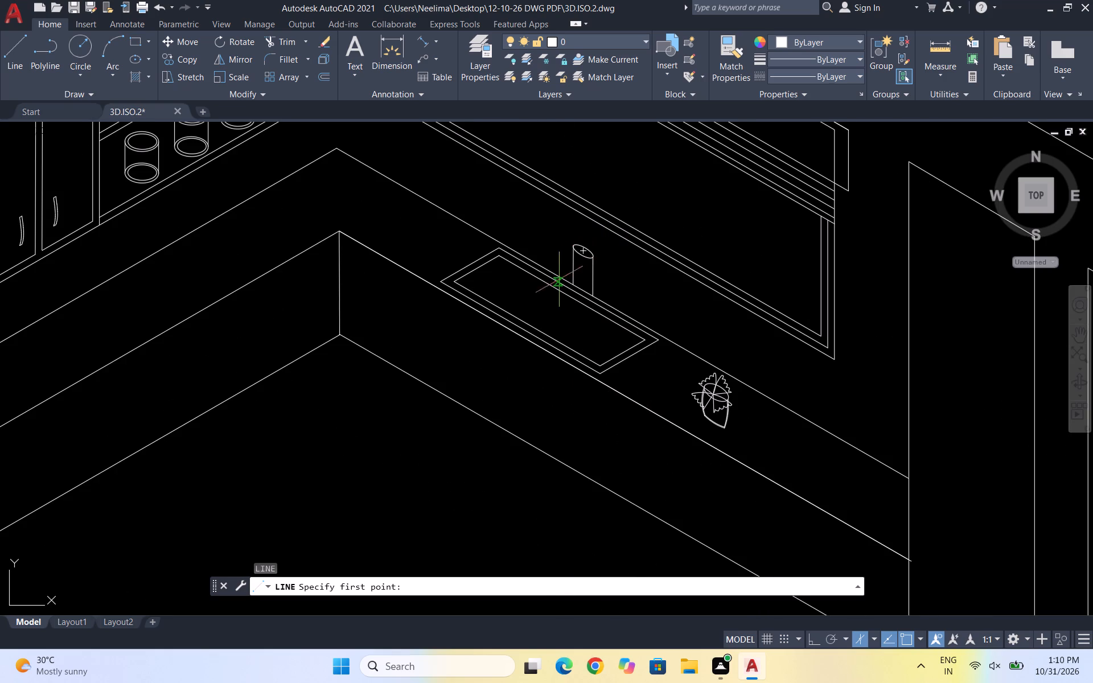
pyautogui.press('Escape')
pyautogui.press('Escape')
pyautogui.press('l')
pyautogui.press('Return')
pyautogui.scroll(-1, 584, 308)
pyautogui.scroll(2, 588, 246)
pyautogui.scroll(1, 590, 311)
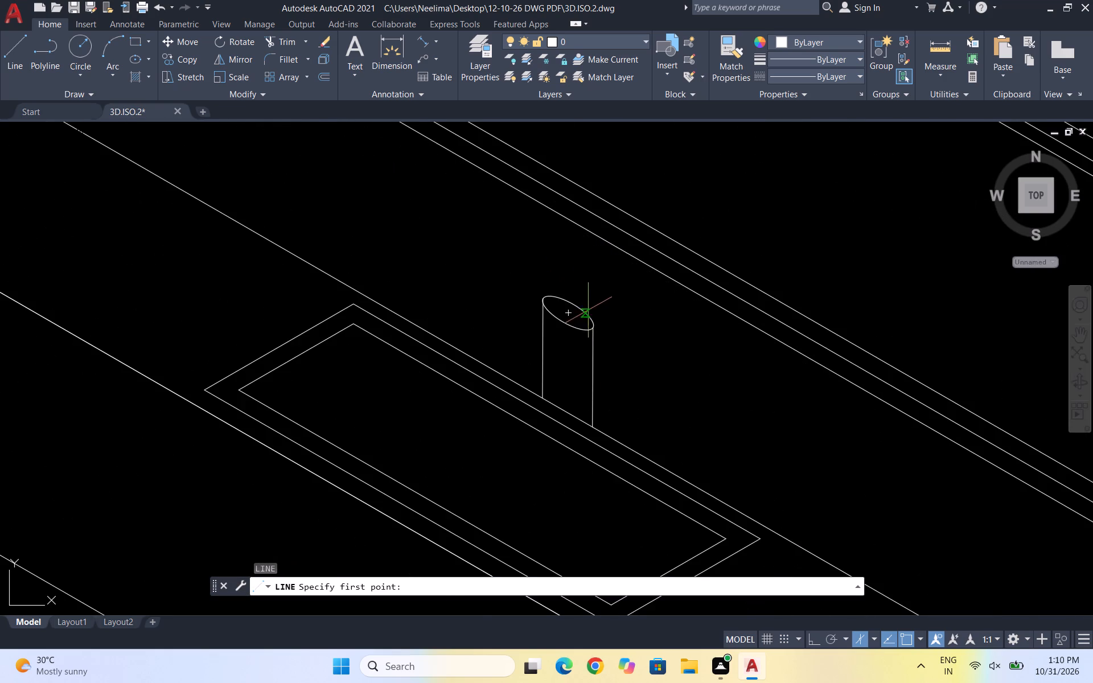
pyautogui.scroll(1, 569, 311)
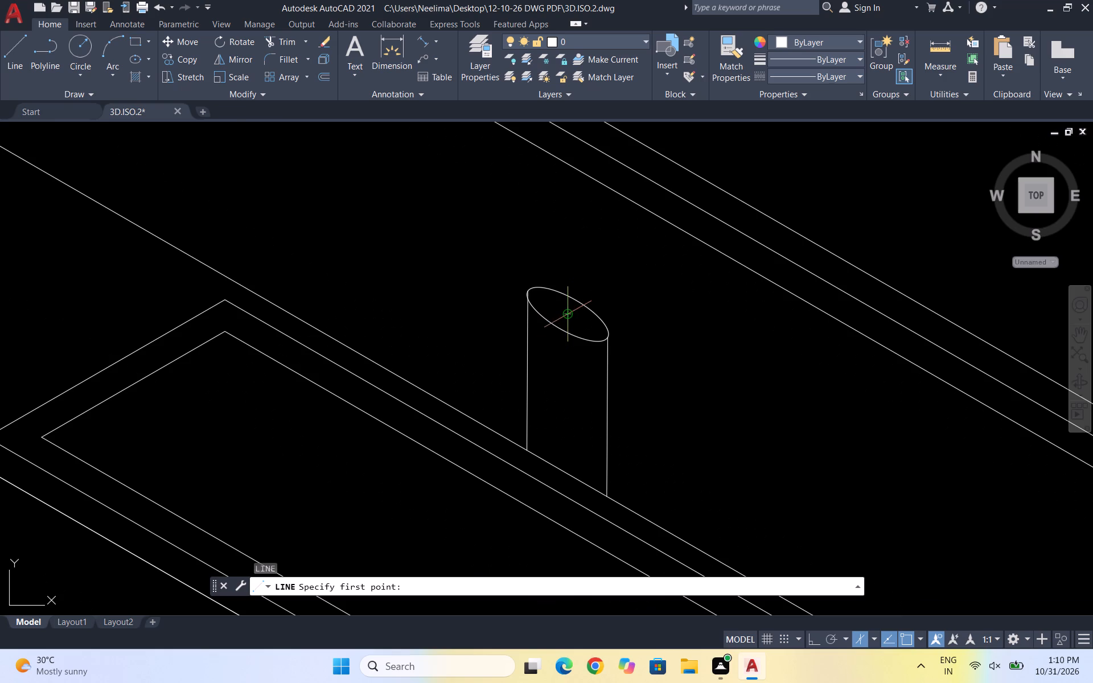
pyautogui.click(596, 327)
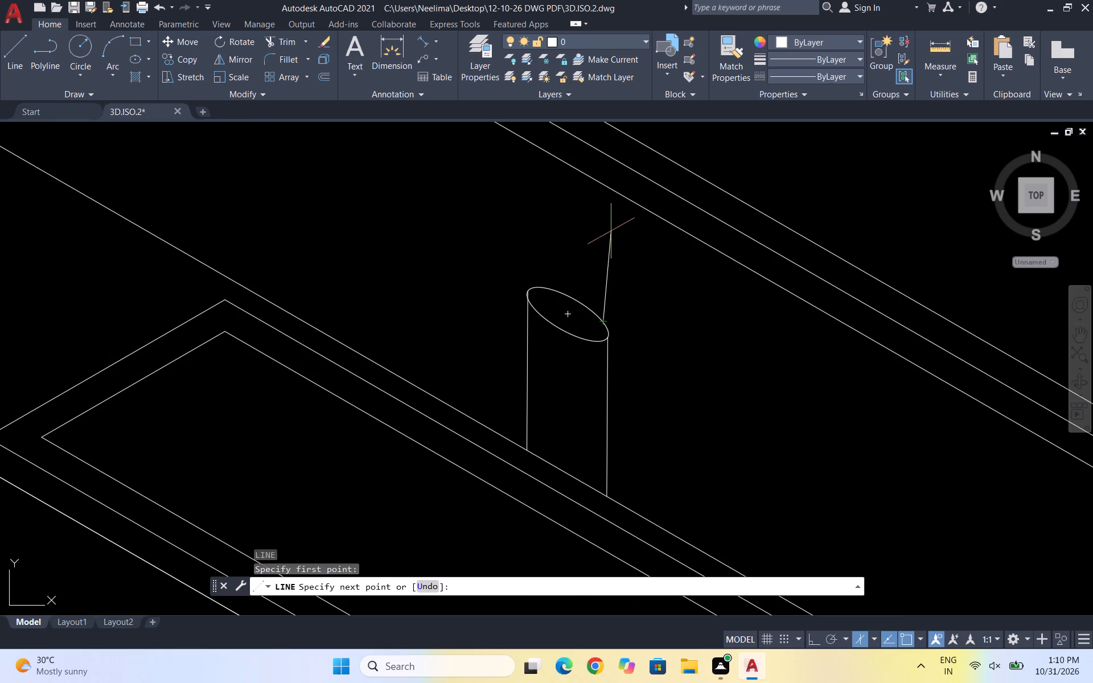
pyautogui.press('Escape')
# Draw a vertical line about 8 units long rising from inside the cylinder's top ellipse, near its lower-right end.
pyautogui.press('l')
pyautogui.press('Return')
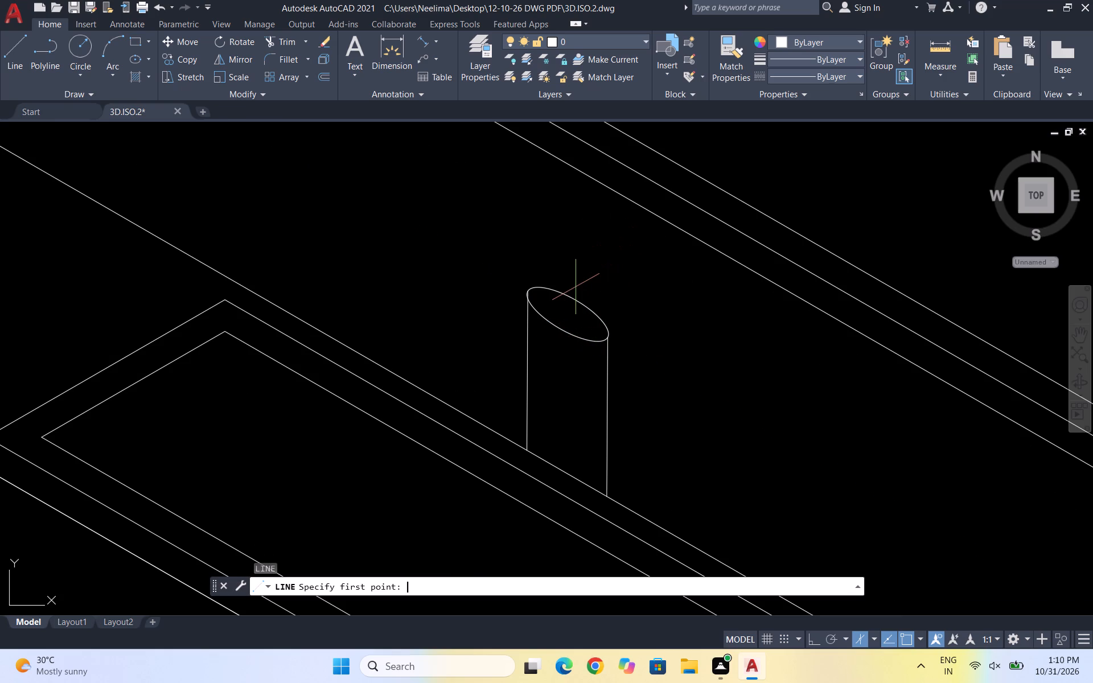
pyautogui.click(590, 331)
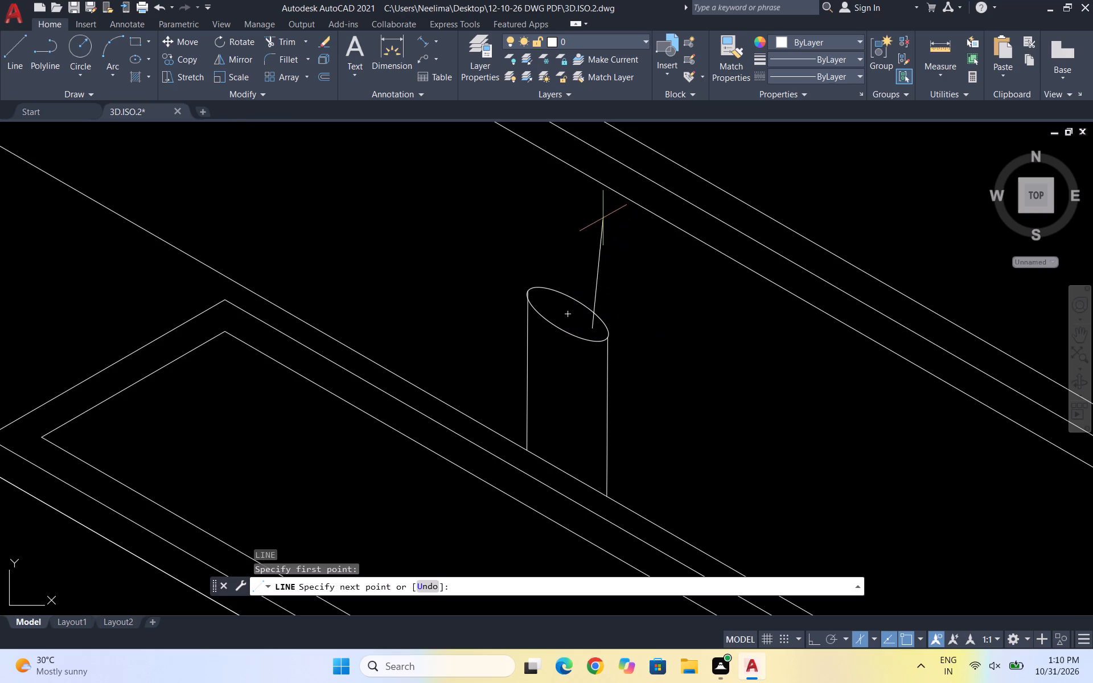
pyautogui.press('F8')
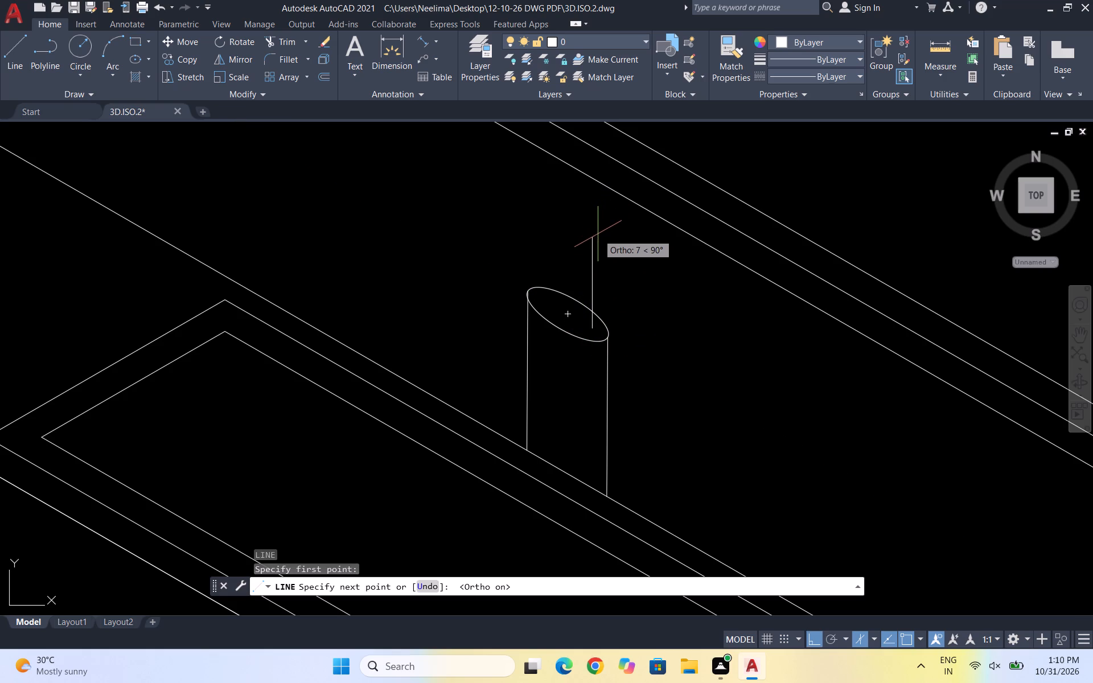
pyautogui.scroll(1, 598, 224)
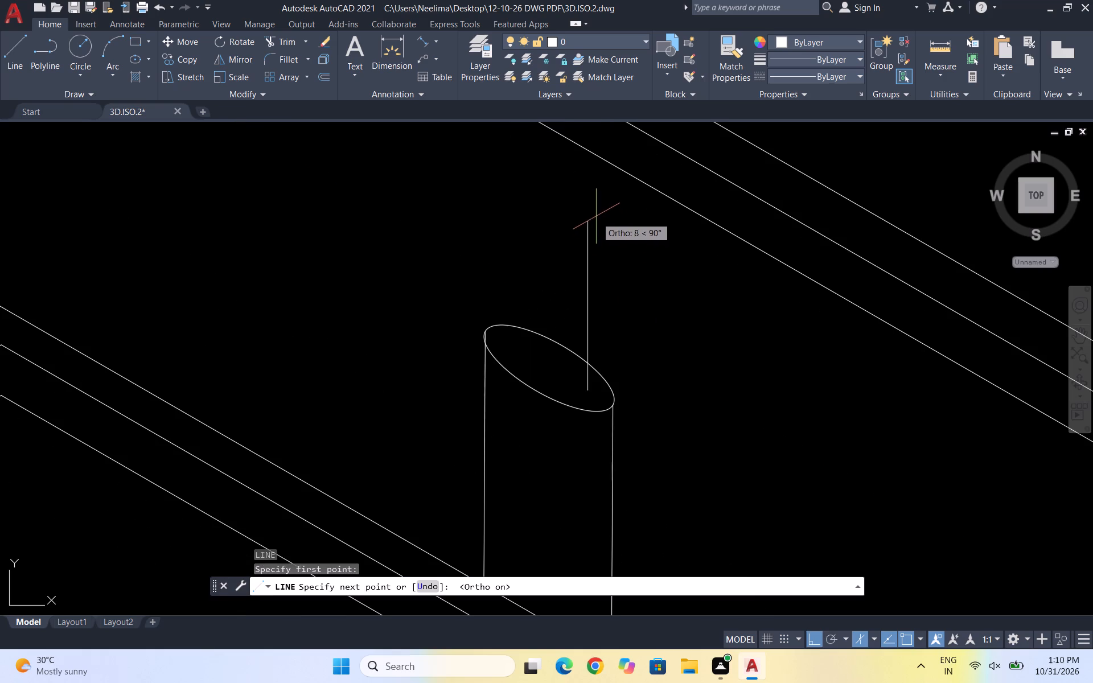
pyautogui.click(595, 216)
pyautogui.press('Escape')
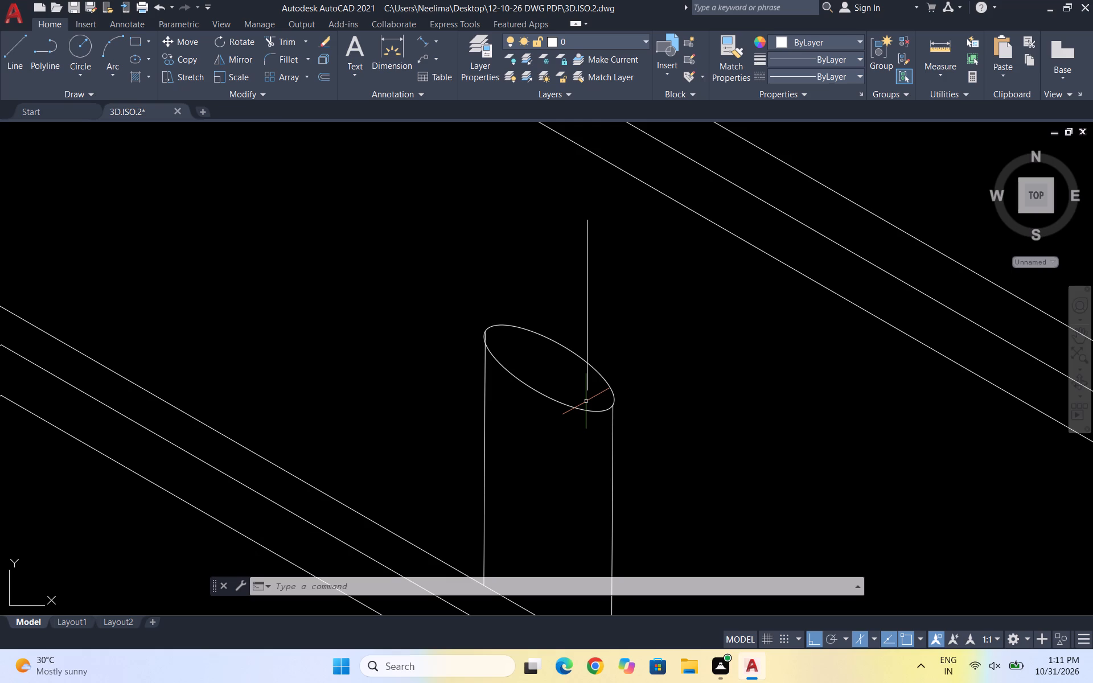
# Copy the new vertical line from its lower endpoint up-left to the back edge of the cylinder's top ellipse.
pyautogui.moveTo(618, 307); pyautogui.dragTo(578, 289)
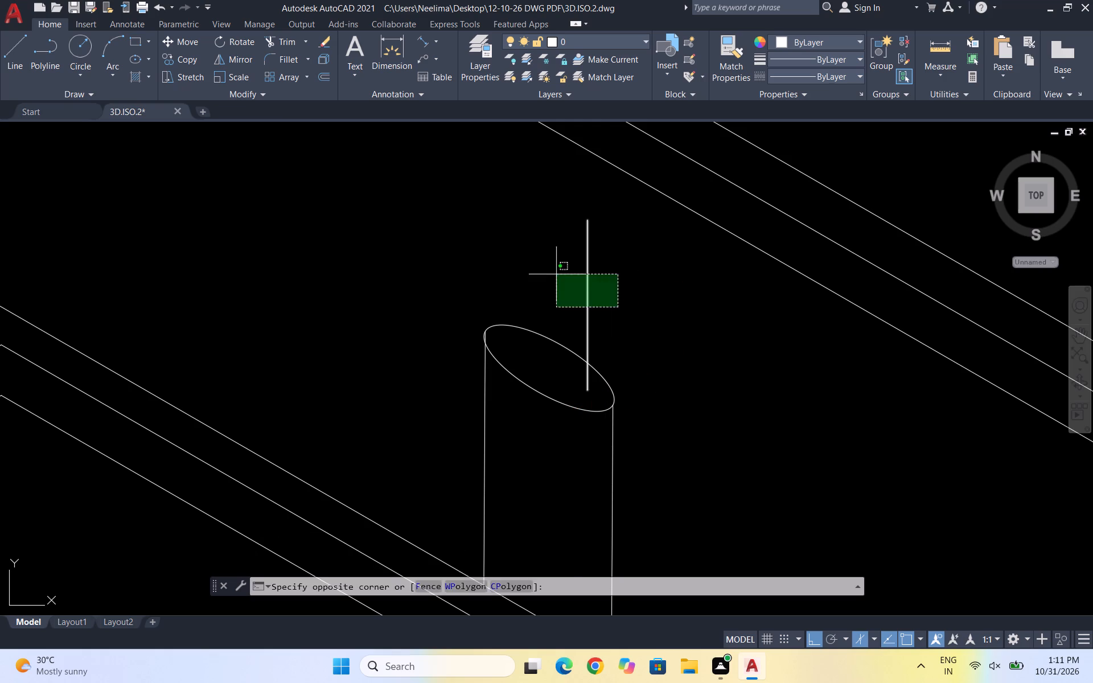
pyautogui.moveTo(540, 246); pyautogui.dragTo(546, 251)
pyautogui.write('CO')
pyautogui.press('Return')
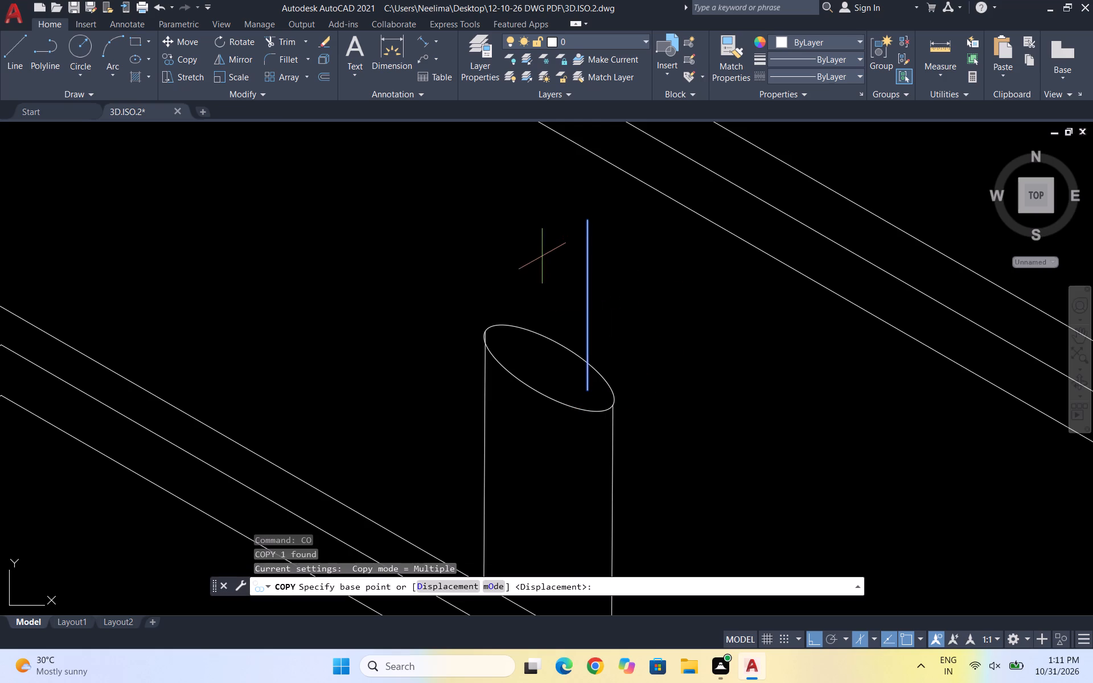
pyautogui.click(593, 387)
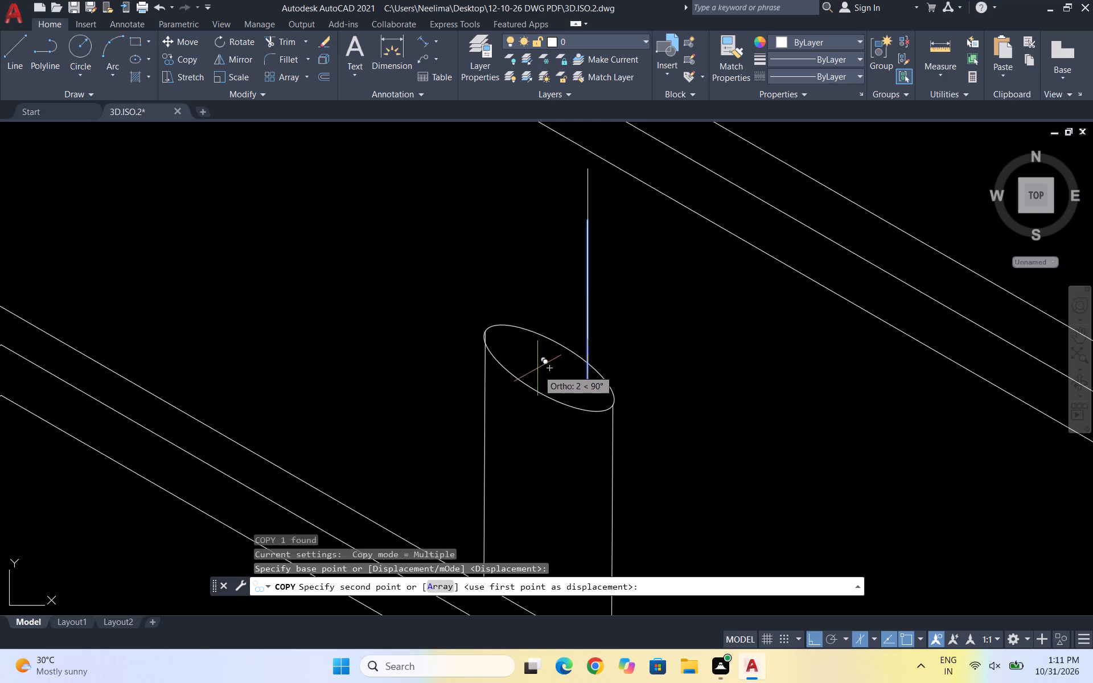
pyautogui.press('F5')
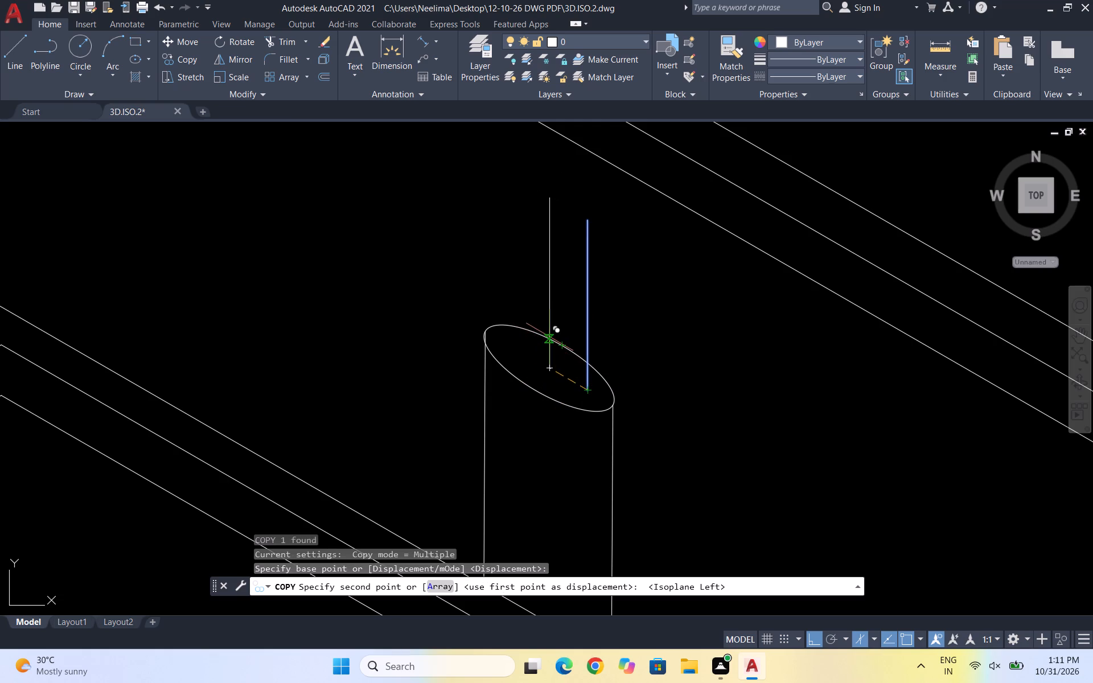
pyautogui.click(549, 337)
pyautogui.press('Escape')
# Move the copied vertical line straight down so its lower end sits at the centre of the top ellipse.
pyautogui.moveTo(566, 270); pyautogui.dragTo(557, 264)
pyautogui.click(539, 252)
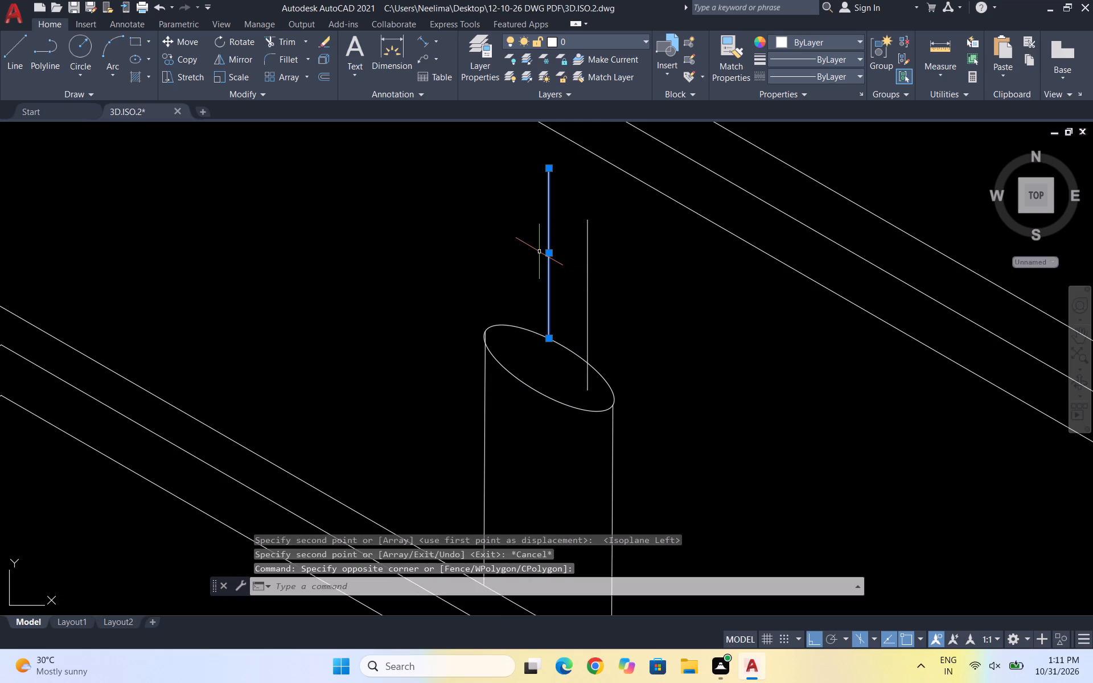
pyautogui.press('m')
pyautogui.press('Return')
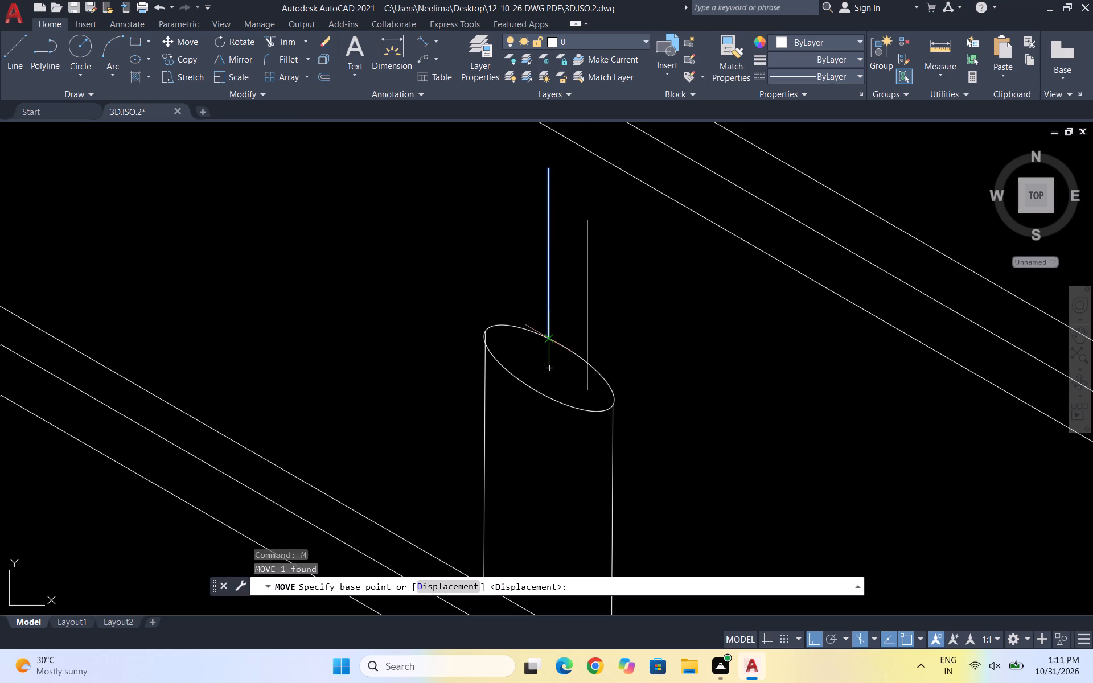
pyautogui.moveTo(549, 338); pyautogui.dragTo(554, 349)
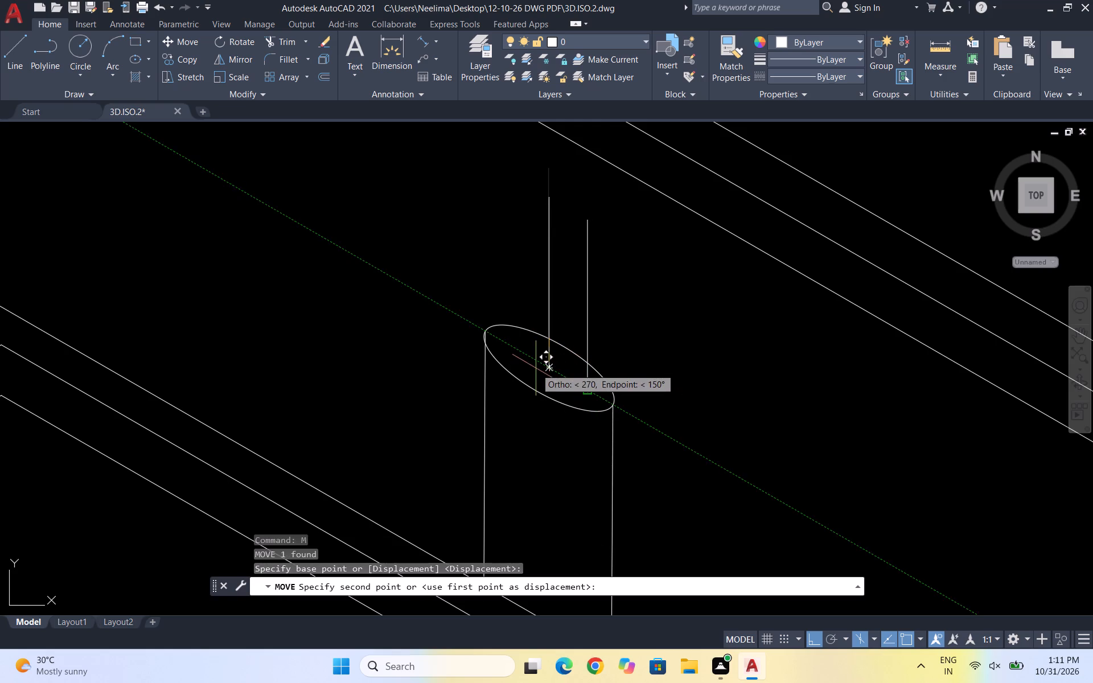
pyautogui.click(536, 368)
pyautogui.press('Escape')
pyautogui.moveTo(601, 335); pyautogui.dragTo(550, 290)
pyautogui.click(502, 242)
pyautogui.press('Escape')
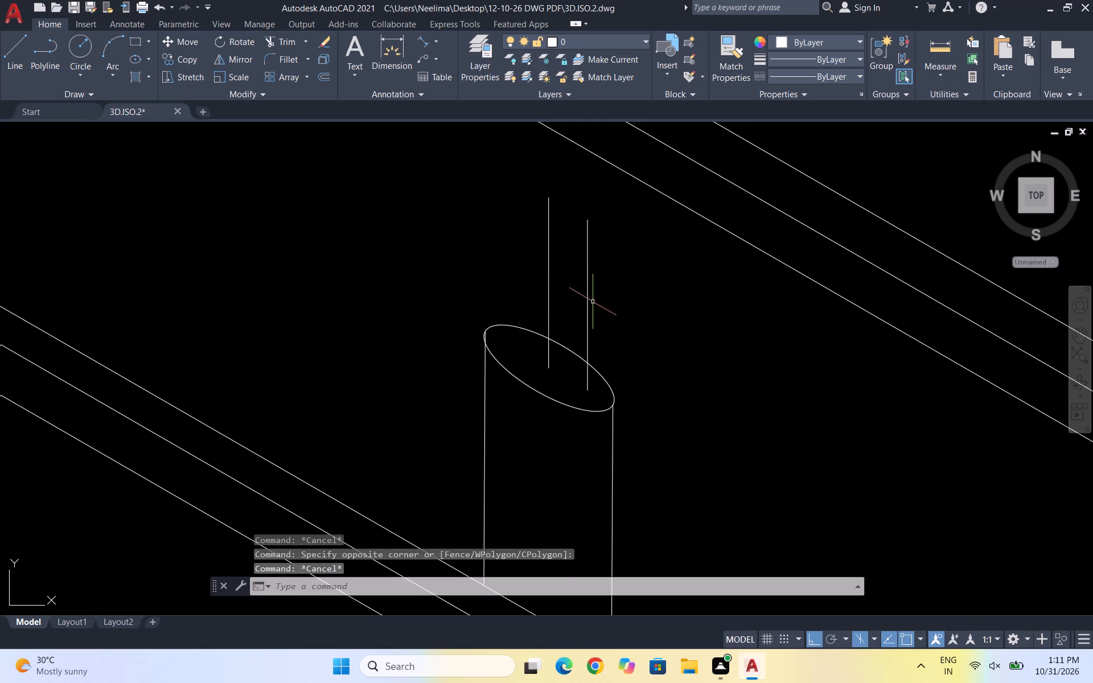
# Move both upper vertical lines slightly up-left along the isometric axis so the pair is centred in the cylinder's top ellipse.
pyautogui.moveTo(593, 303); pyautogui.dragTo(548, 259)
pyautogui.click(525, 233)
pyautogui.press('m')
pyautogui.press('Return')
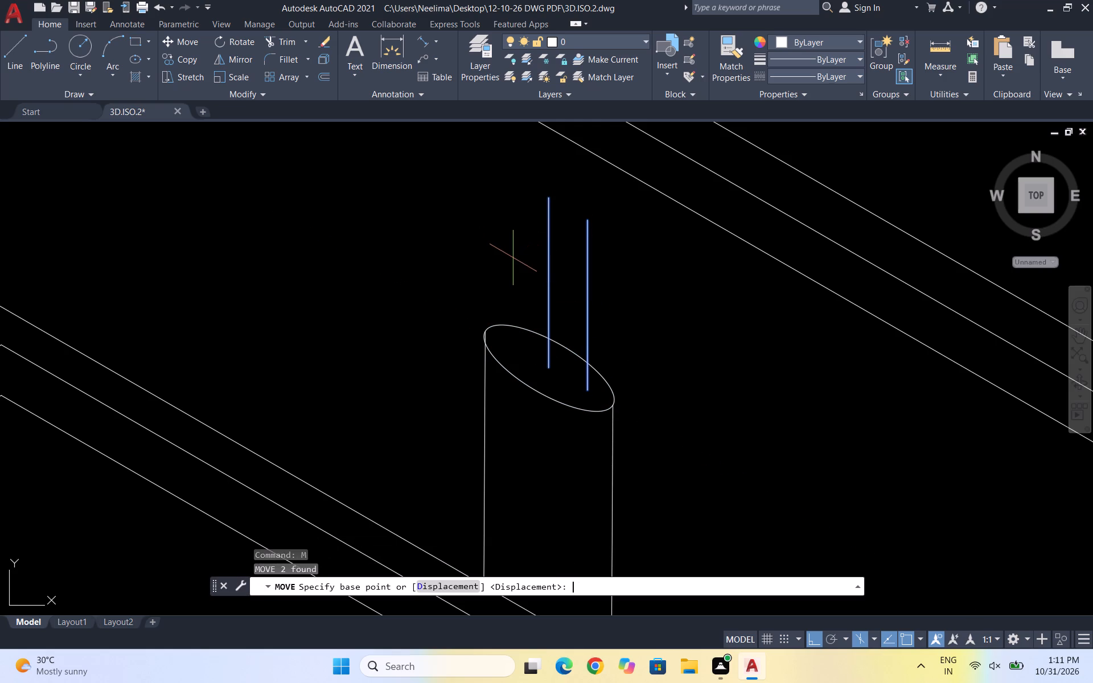
pyautogui.click(566, 374)
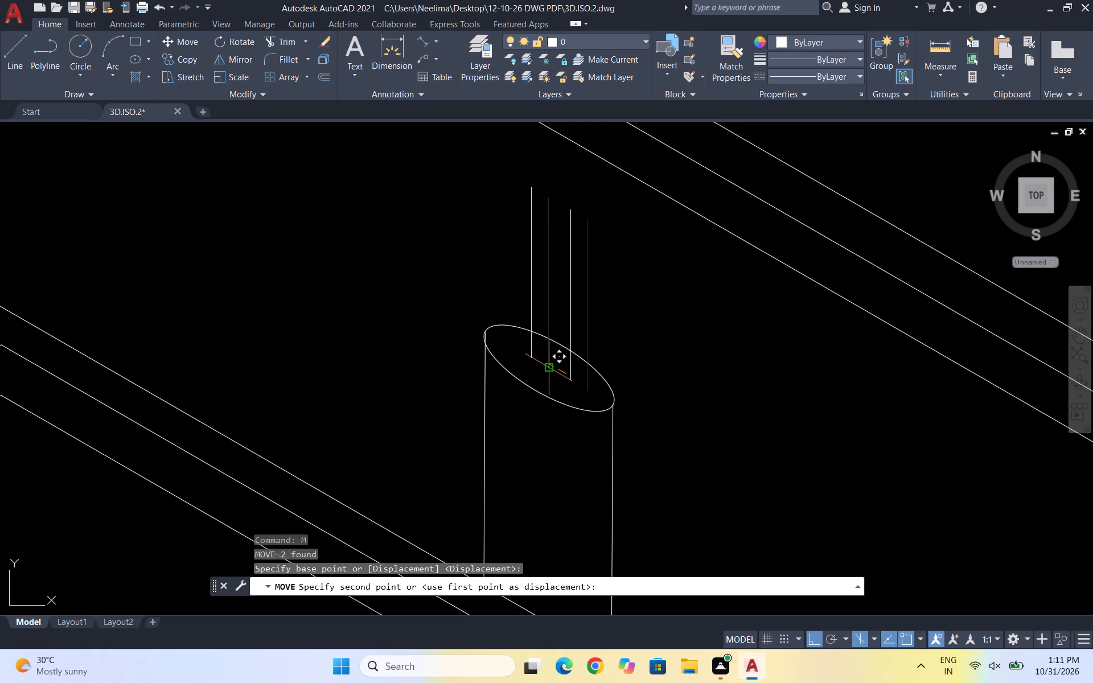
pyautogui.click(551, 364)
# Draw a slanted isometric line from the top of the right-hand upper vertical line, running down-left toward the double-outlined rectangle.
pyautogui.scroll(-2, 643, 316)
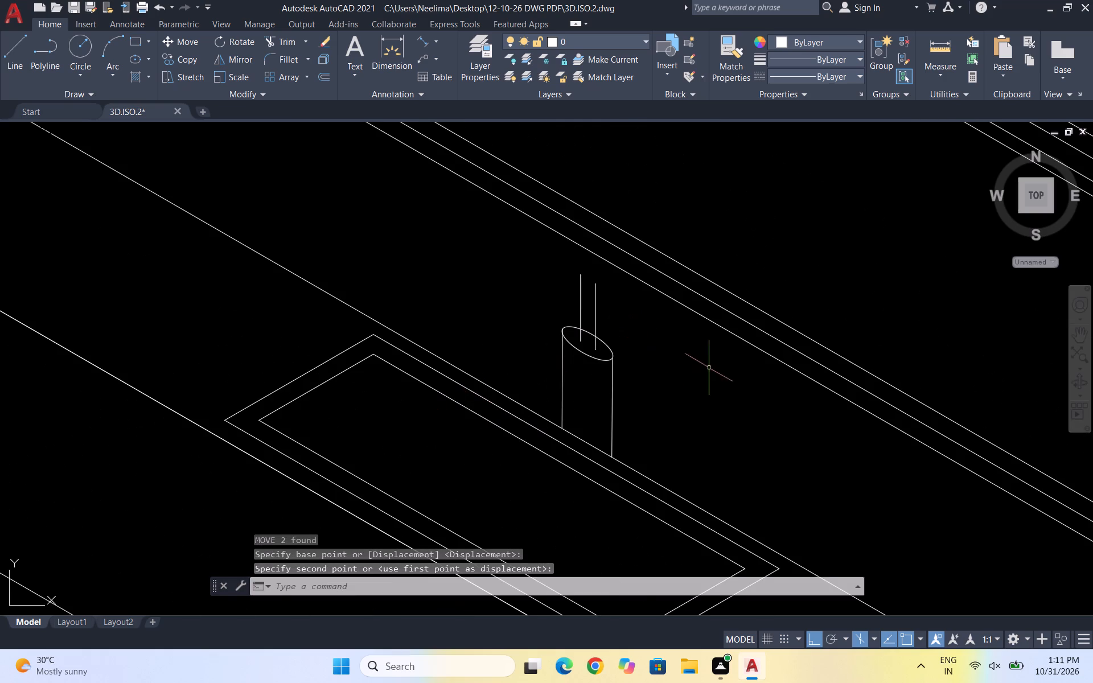
pyautogui.scroll(2, 586, 274)
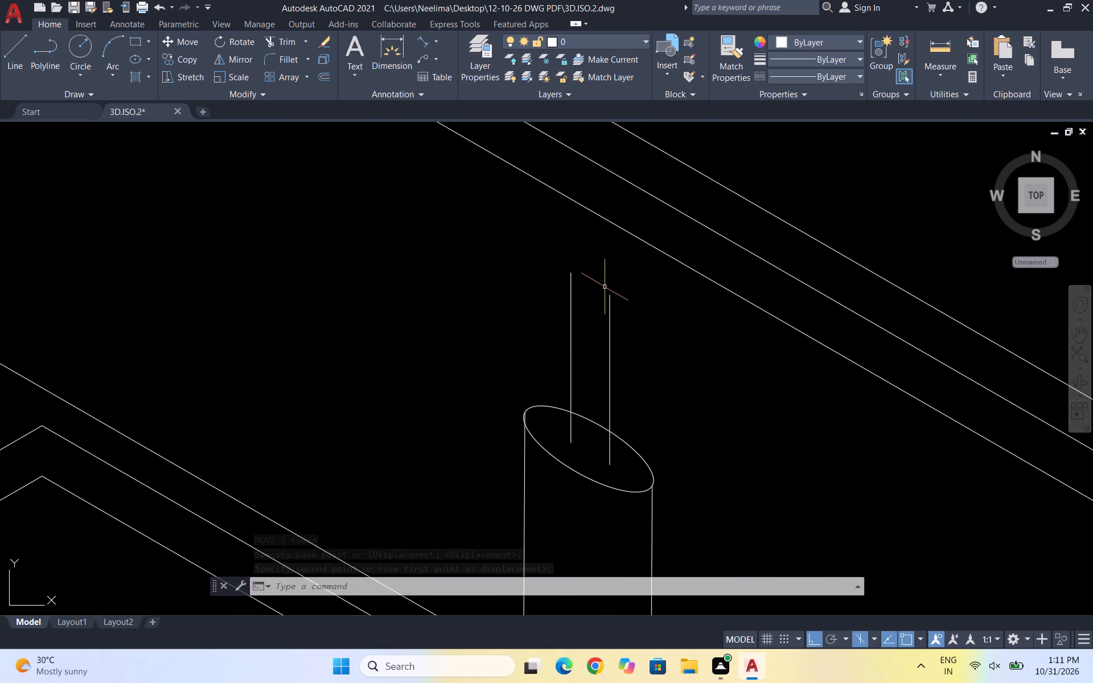
pyautogui.scroll(-1, 679, 291)
pyautogui.press('Escape')
pyautogui.press('Escape')
pyautogui.press('l')
pyautogui.press('Return')
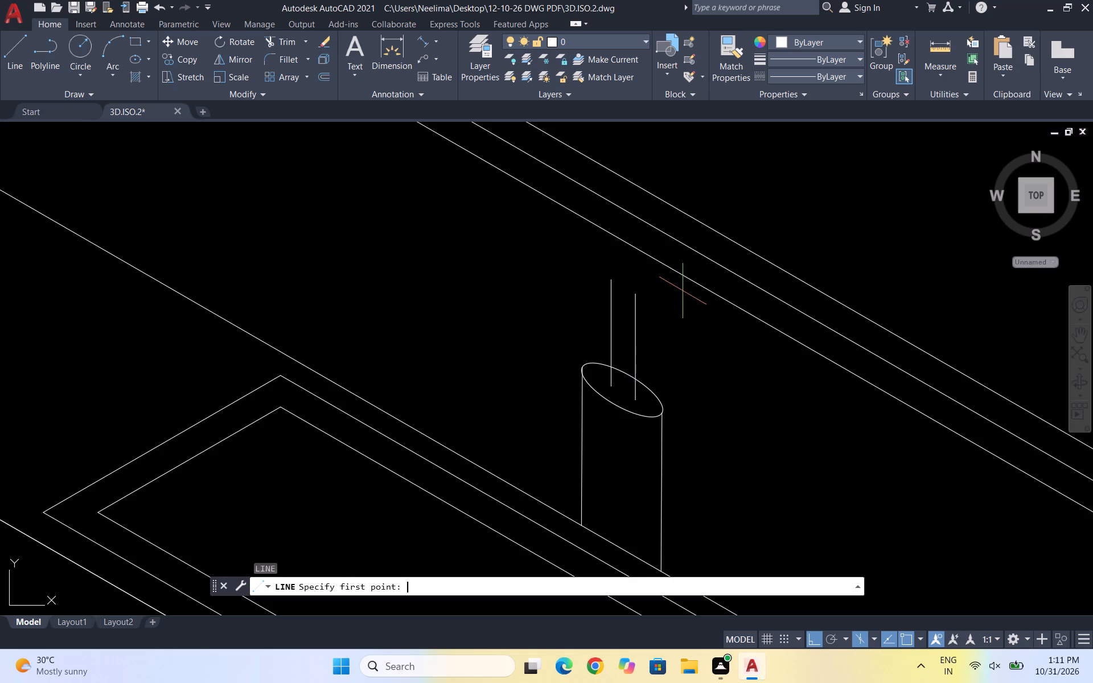
pyautogui.click(638, 293)
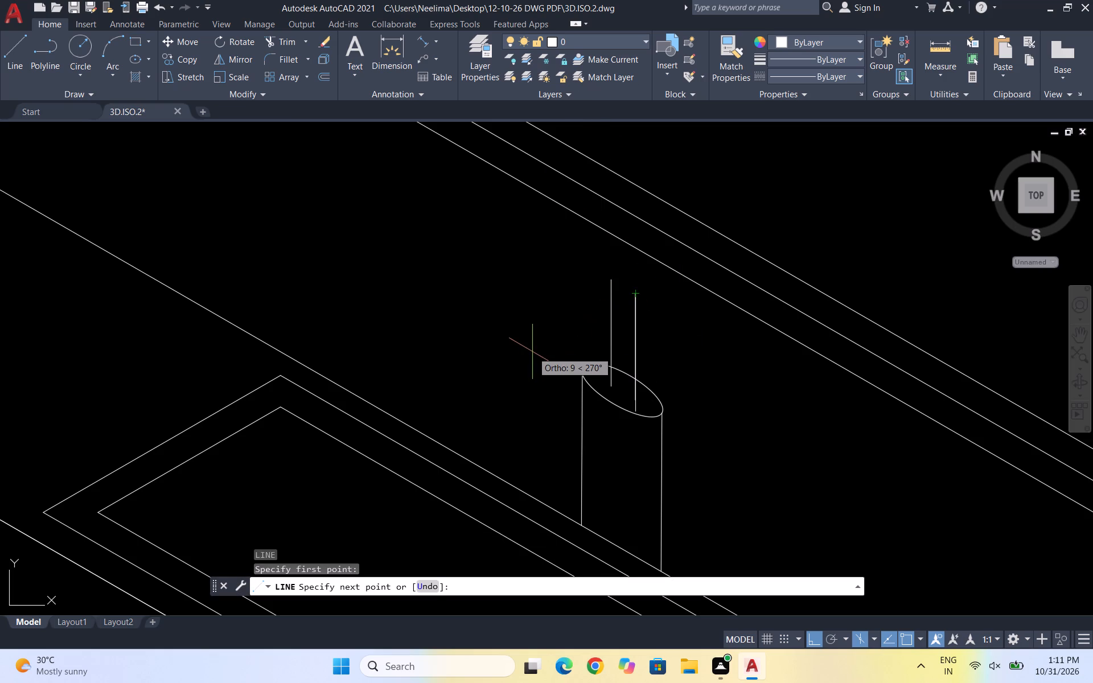
pyautogui.press('F5')
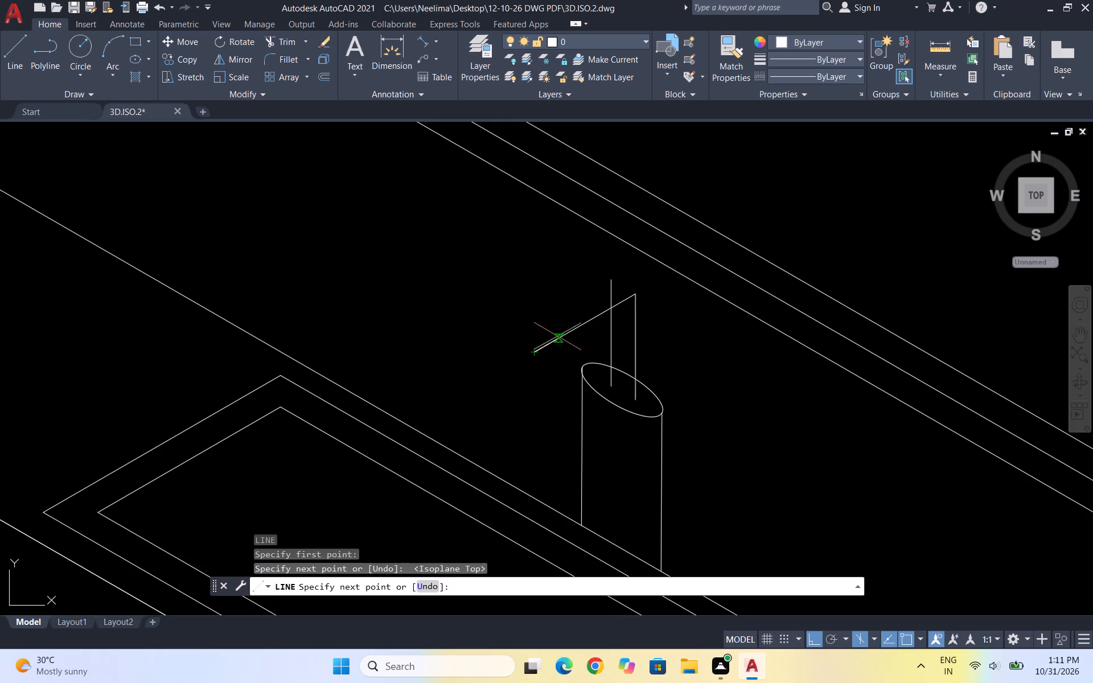
pyautogui.press('Escape')
# Copy the slanted line from its upper endpoint to the top of the left-hand upper vertical line.
pyautogui.moveTo(600, 332); pyautogui.dragTo(595, 331)
pyautogui.click(566, 316)
pyautogui.write('CO')
pyautogui.press('Return')
pyautogui.scroll(2, 605, 308)
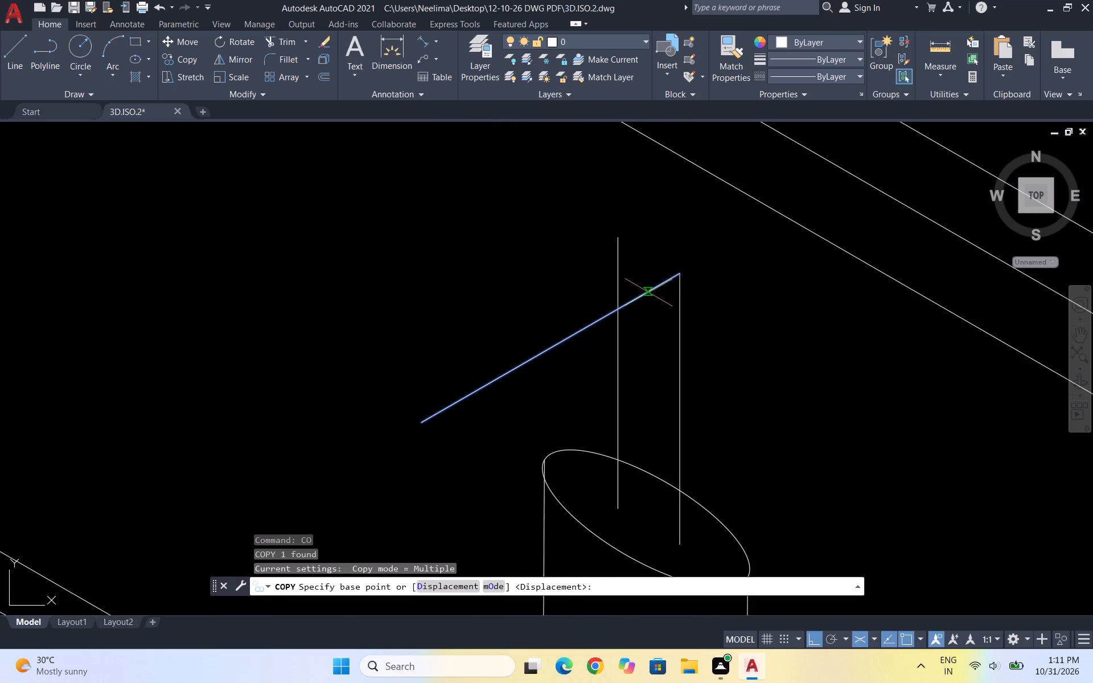
pyautogui.click(683, 276)
pyautogui.click(620, 240)
pyautogui.press('Escape')
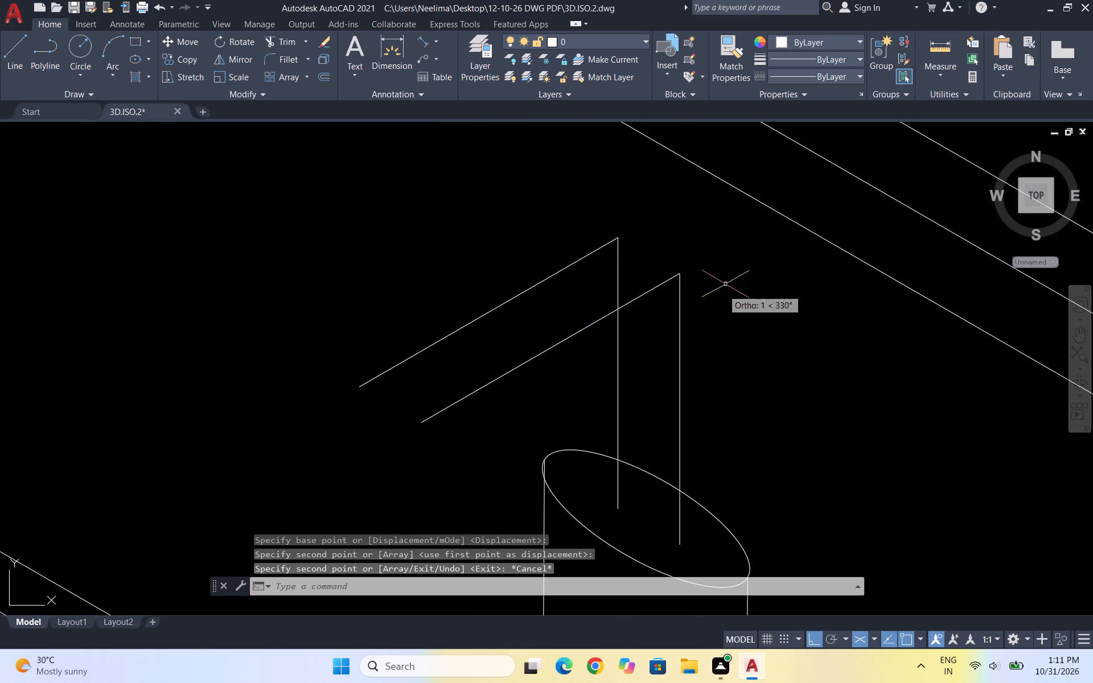
# Draw a vertical line about 5 units long down from the free end of the left-hand slanted line.
pyautogui.press('Escape')
pyautogui.press('Escape')
pyautogui.press('l')
pyautogui.press('Return')
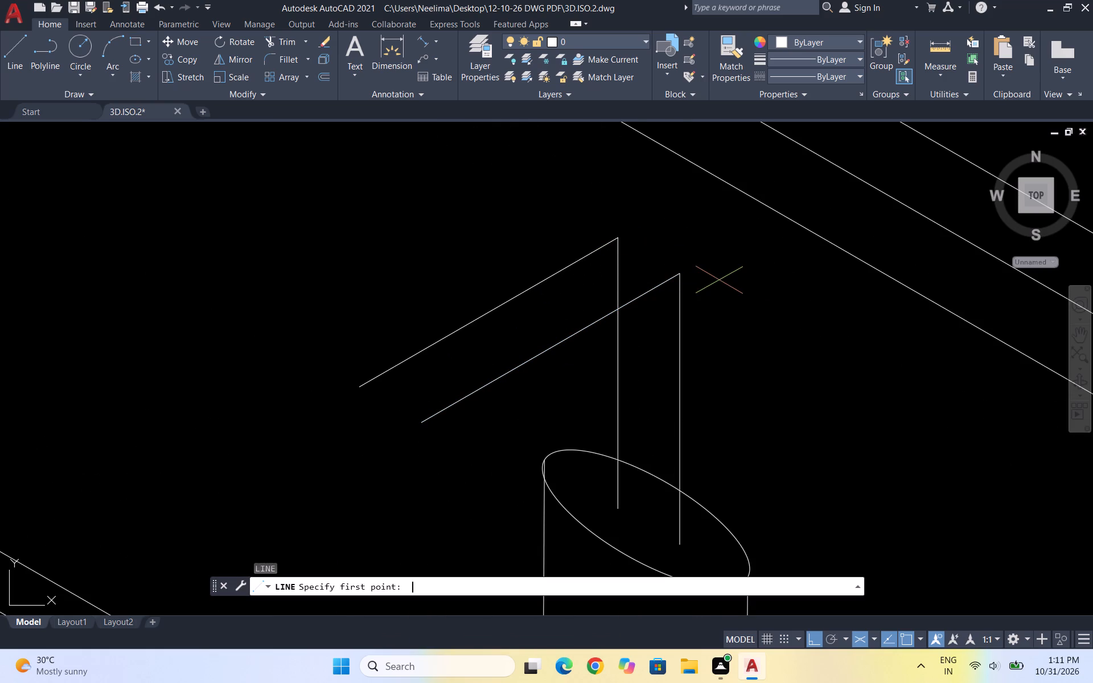
pyautogui.scroll(-2, 504, 304)
pyautogui.moveTo(459, 330); pyautogui.dragTo(462, 335)
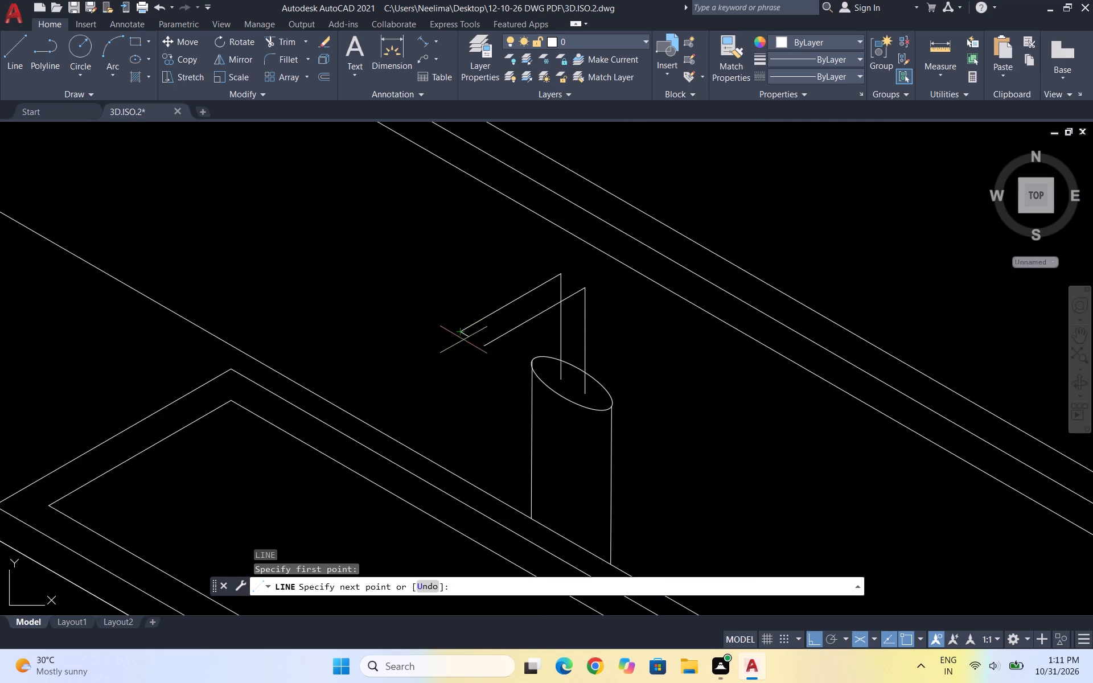
pyautogui.press('F5')
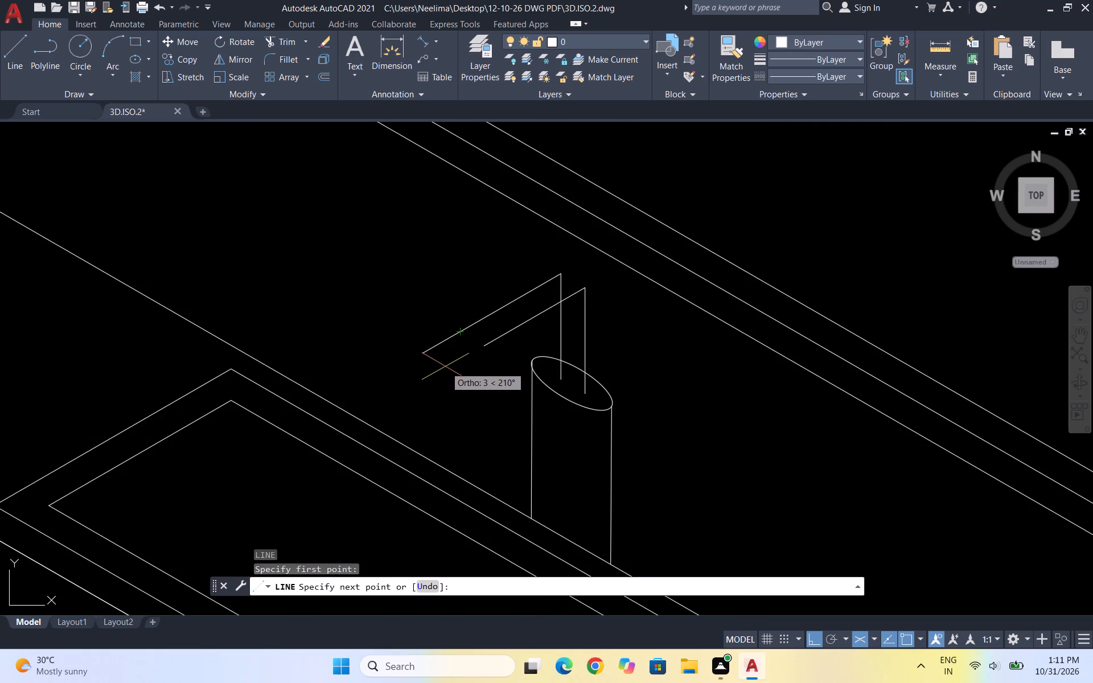
pyautogui.scroll(1, 459, 365)
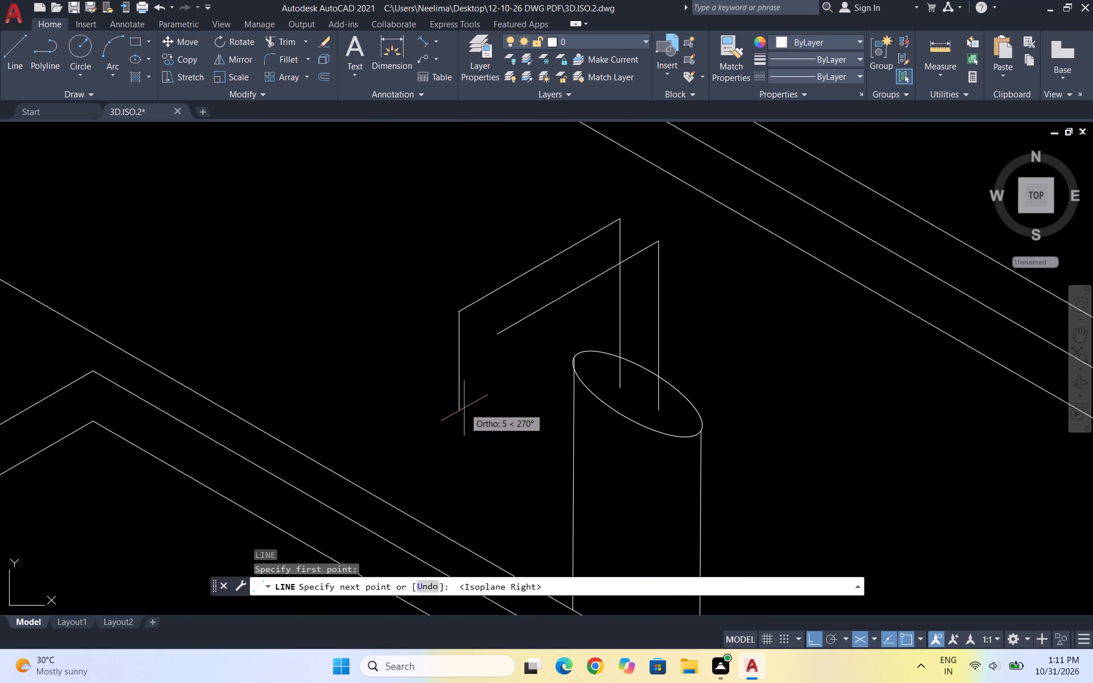
pyautogui.click(464, 408)
pyautogui.press('Escape')
# Copy the short vertical line from its upper endpoint to the free end of the right-hand slanted line.
pyautogui.moveTo(467, 386); pyautogui.dragTo(451, 372)
pyautogui.click(418, 355)
pyautogui.write('CO')
pyautogui.press('Return')
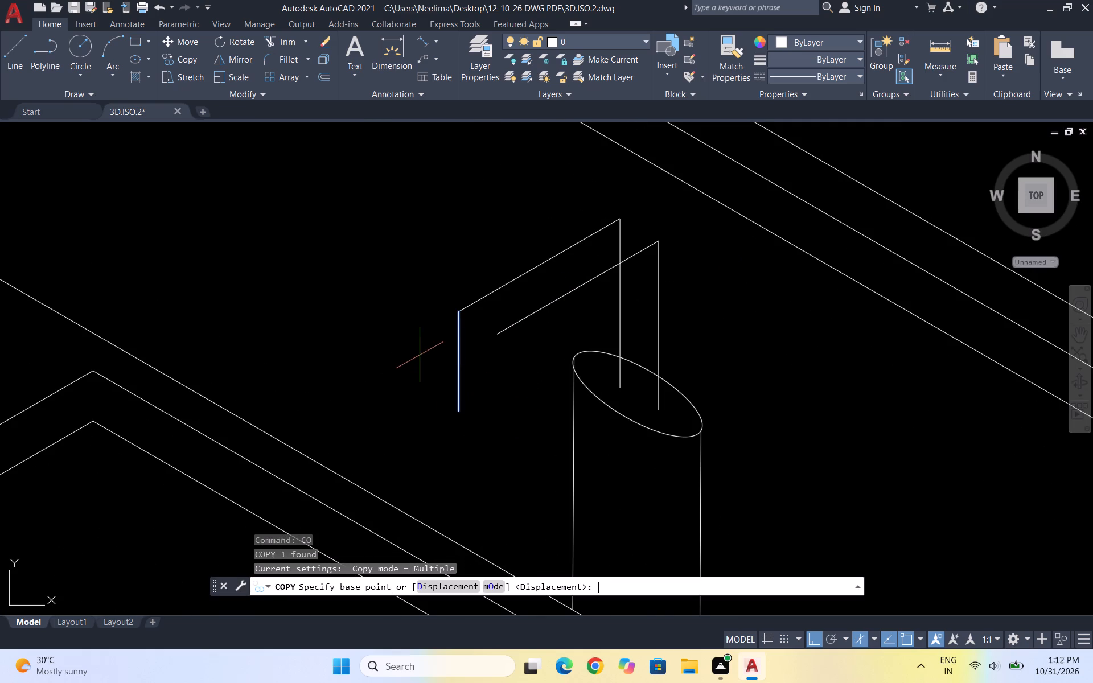
pyautogui.click(458, 316)
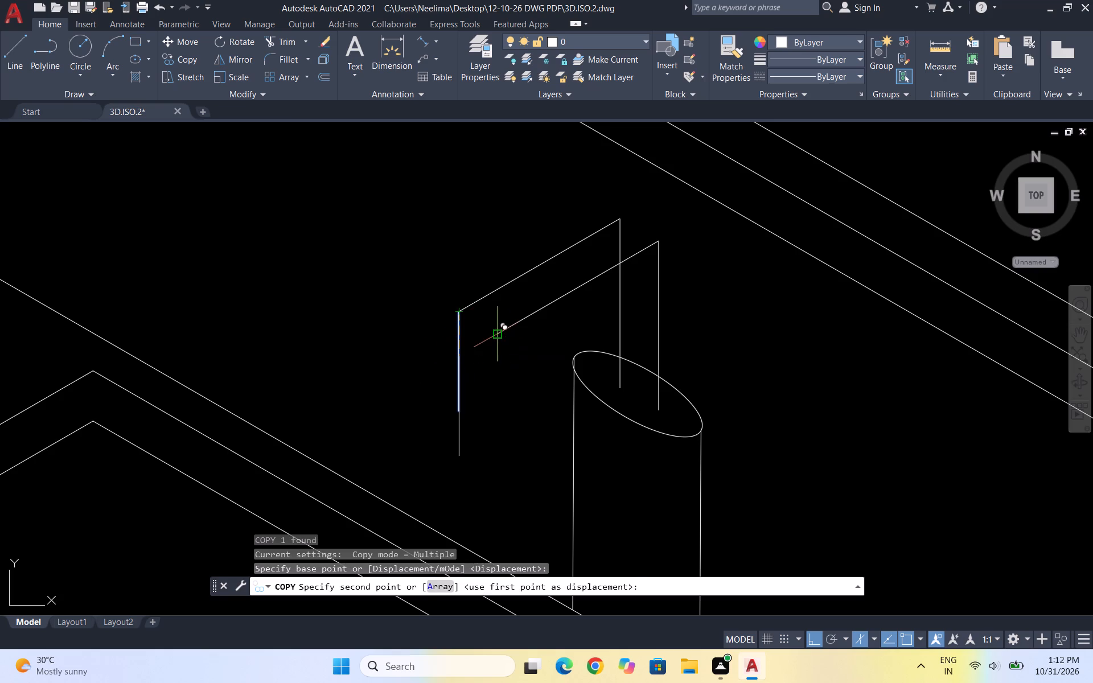
pyautogui.click(500, 335)
pyautogui.press('Escape')
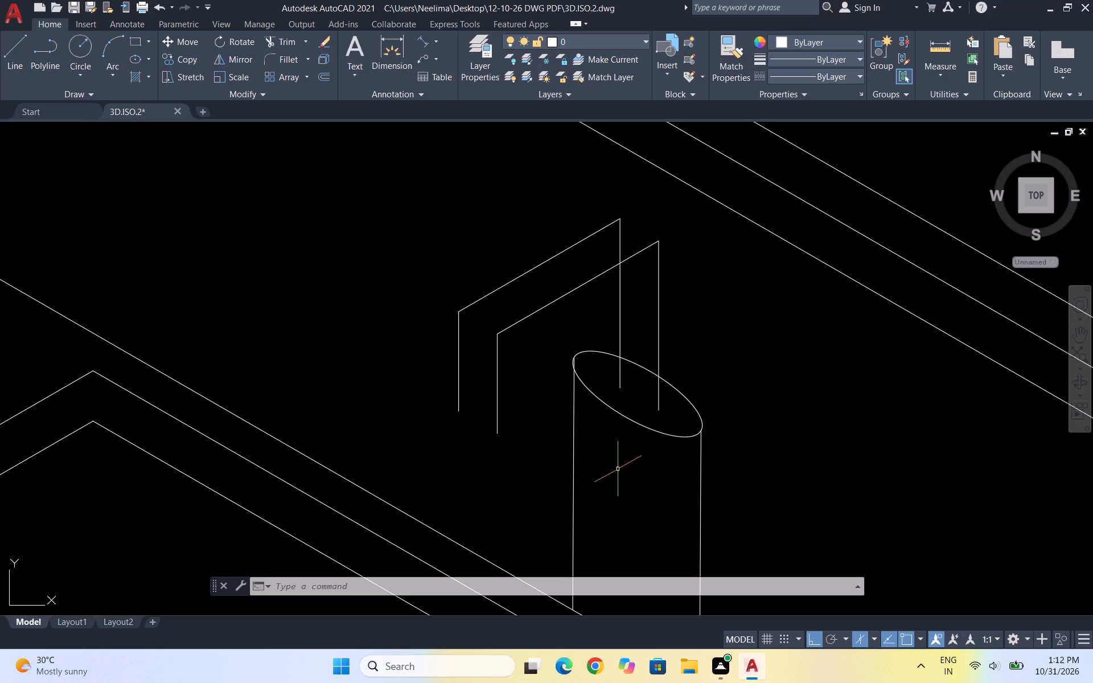
pyautogui.press('Escape')
pyautogui.press('Escape')
pyautogui.press('Escape')
pyautogui.press('Escape')
pyautogui.press('Escape')
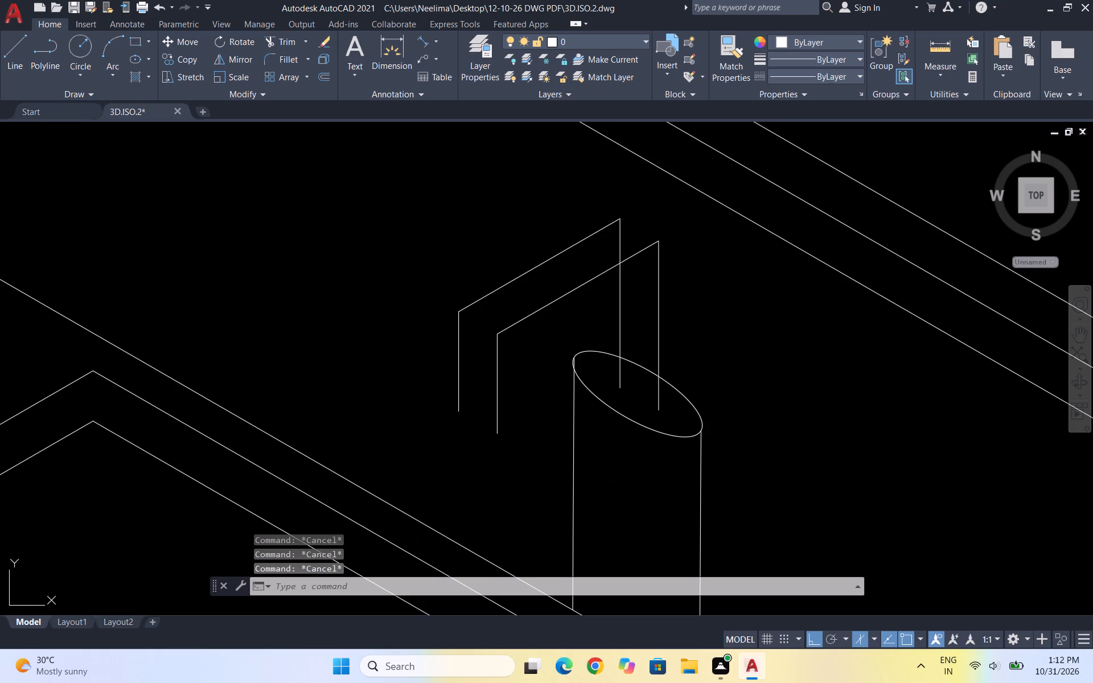
pyautogui.press('Escape')
# Draw a narrow ellipse spanning the bottom ends of the two short vertical lines as the spout's outlet.
pyautogui.write('EL')
pyautogui.press('Return')
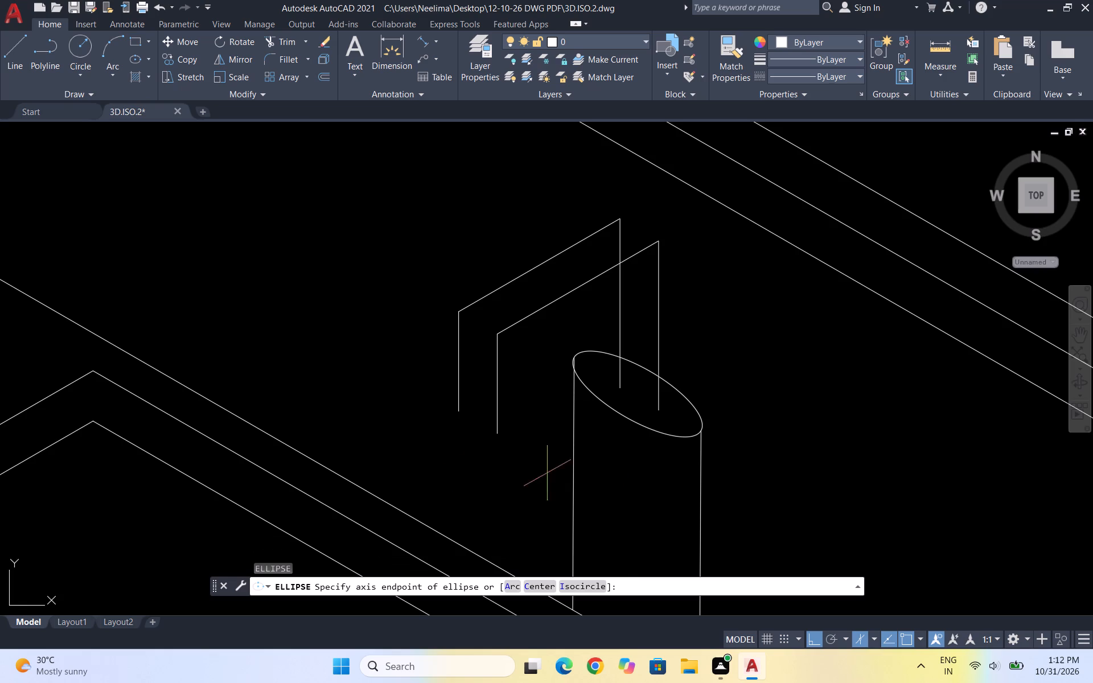
pyautogui.click(462, 412)
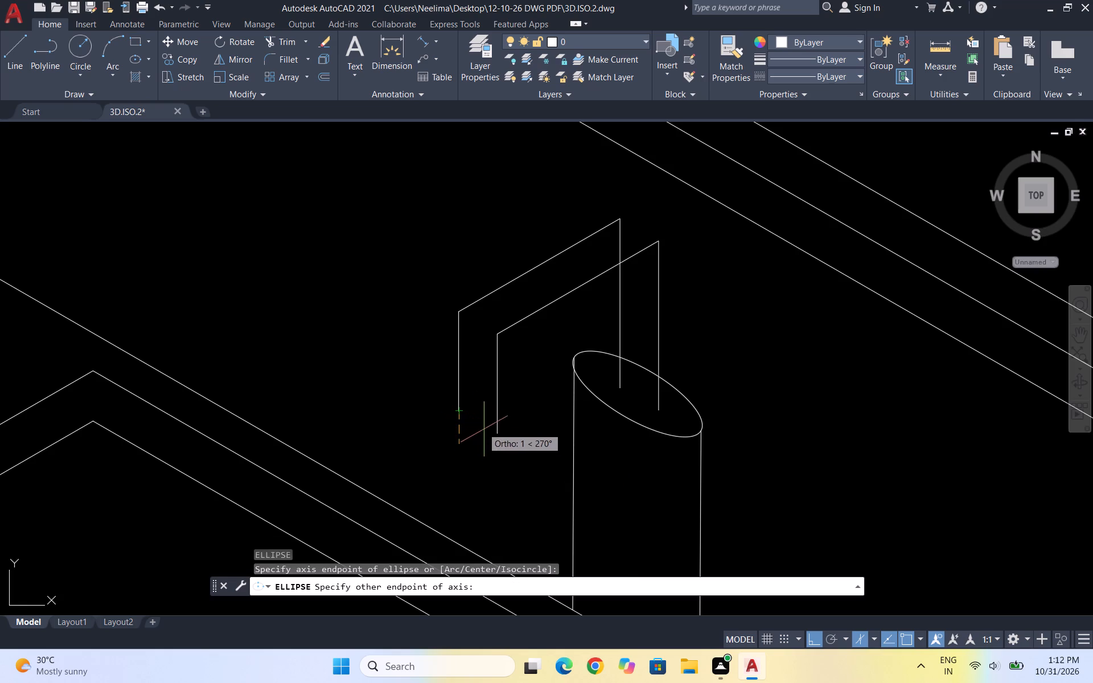
pyautogui.click(498, 433)
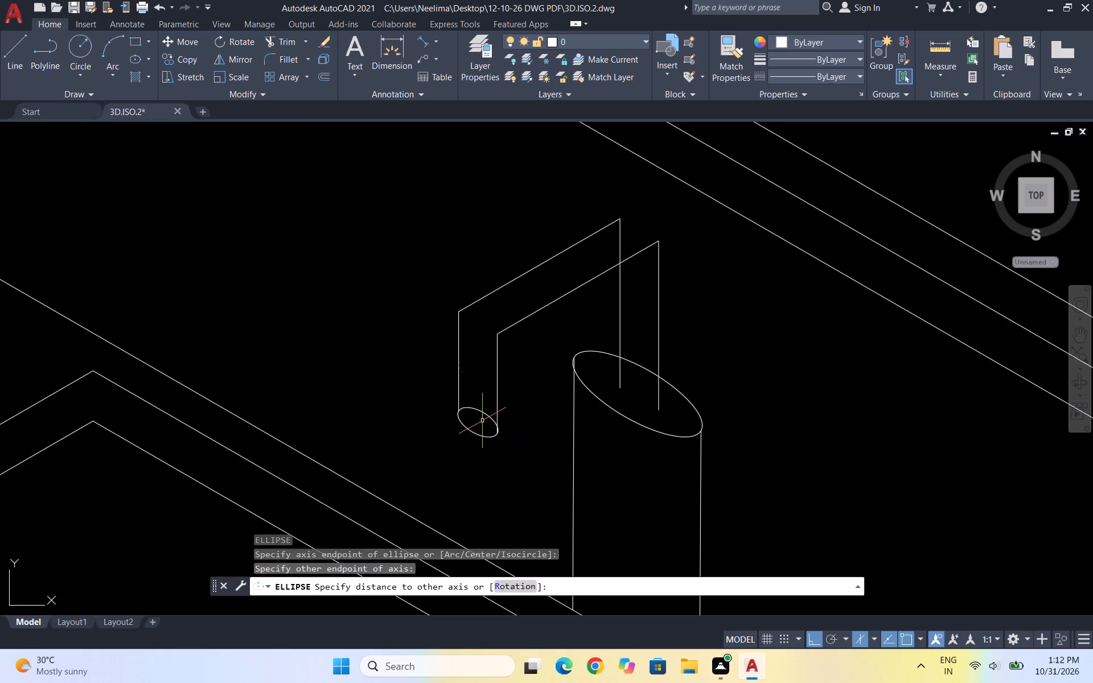
pyautogui.click(482, 421)
pyautogui.press('Escape')
pyautogui.press('Escape')
pyautogui.press('Escape')
pyautogui.press('Escape')
pyautogui.press('Escape')
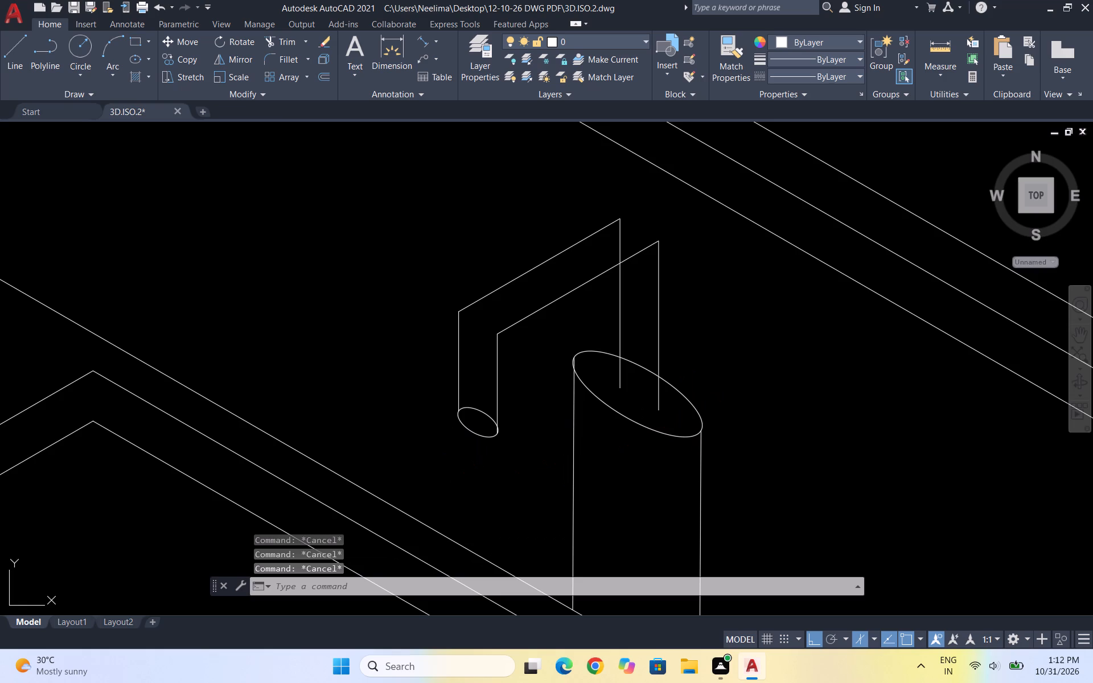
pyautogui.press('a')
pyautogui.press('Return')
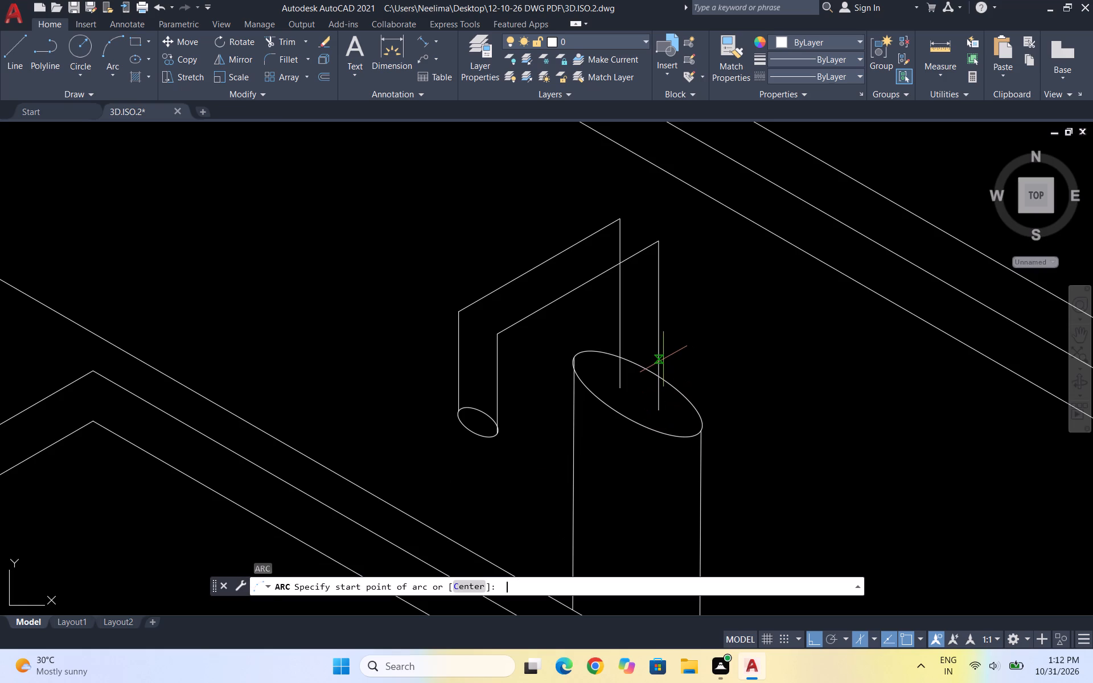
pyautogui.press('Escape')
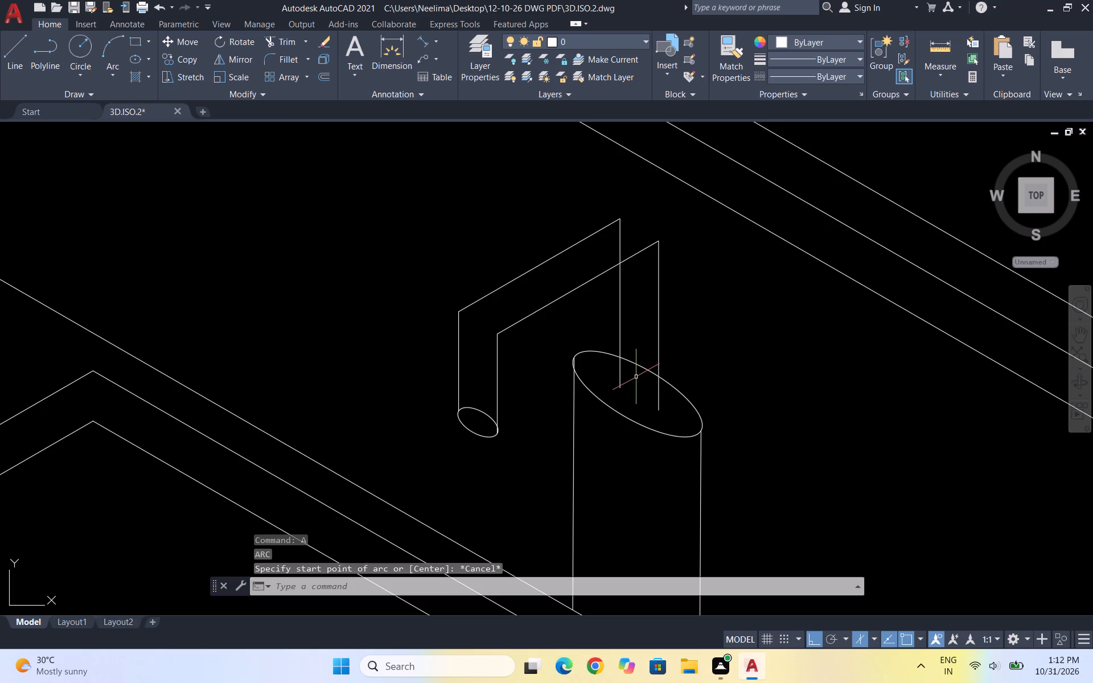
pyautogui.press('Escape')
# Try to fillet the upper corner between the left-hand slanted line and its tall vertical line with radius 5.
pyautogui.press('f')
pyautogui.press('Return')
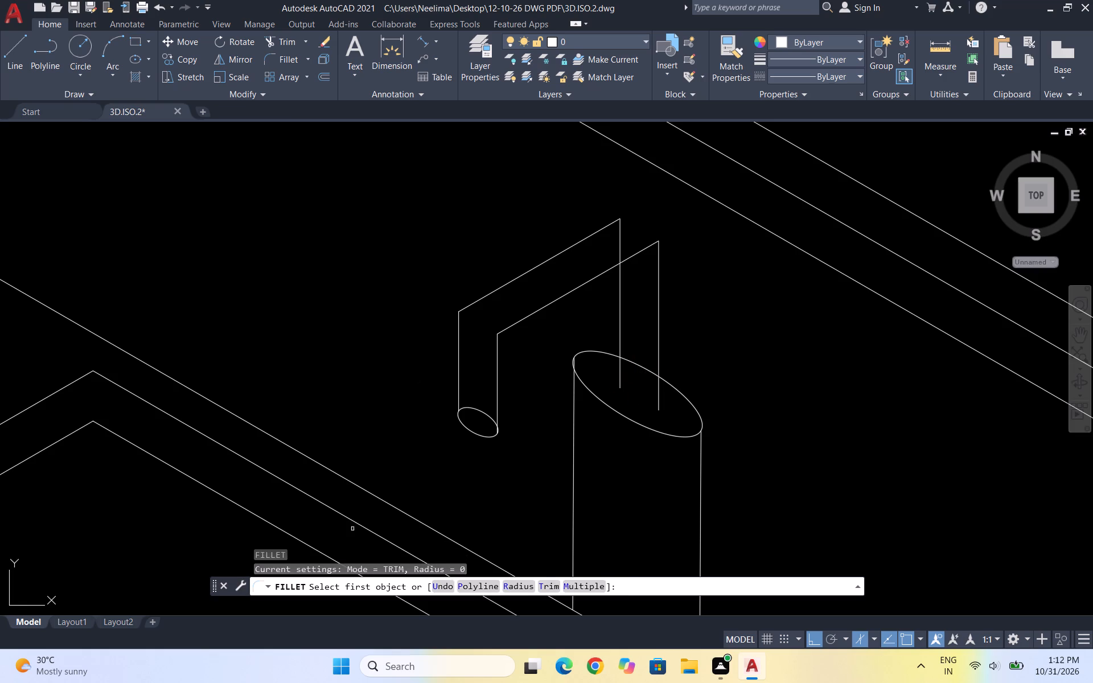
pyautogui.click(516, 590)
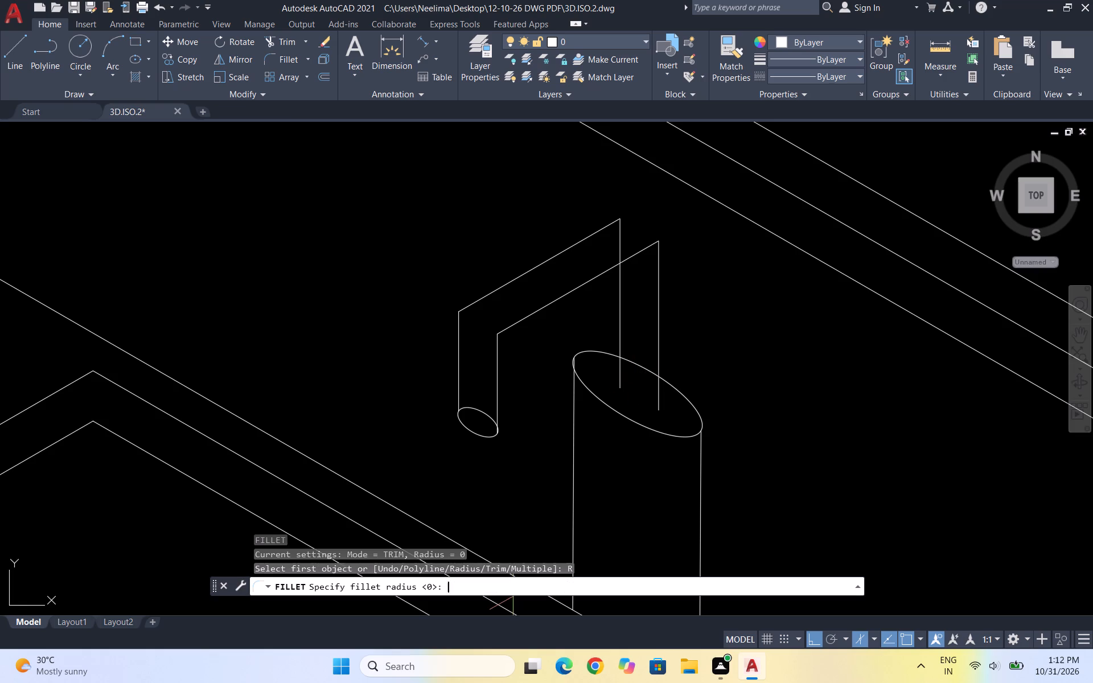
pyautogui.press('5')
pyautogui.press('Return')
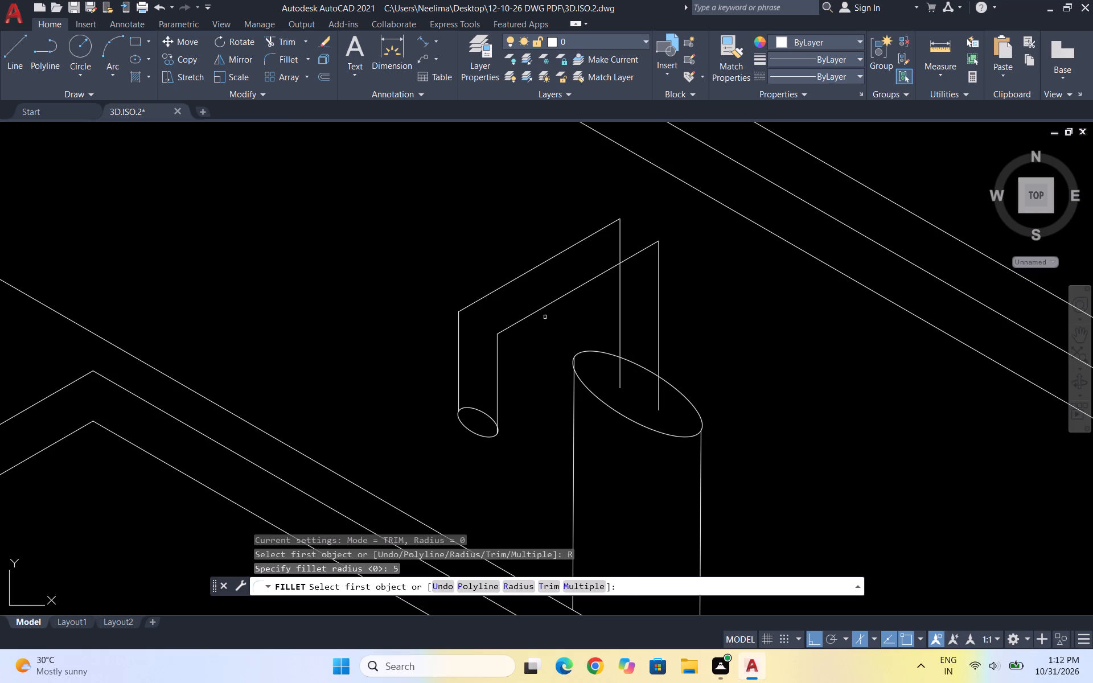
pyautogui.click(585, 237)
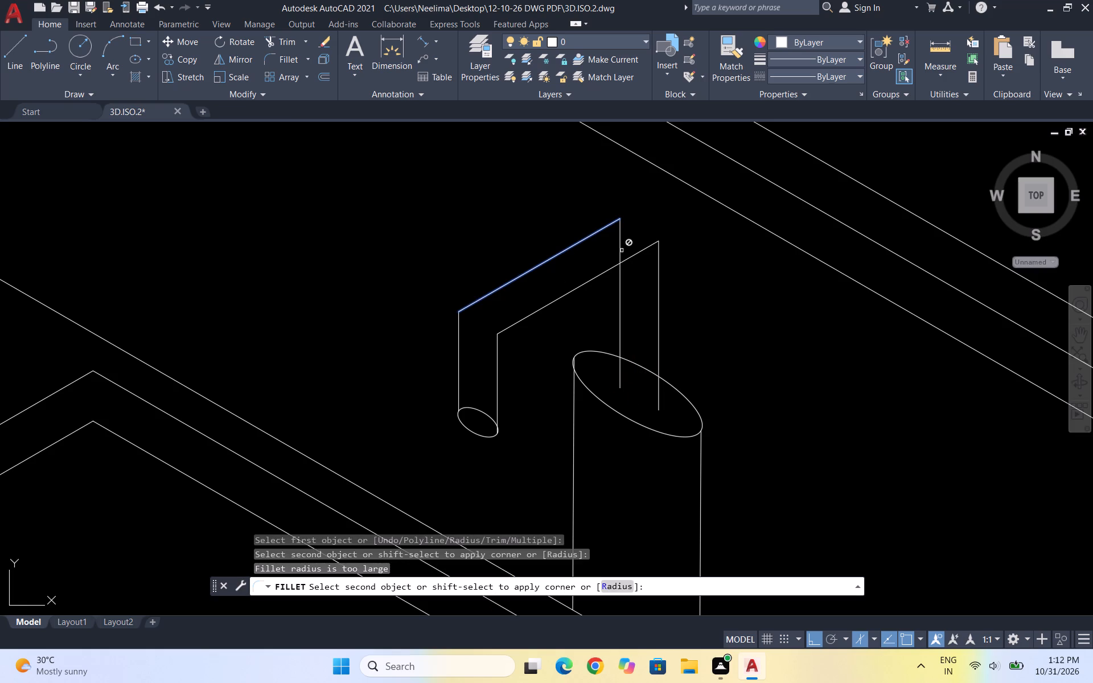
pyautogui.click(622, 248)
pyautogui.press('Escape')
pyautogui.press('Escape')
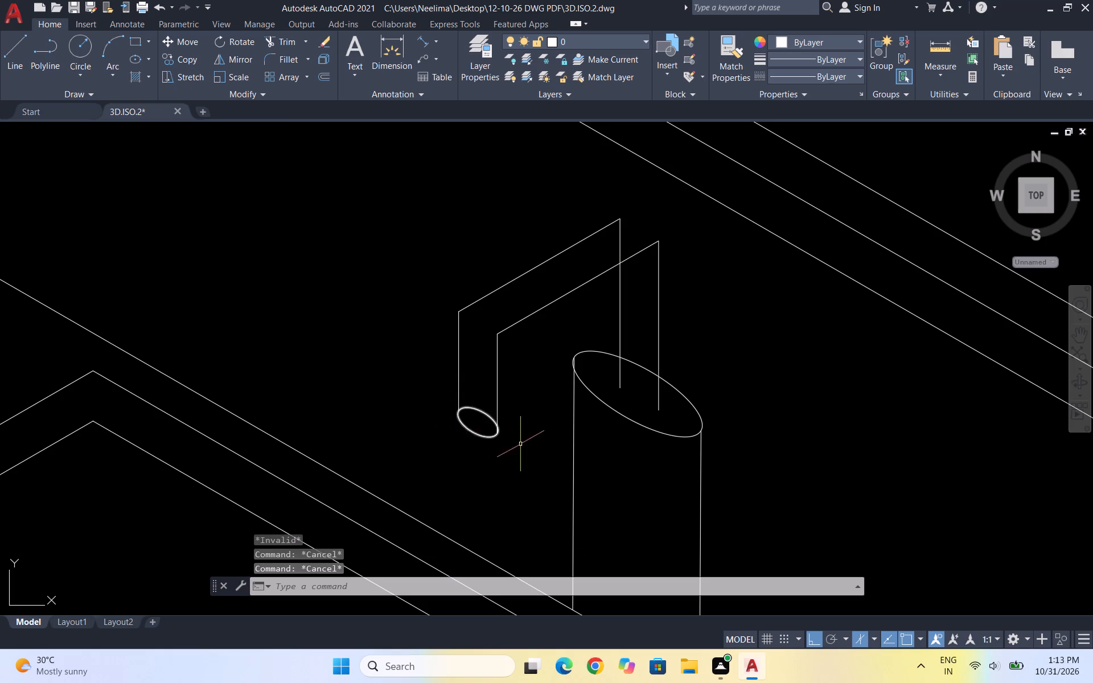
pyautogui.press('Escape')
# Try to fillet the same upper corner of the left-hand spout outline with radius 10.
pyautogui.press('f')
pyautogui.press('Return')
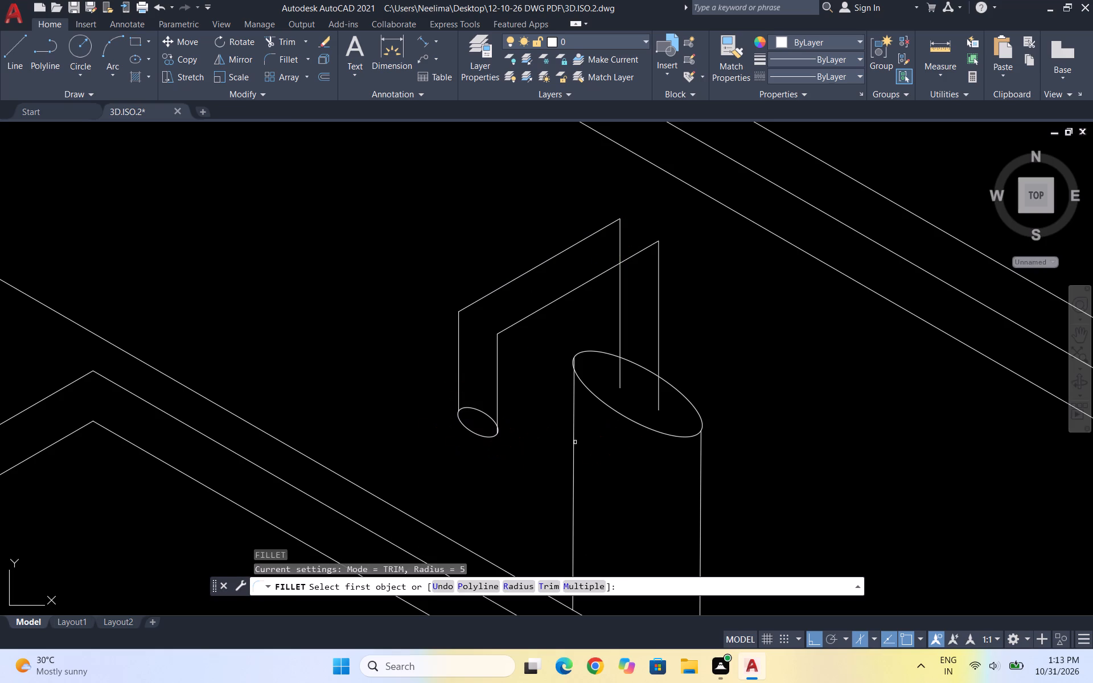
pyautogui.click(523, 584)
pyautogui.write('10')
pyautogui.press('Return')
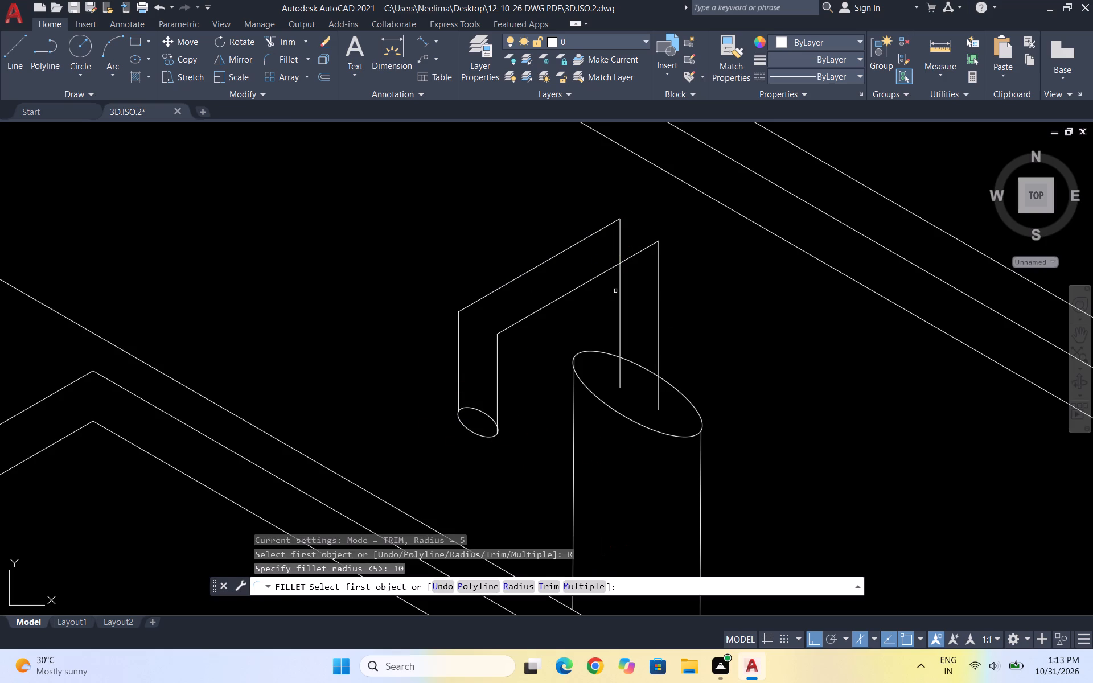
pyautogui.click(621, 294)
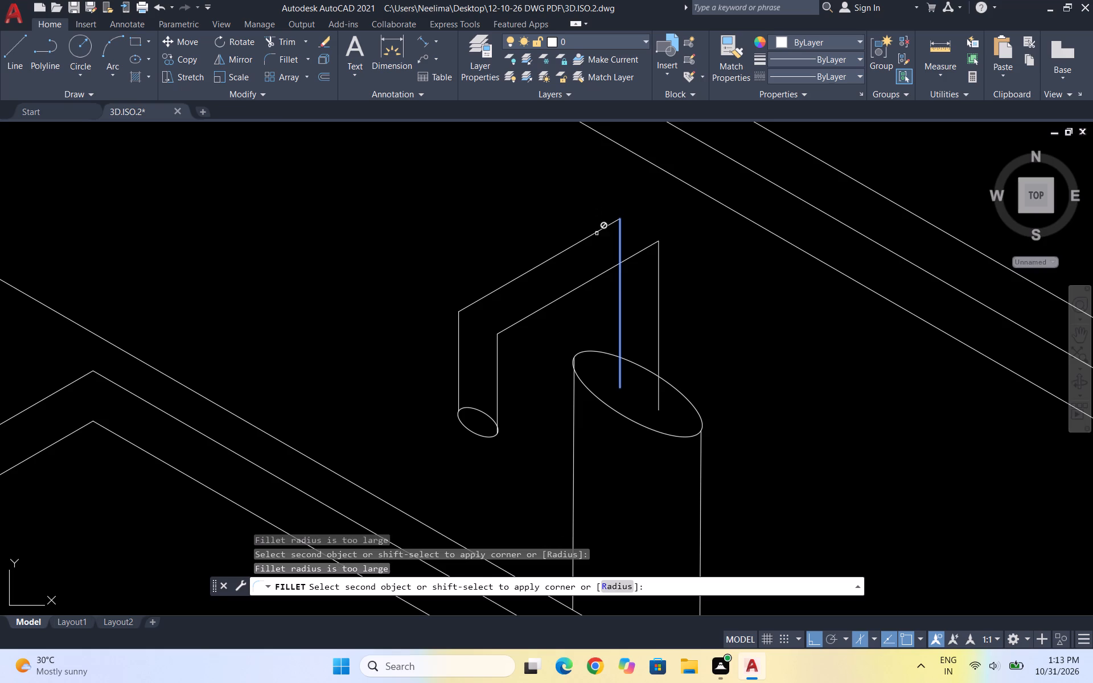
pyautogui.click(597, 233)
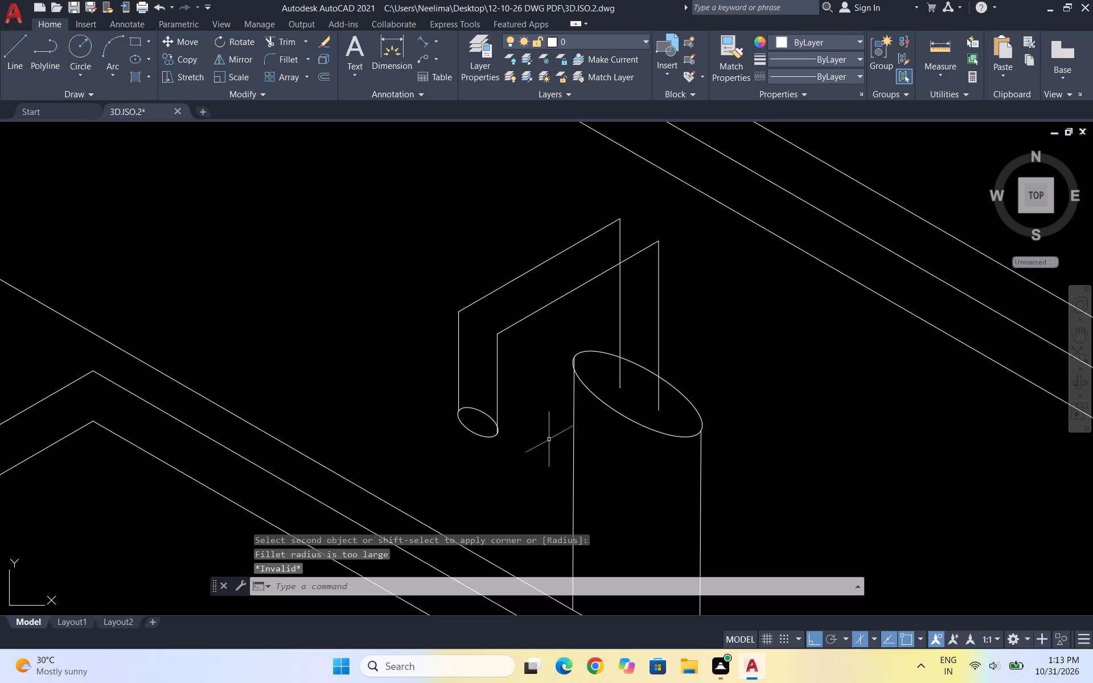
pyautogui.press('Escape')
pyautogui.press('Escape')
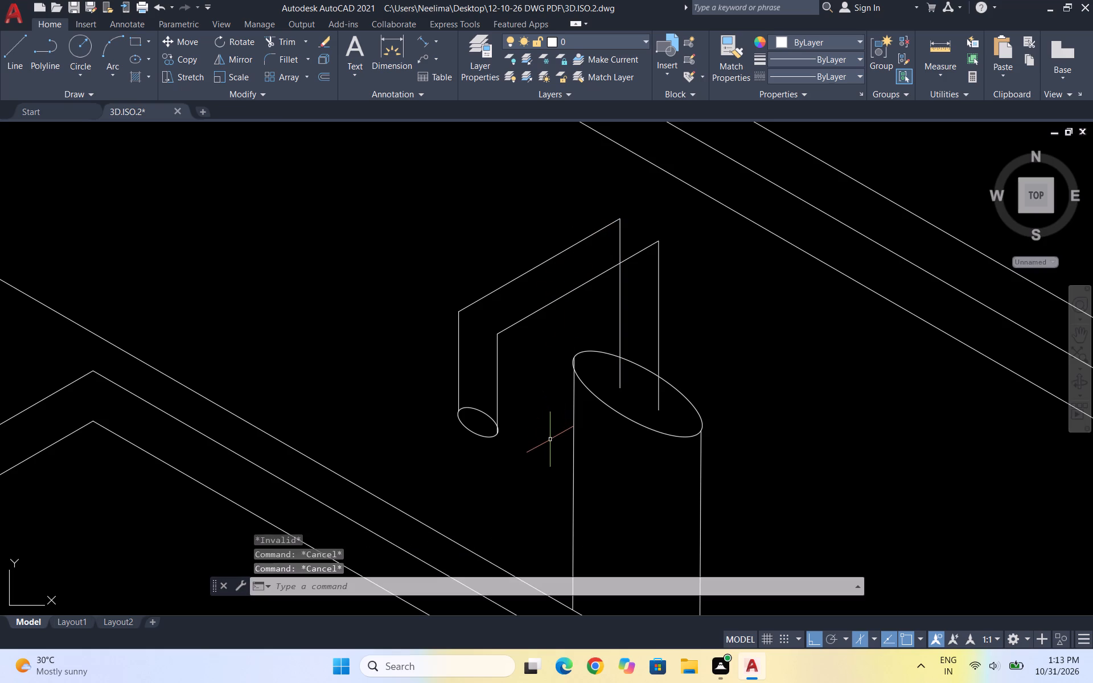
# Fillet the corner between the left-hand slanted line and its tall vertical line with radius 2.
pyautogui.press('f')
pyautogui.press('Return')
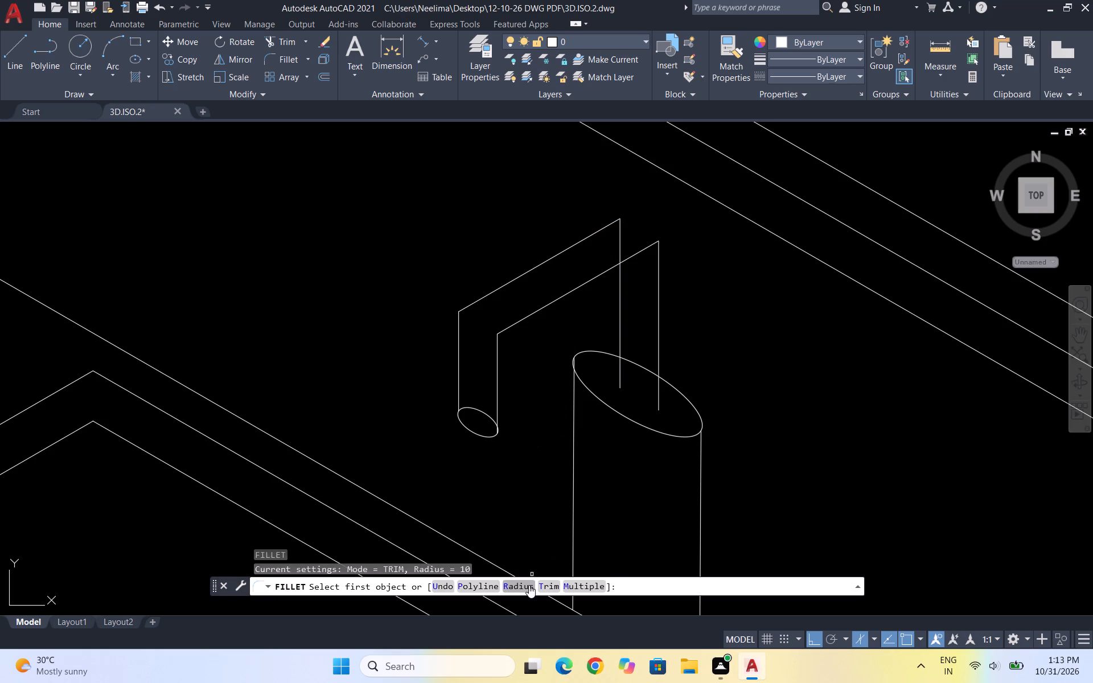
pyautogui.click(529, 583)
pyautogui.press('2')
pyautogui.press('Return')
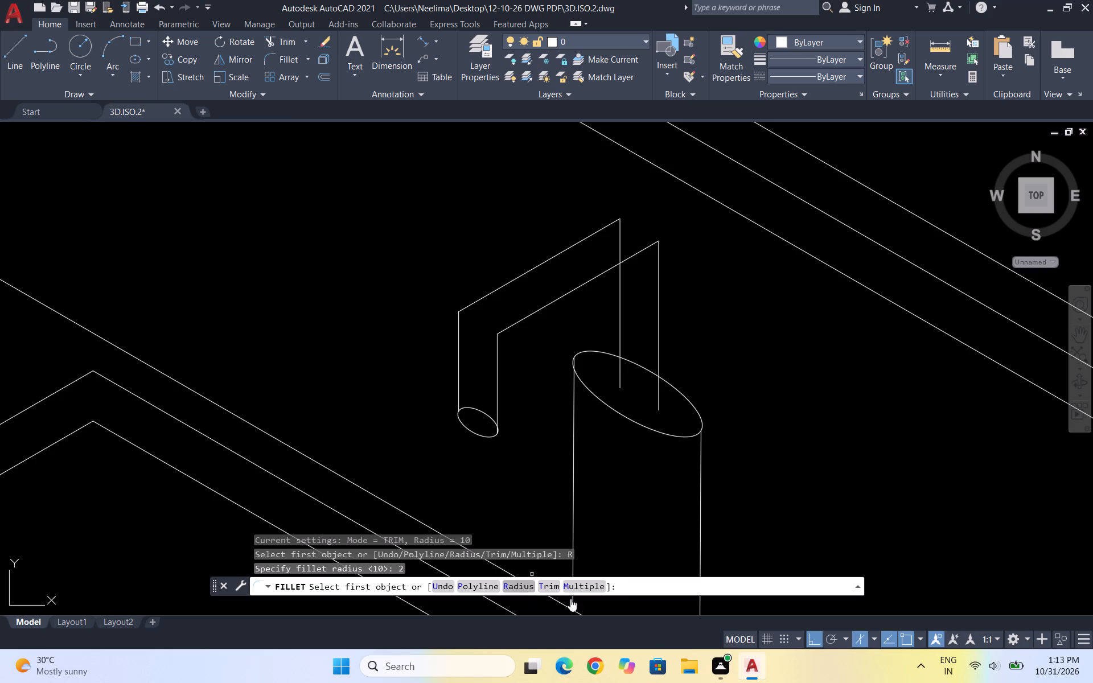
pyautogui.click(594, 231)
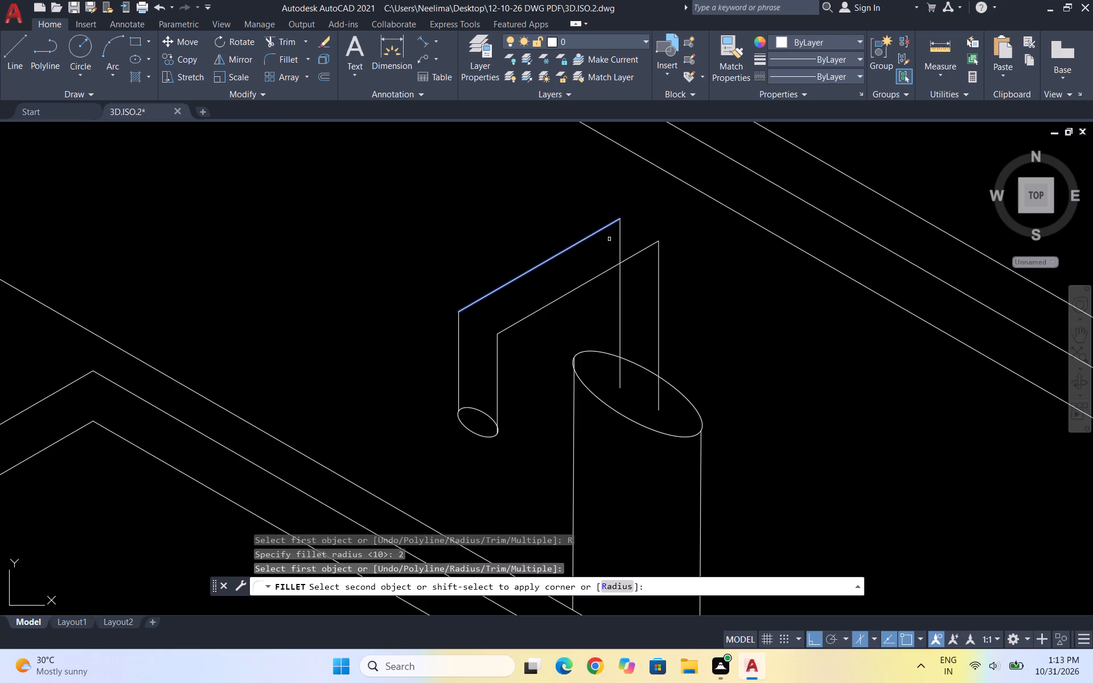
pyautogui.click(621, 246)
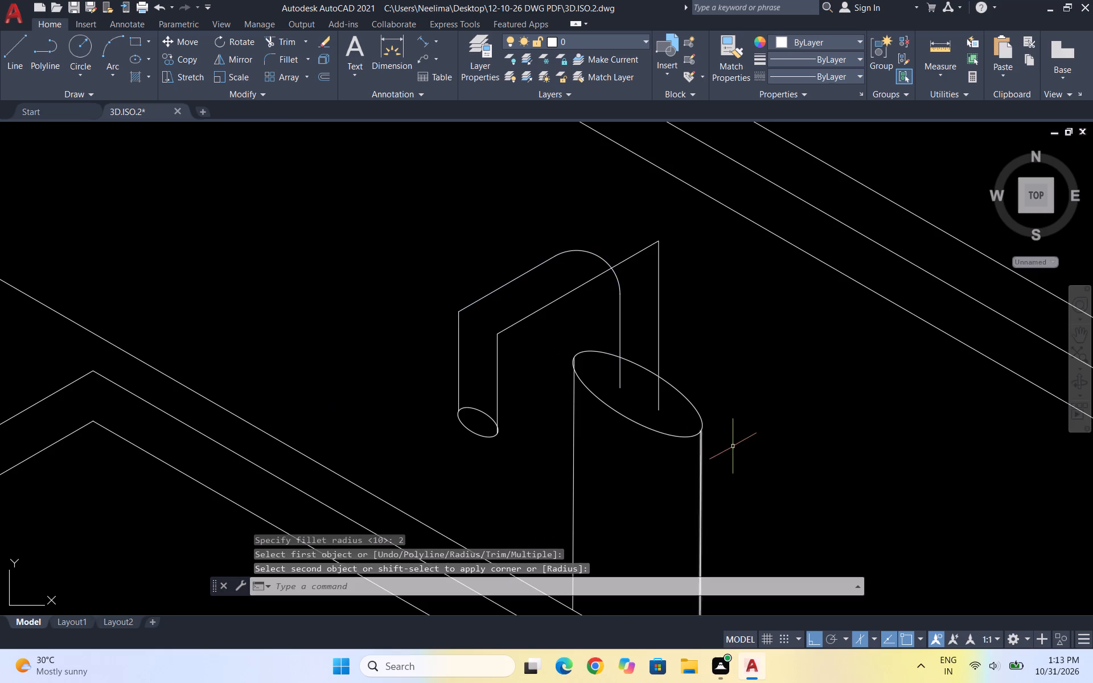
# Fillet the corner between the right-hand slanted line and its tall vertical line with radius 2.
pyautogui.press('f')
pyautogui.press('Return')
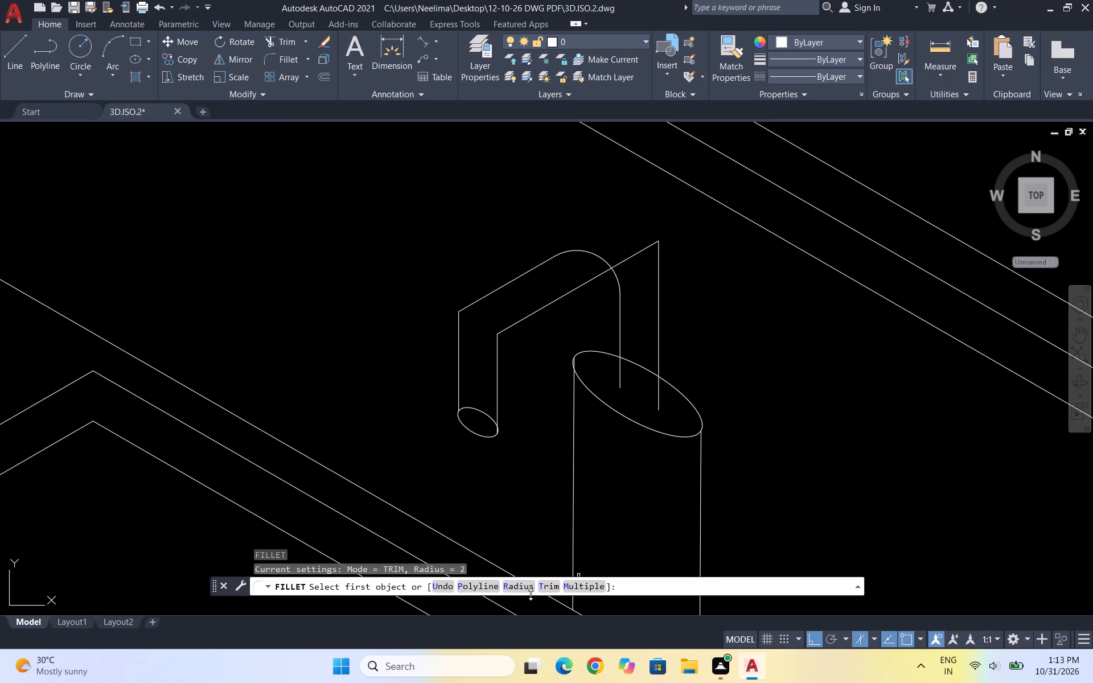
pyautogui.click(528, 589)
pyautogui.press('2')
pyautogui.press('Return')
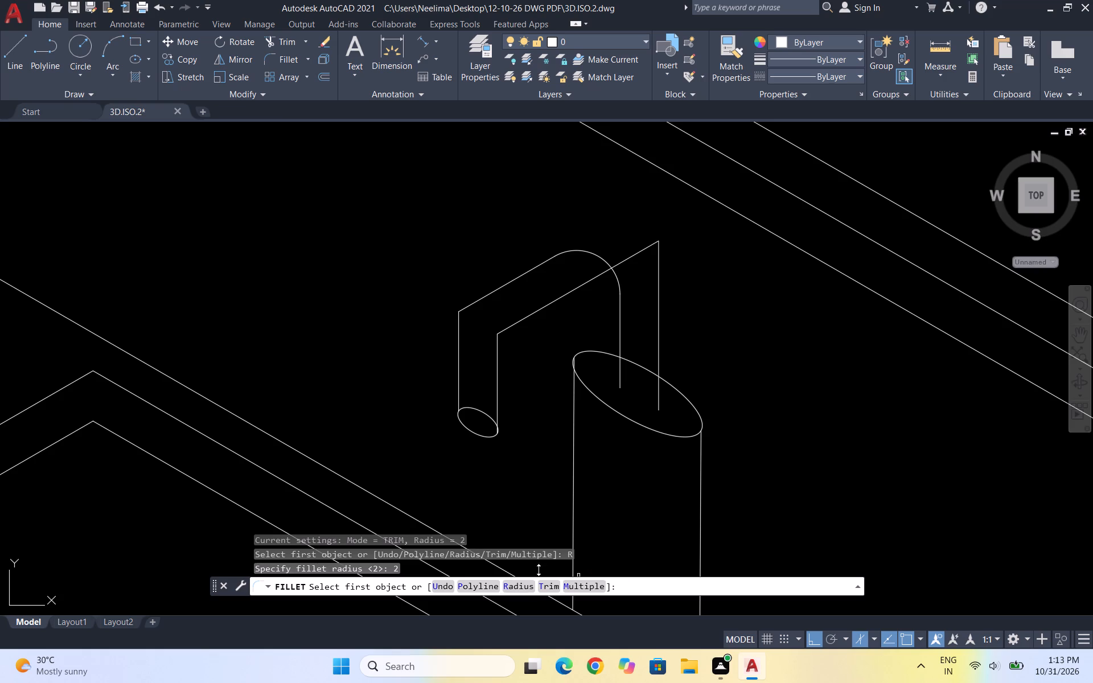
pyautogui.click(640, 249)
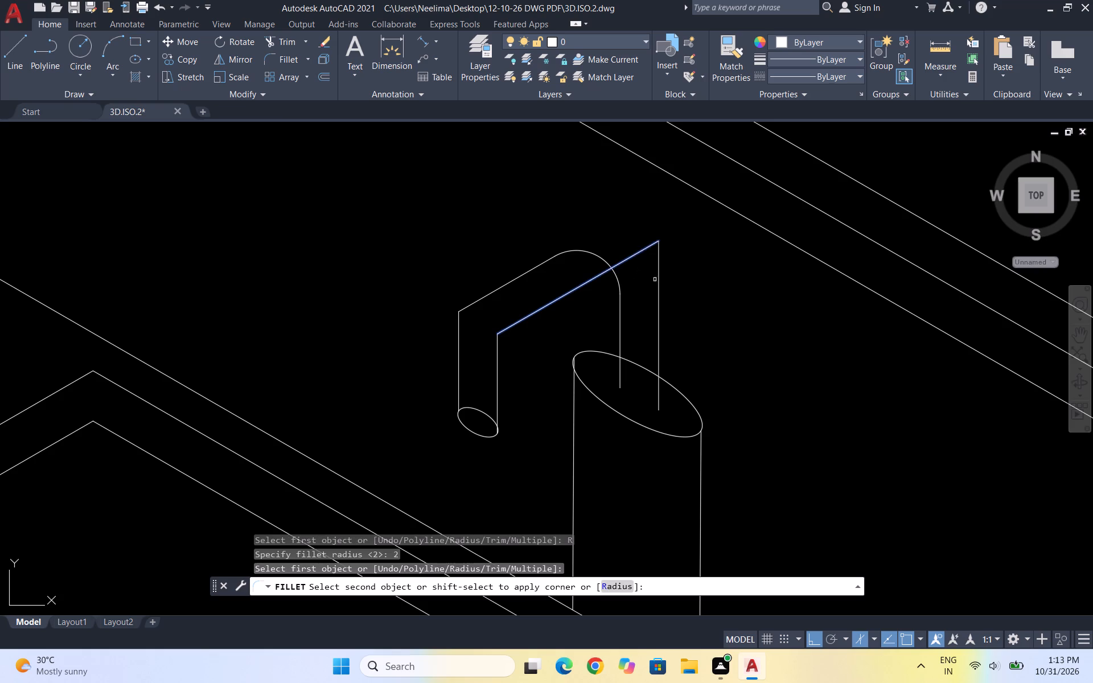
pyautogui.click(660, 367)
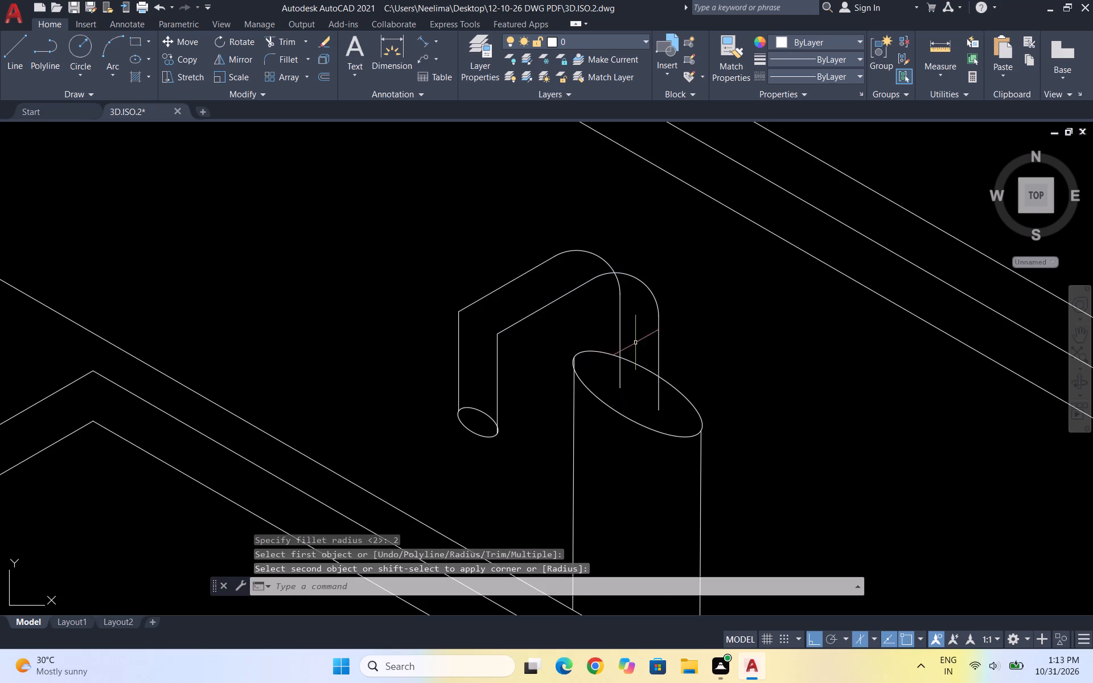
# Examine the rounded spout against the cylinder and the double-outlined sink rectangle.
pyautogui.scroll(-2, 654, 336)
pyautogui.scroll(-1, 614, 396)
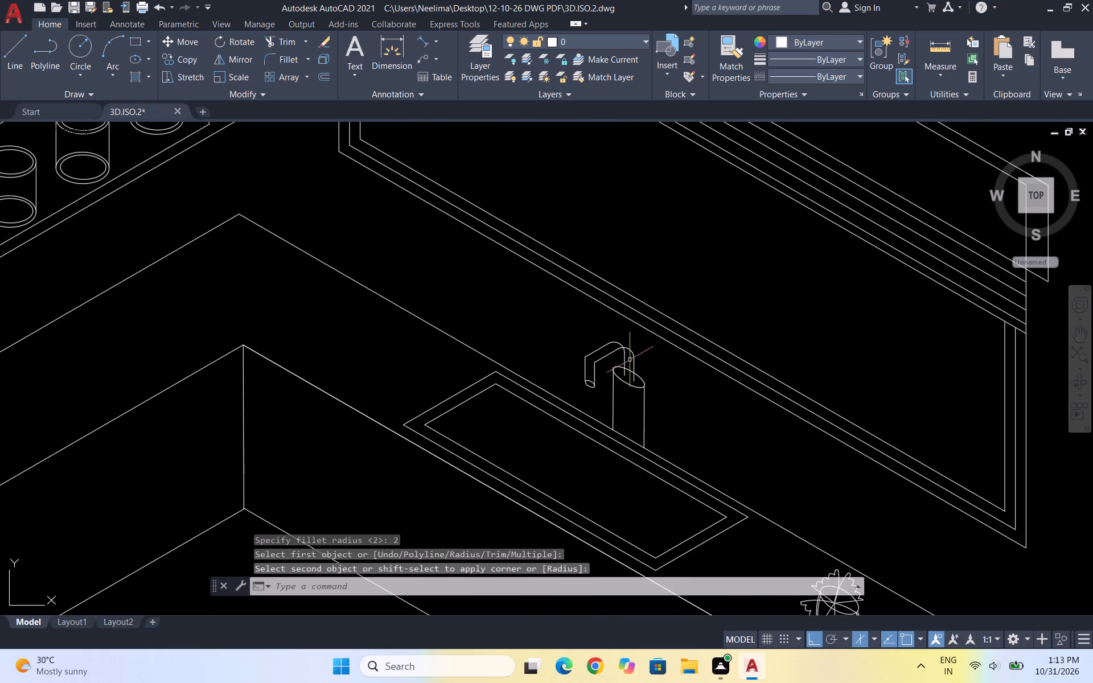
pyautogui.scroll(4, 624, 354)
pyautogui.scroll(-1, 643, 303)
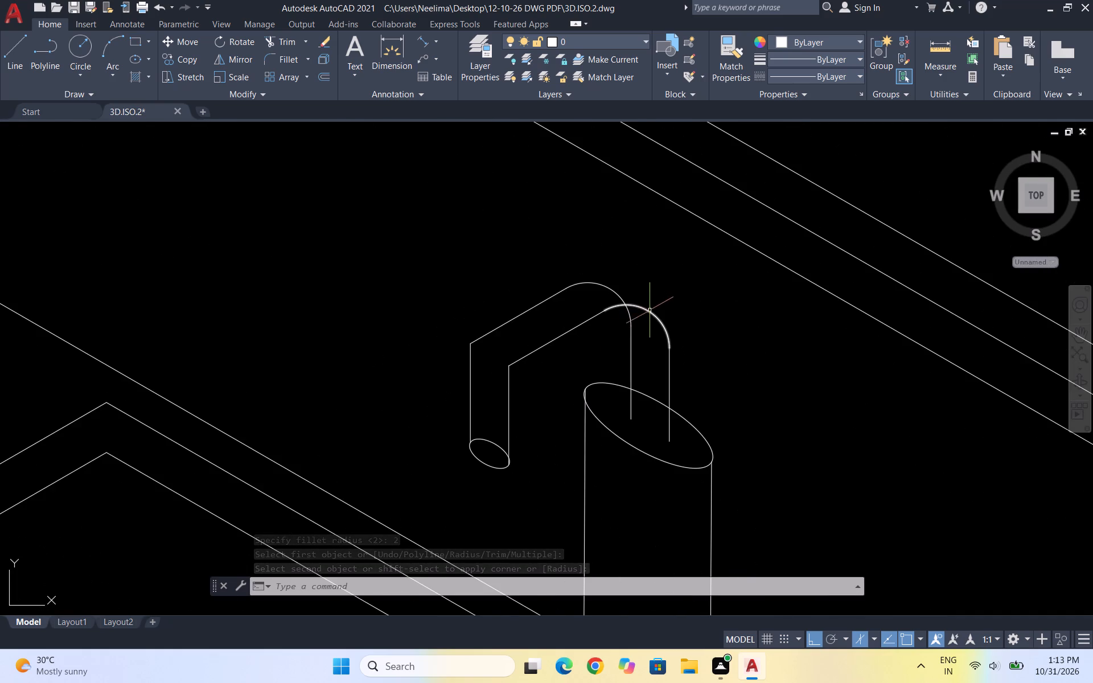
pyautogui.scroll(3, 634, 308)
pyautogui.scroll(-3, 646, 298)
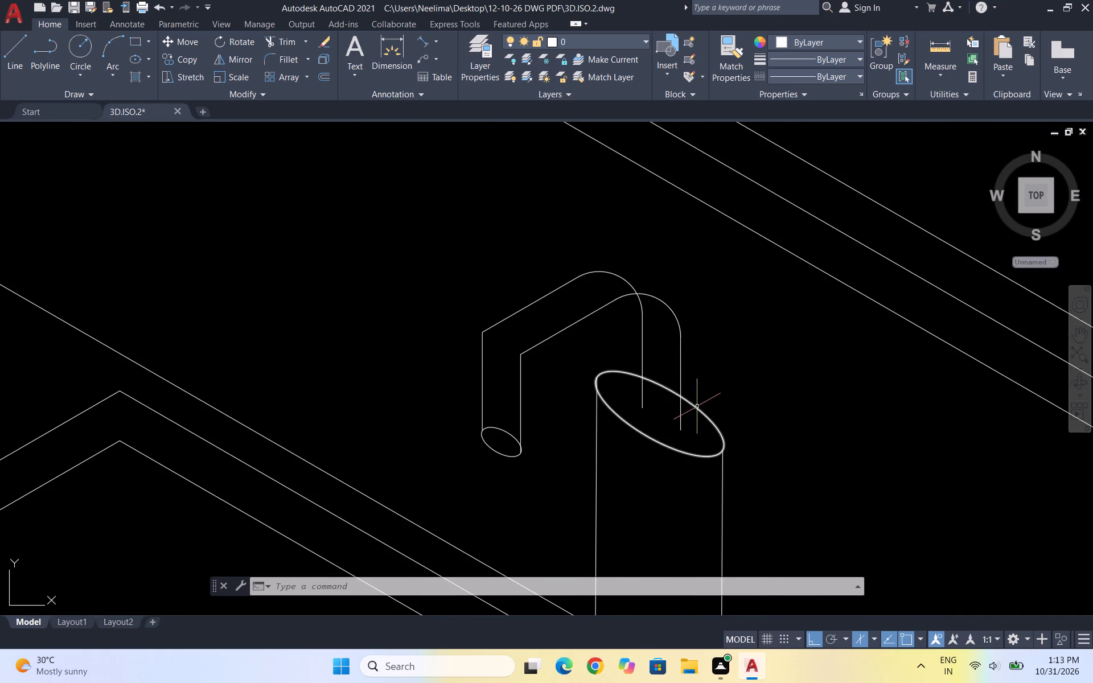
pyautogui.scroll(1, 688, 419)
pyautogui.press('Escape')
pyautogui.scroll(-2, 562, 345)
pyautogui.scroll(-1, 610, 344)
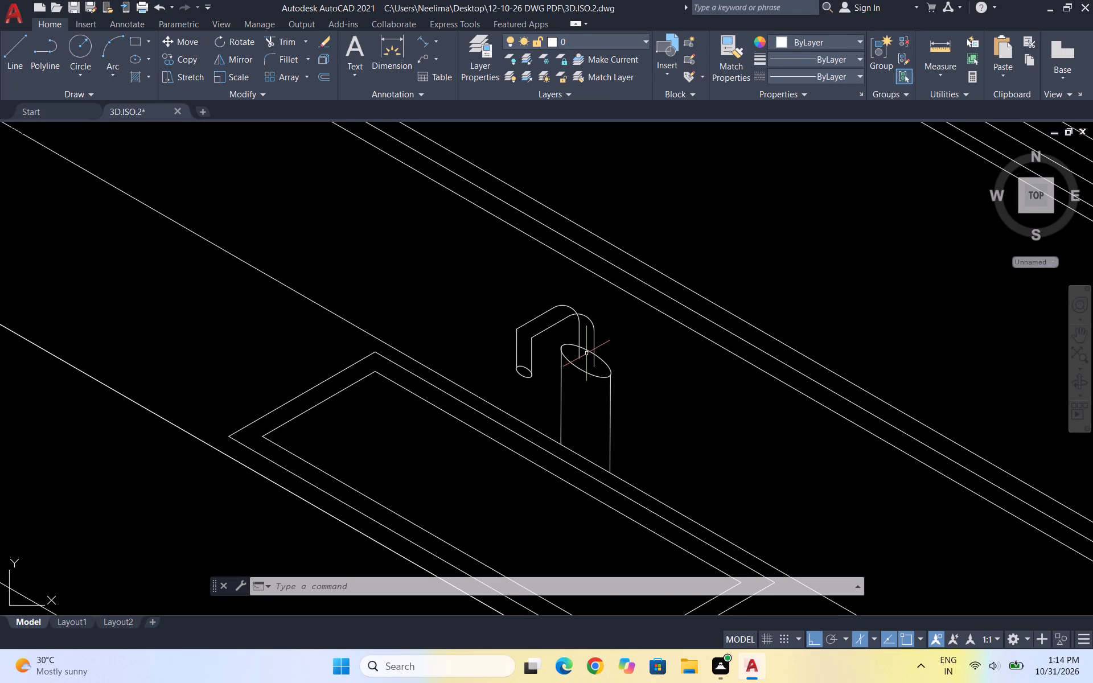
pyautogui.press('Escape')
# Move the entire rounded spout with its end ellipse about 1 unit at 210° on the cylinder's top ellipse.
pyautogui.scroll(1, 595, 341)
pyautogui.press('Escape')
pyautogui.press('Escape')
pyautogui.scroll(2, 569, 365)
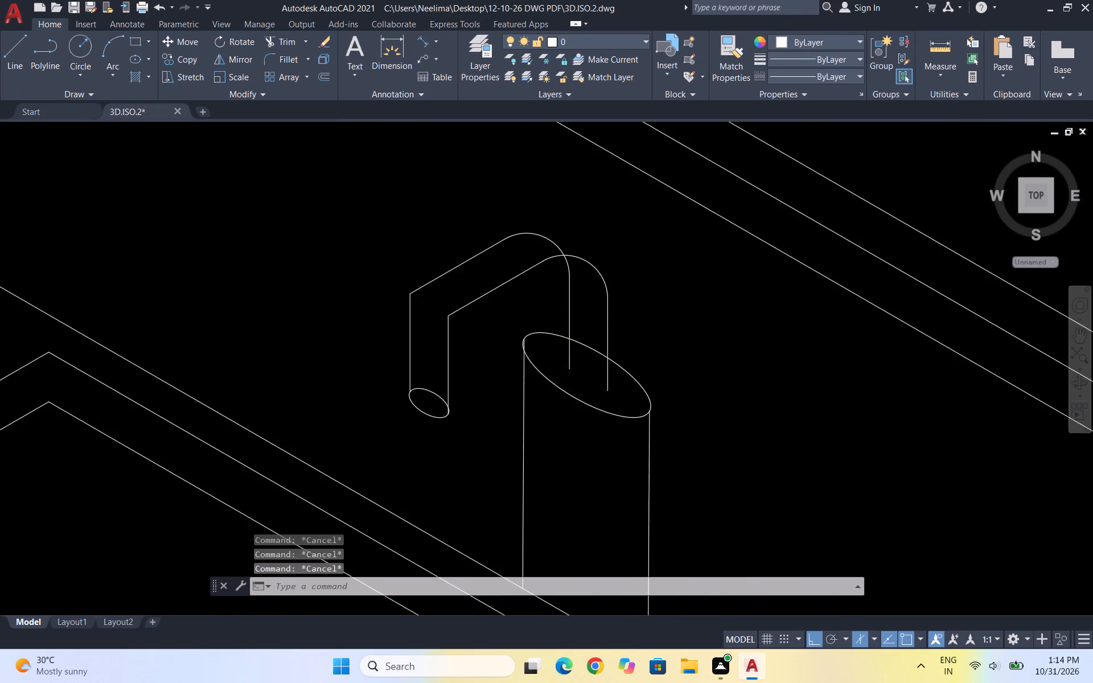
pyautogui.moveTo(640, 381); pyautogui.dragTo(606, 373)
pyautogui.click(566, 360)
pyautogui.moveTo(607, 192); pyautogui.dragTo(563, 183)
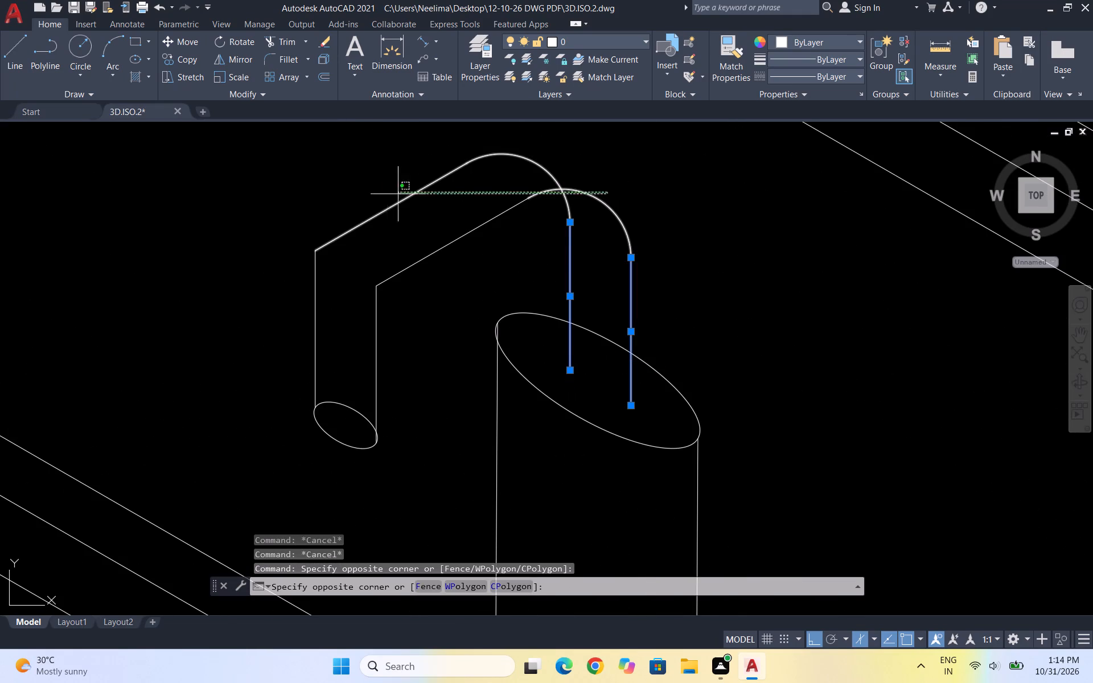
pyautogui.click(357, 188)
pyautogui.moveTo(425, 294); pyautogui.dragTo(340, 279)
pyautogui.click(283, 282)
pyautogui.moveTo(401, 455); pyautogui.dragTo(295, 390)
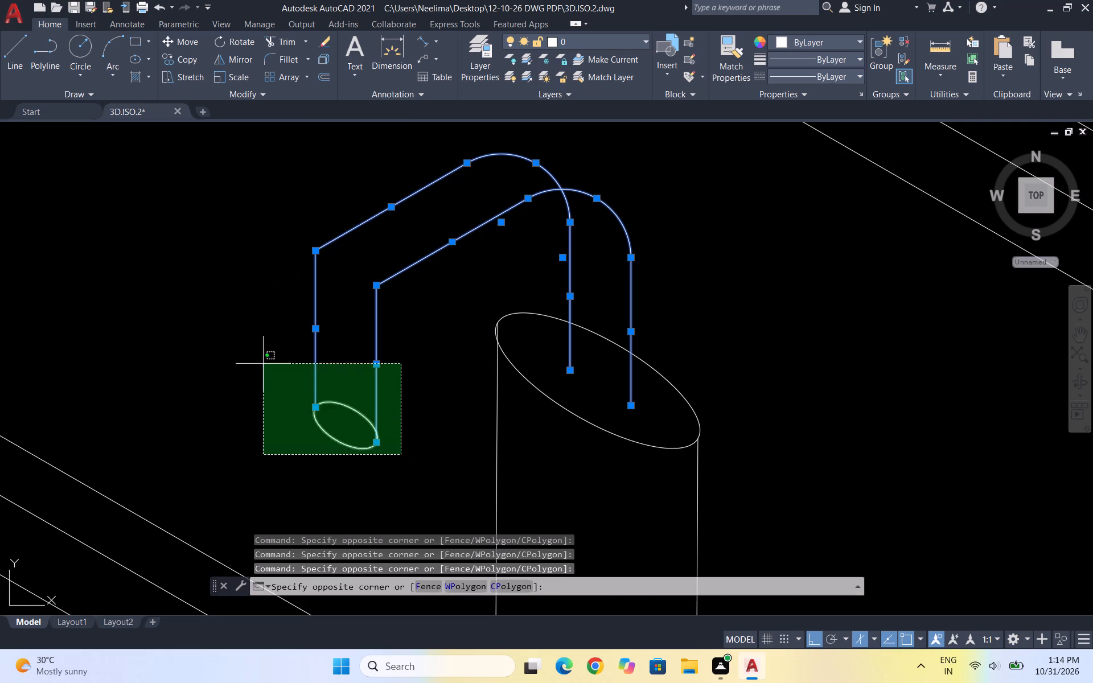
pyautogui.moveTo(261, 360); pyautogui.dragTo(273, 361)
pyautogui.scroll(-2, 381, 315)
pyautogui.press('m')
pyautogui.press('Return')
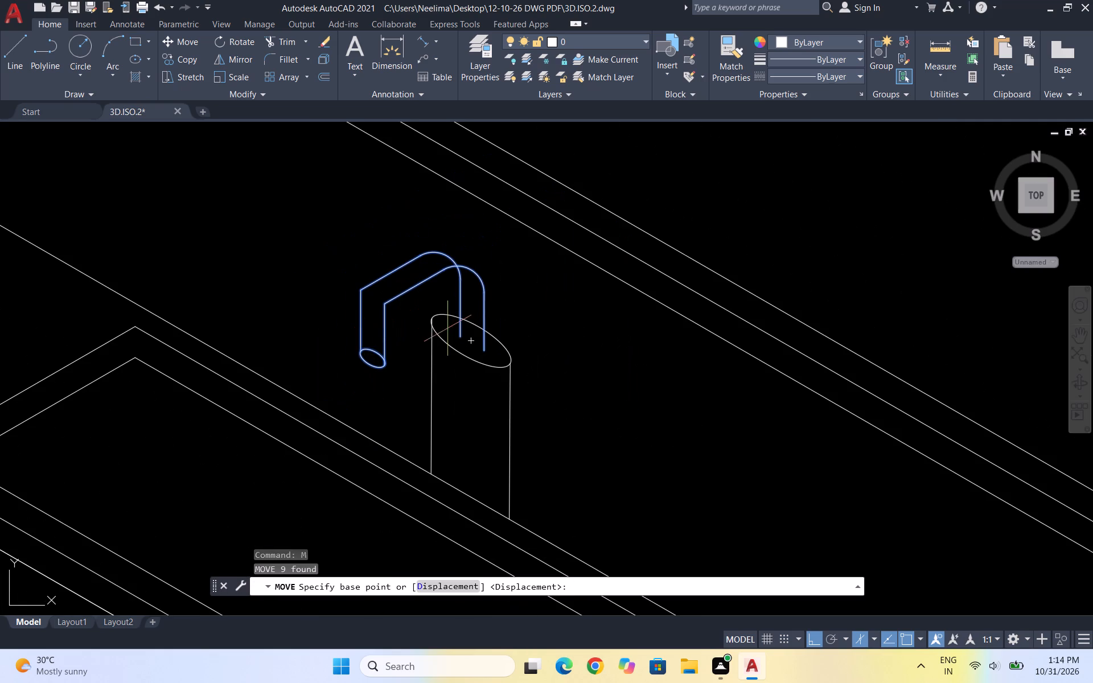
pyautogui.scroll(2, 467, 338)
pyautogui.click(502, 371)
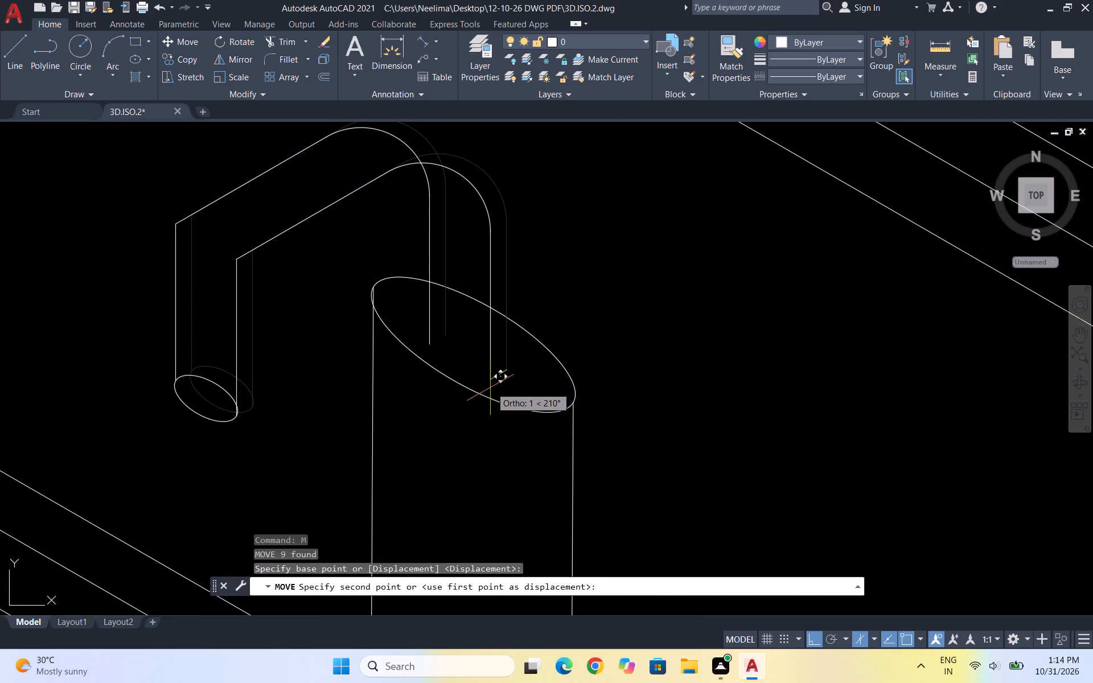
pyautogui.click(491, 388)
# Draw a narrow ellipse joining the lower ends of the spout's two tall vertical lines inside the cylinder's top.
pyautogui.scroll(-2, 538, 322)
pyautogui.scroll(-2, 475, 415)
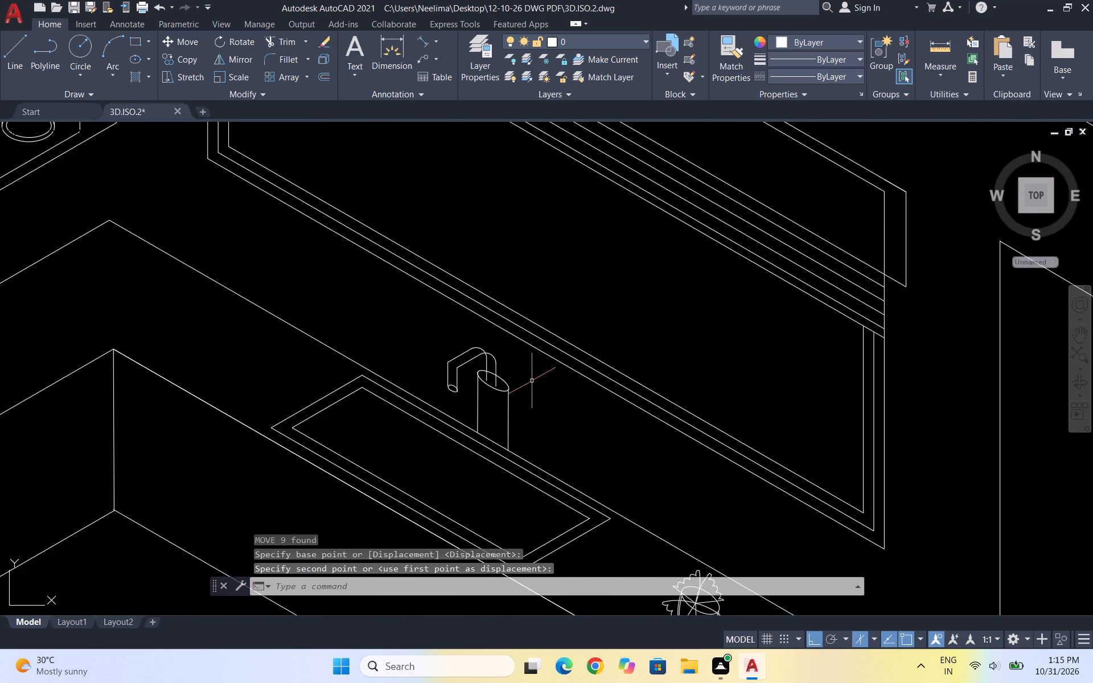
pyautogui.scroll(-2, 524, 384)
pyautogui.scroll(2, 516, 380)
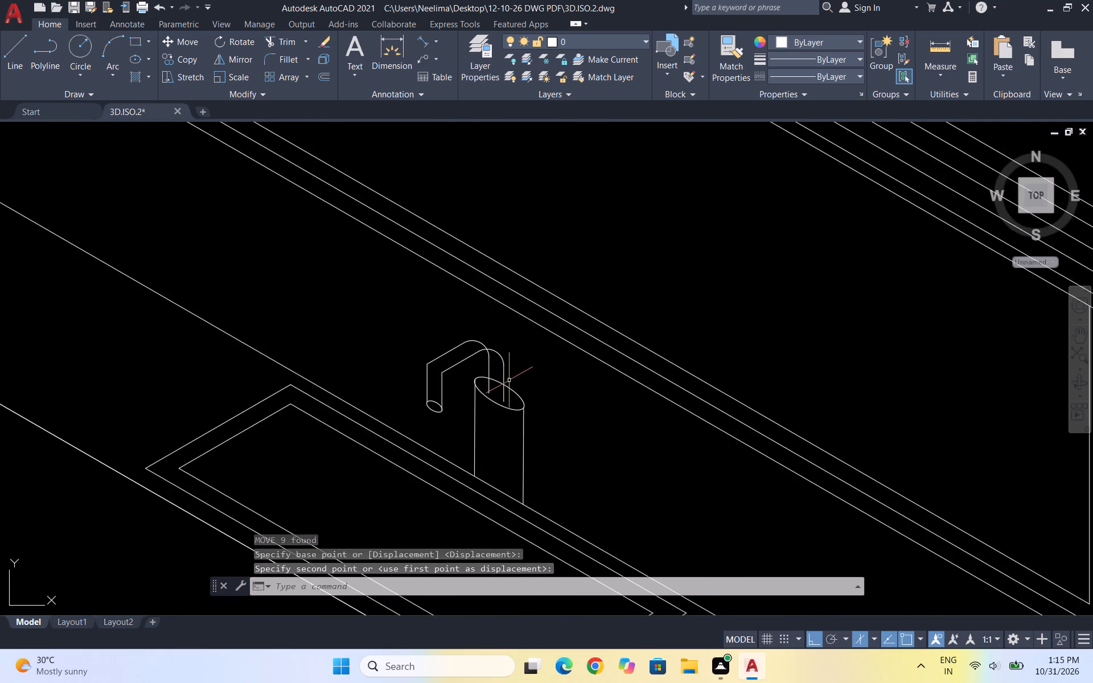
pyautogui.scroll(4, 509, 380)
pyautogui.press('Escape')
pyautogui.write("EL'")
pyautogui.press('BackSpace')
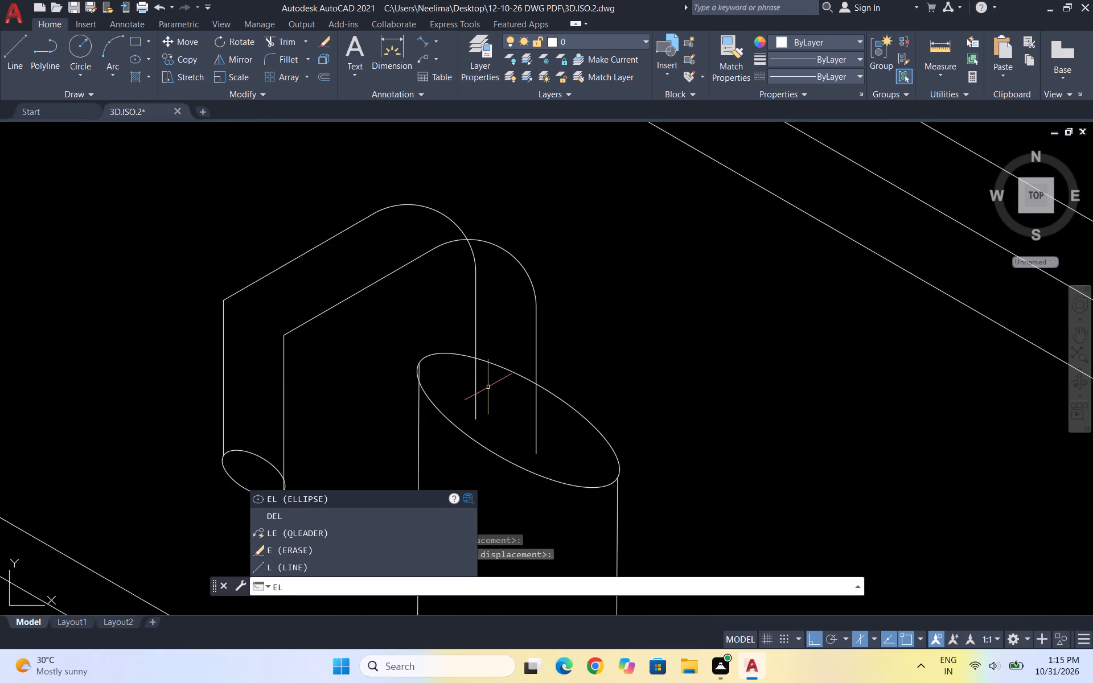
pyautogui.press('Return')
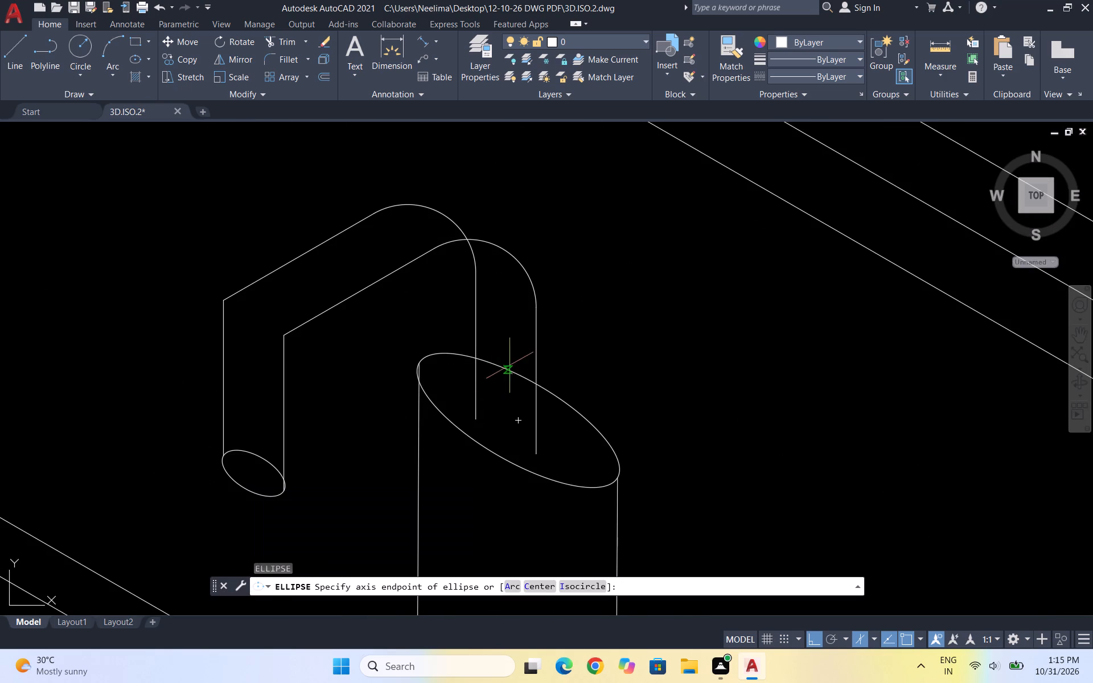
pyautogui.scroll(2, 491, 411)
pyautogui.click(448, 435)
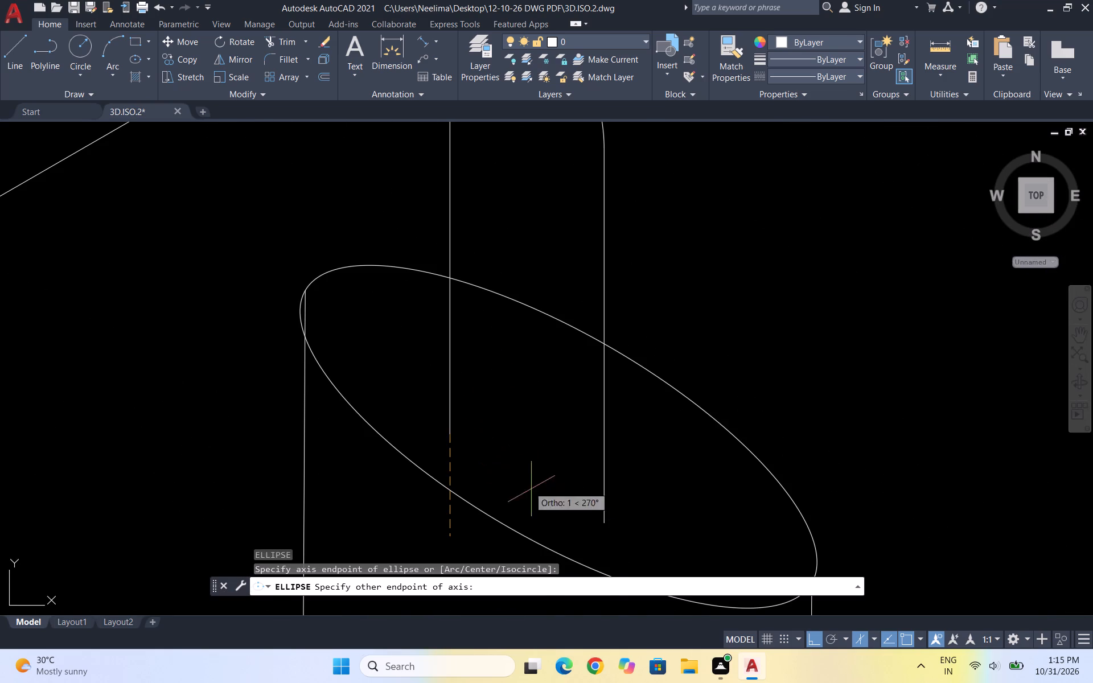
pyautogui.click(605, 525)
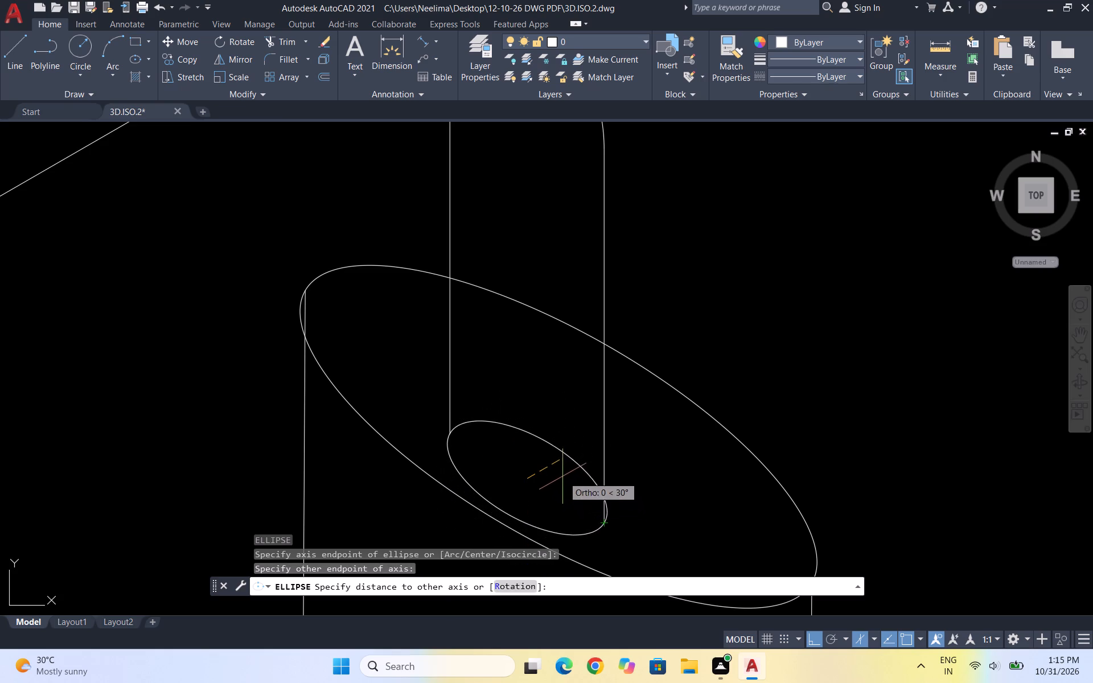
pyautogui.click(553, 463)
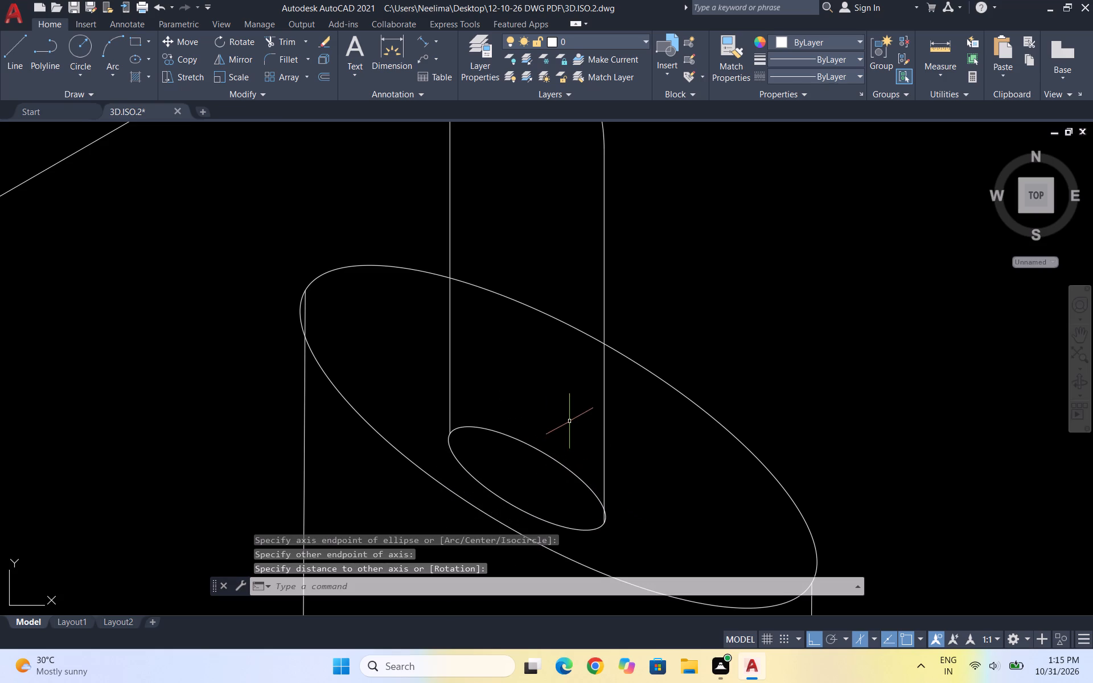
pyautogui.scroll(-3, 474, 314)
pyautogui.press('Escape')
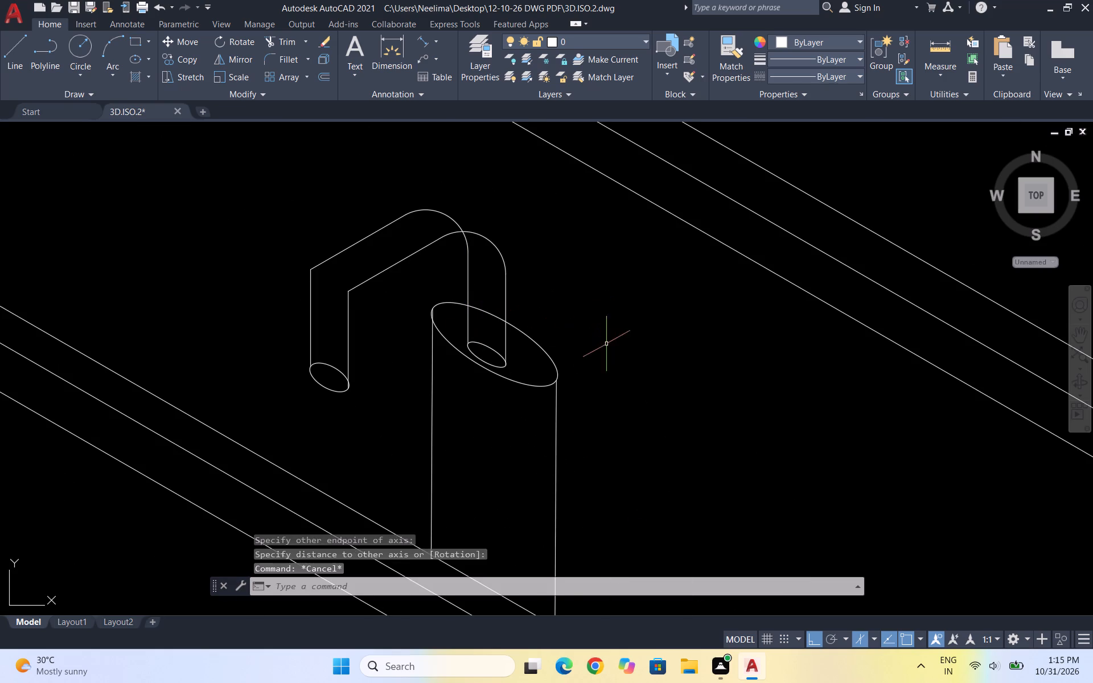
pyautogui.press('Escape')
pyautogui.press('Escape')
# Fillet the corner between the right-hand spout outline's slanted line and its short vertical line at the outlet with radius 2.
pyautogui.scroll(-2, 527, 286)
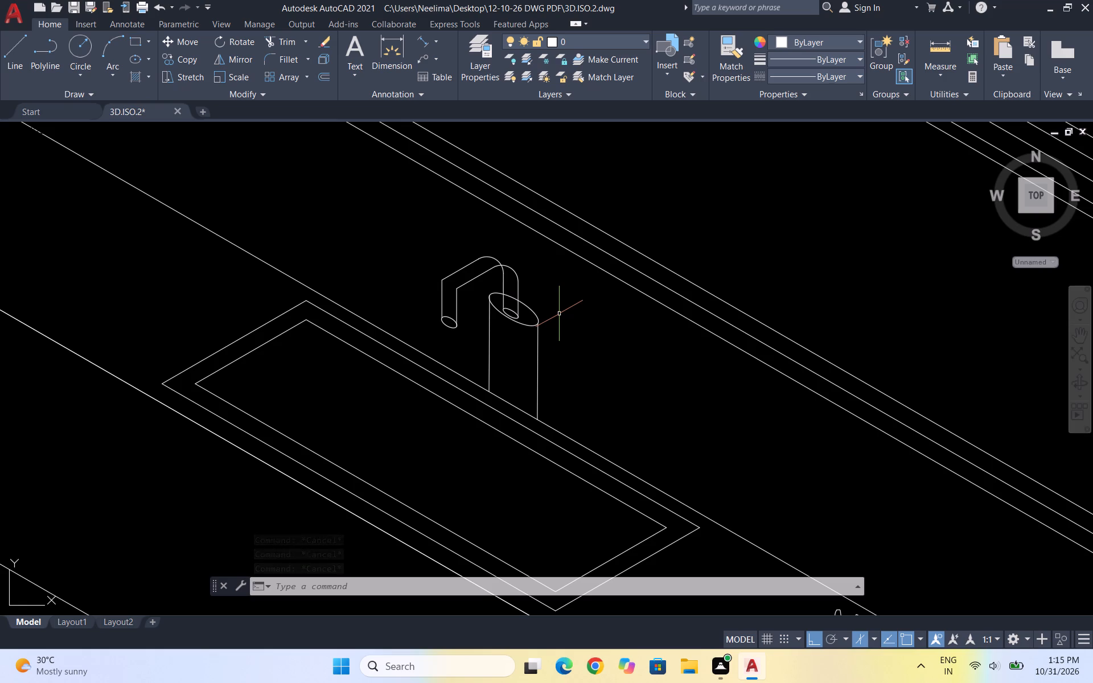
pyautogui.press('Escape')
pyautogui.press('Escape')
pyautogui.press('f')
pyautogui.press('Return')
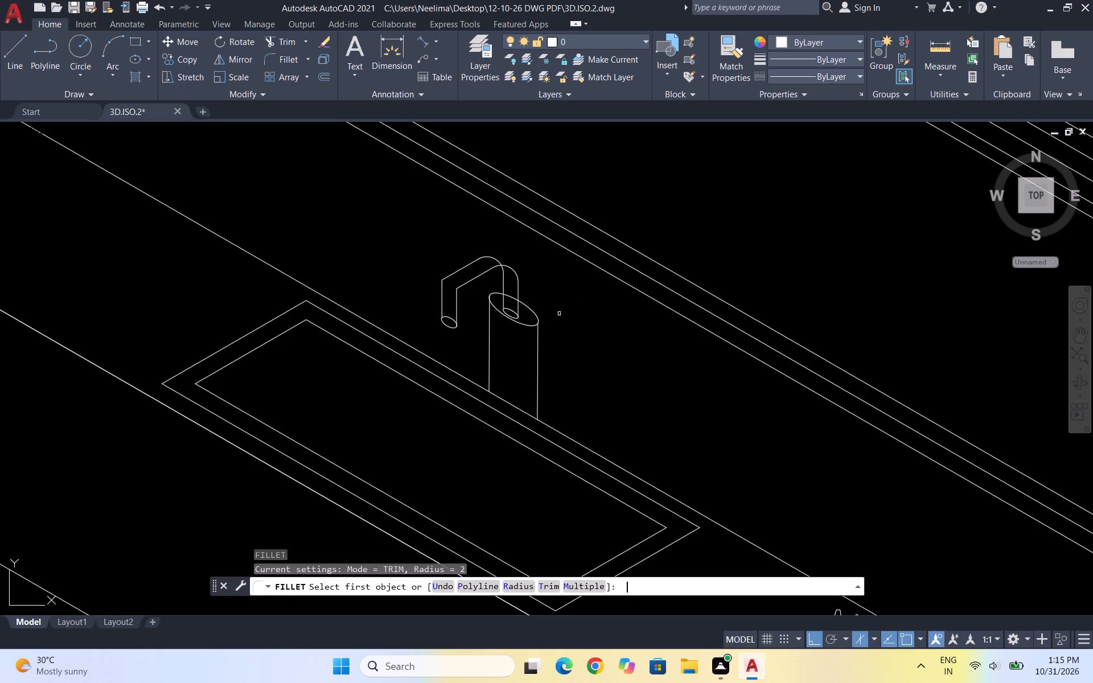
pyautogui.click(517, 590)
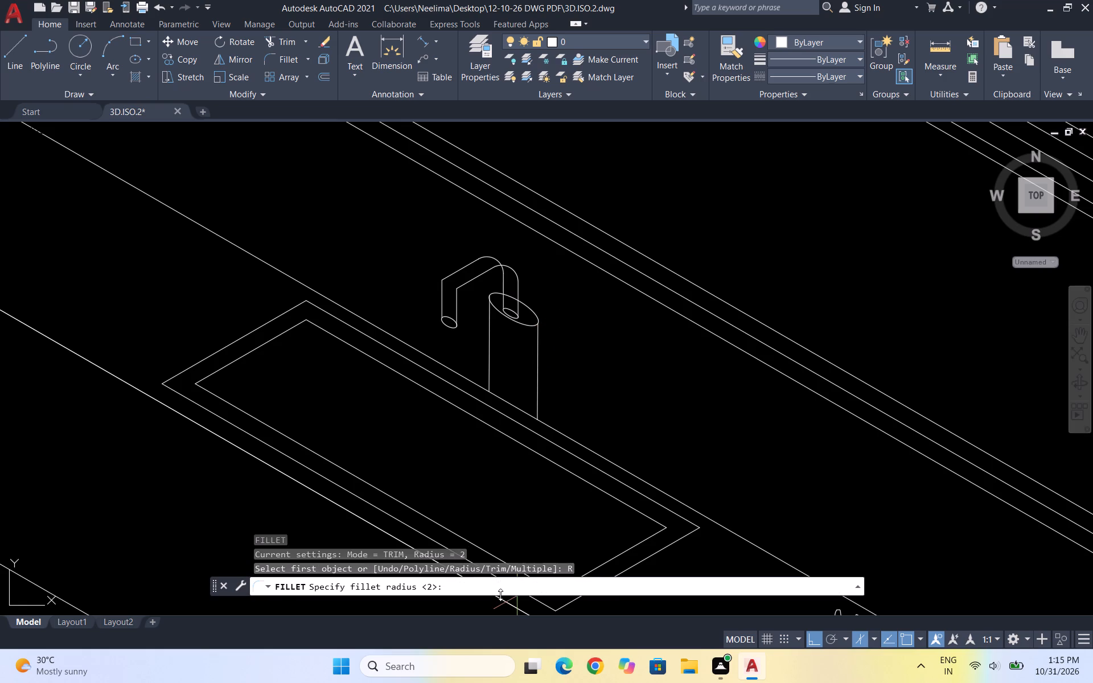
pyautogui.press('2')
pyautogui.press('Return')
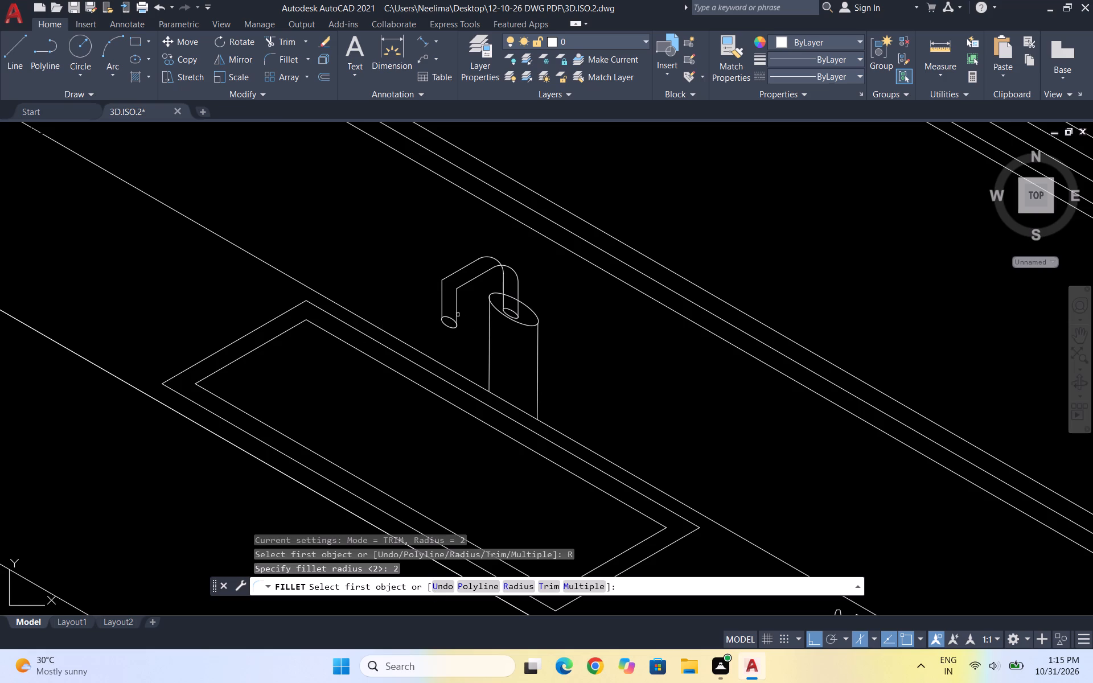
pyautogui.click(455, 303)
pyautogui.click(469, 282)
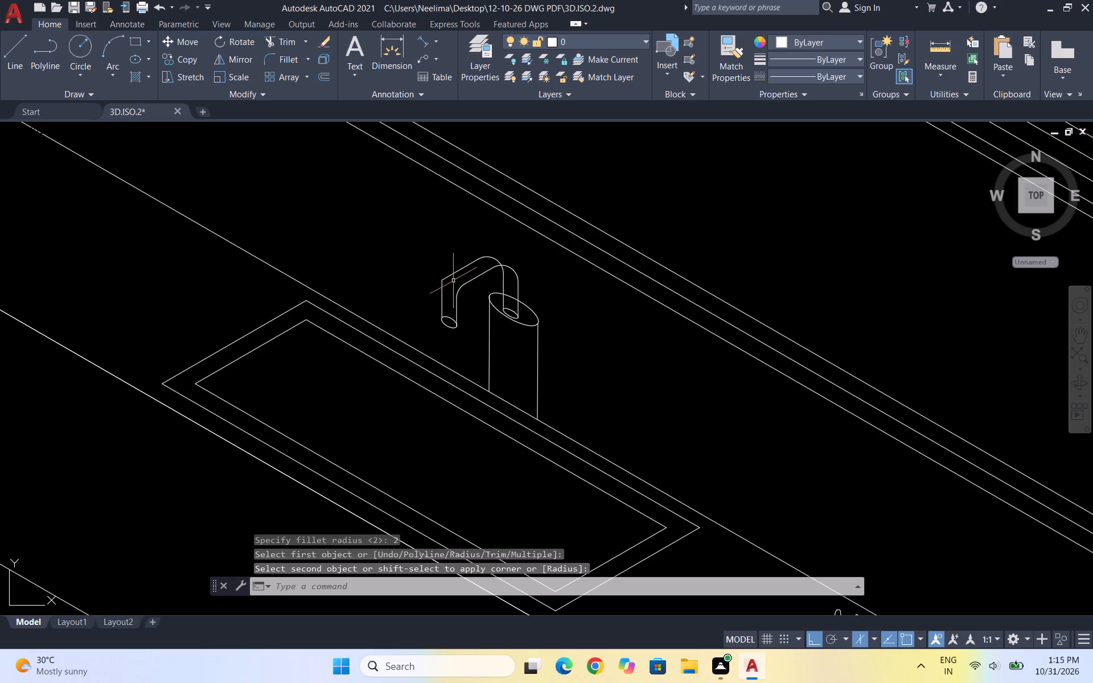
# Fillet the matching outlet-side corner of the left-hand spout outline with radius 2.
pyautogui.press('space')
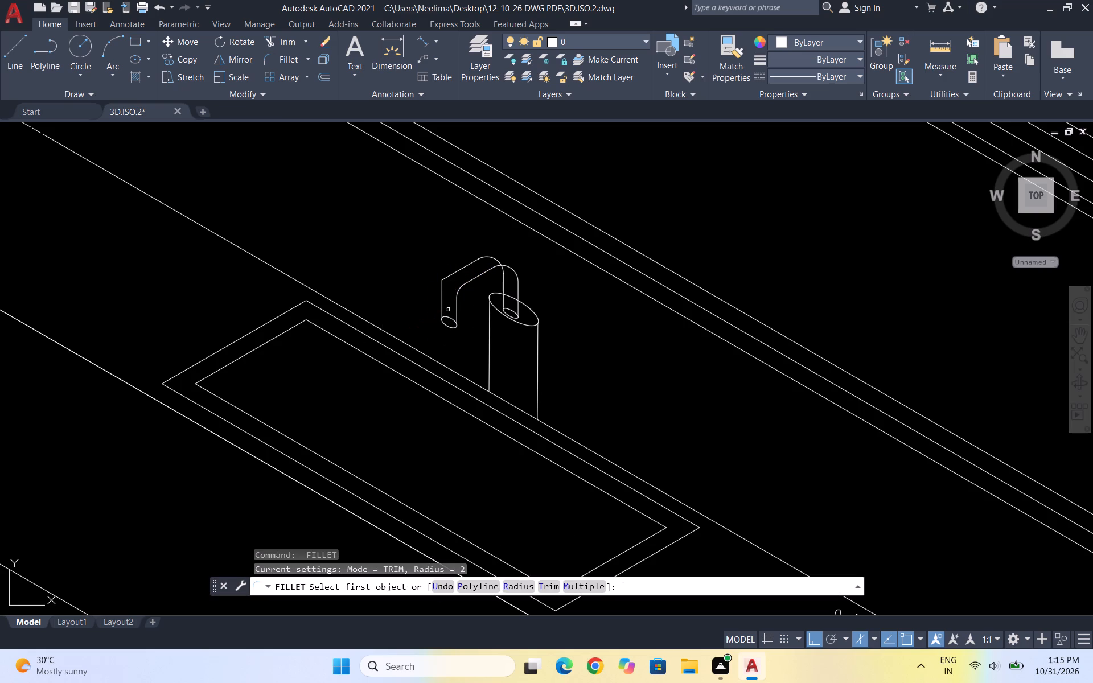
pyautogui.click(443, 301)
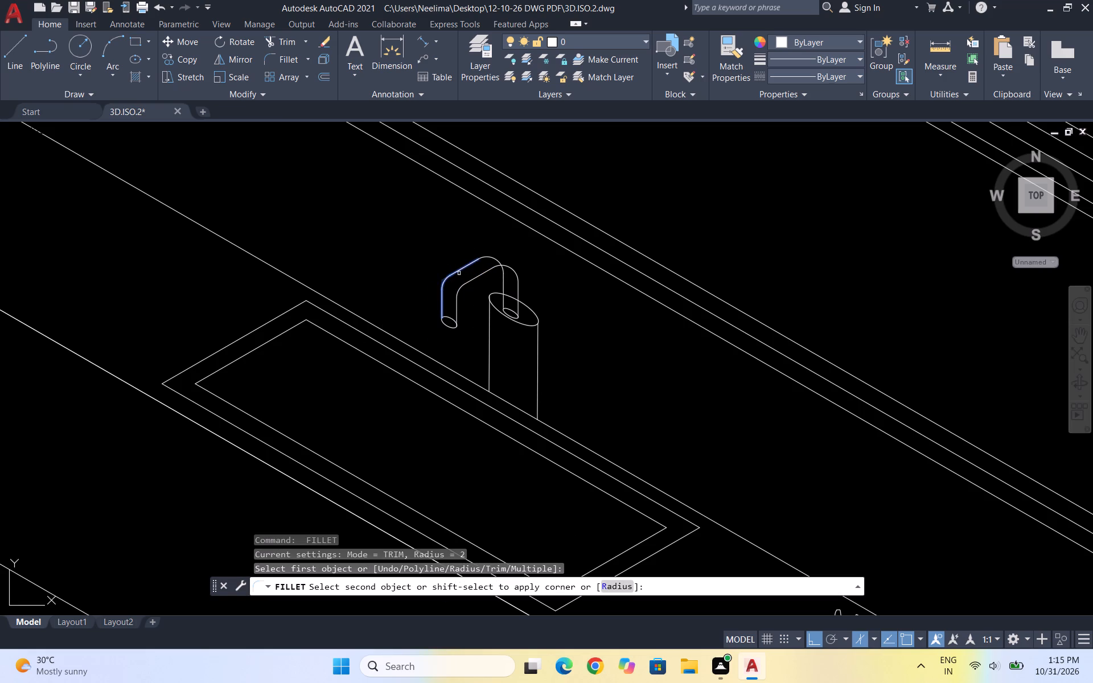
pyautogui.click(459, 271)
pyautogui.press('Escape')
pyautogui.press('Escape')
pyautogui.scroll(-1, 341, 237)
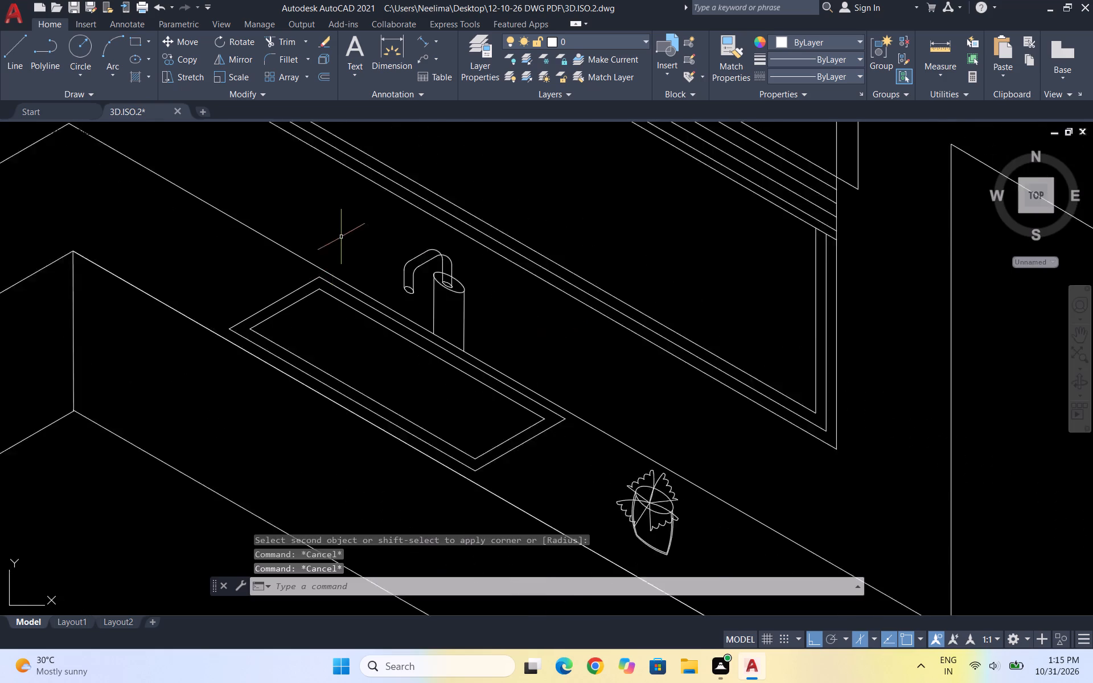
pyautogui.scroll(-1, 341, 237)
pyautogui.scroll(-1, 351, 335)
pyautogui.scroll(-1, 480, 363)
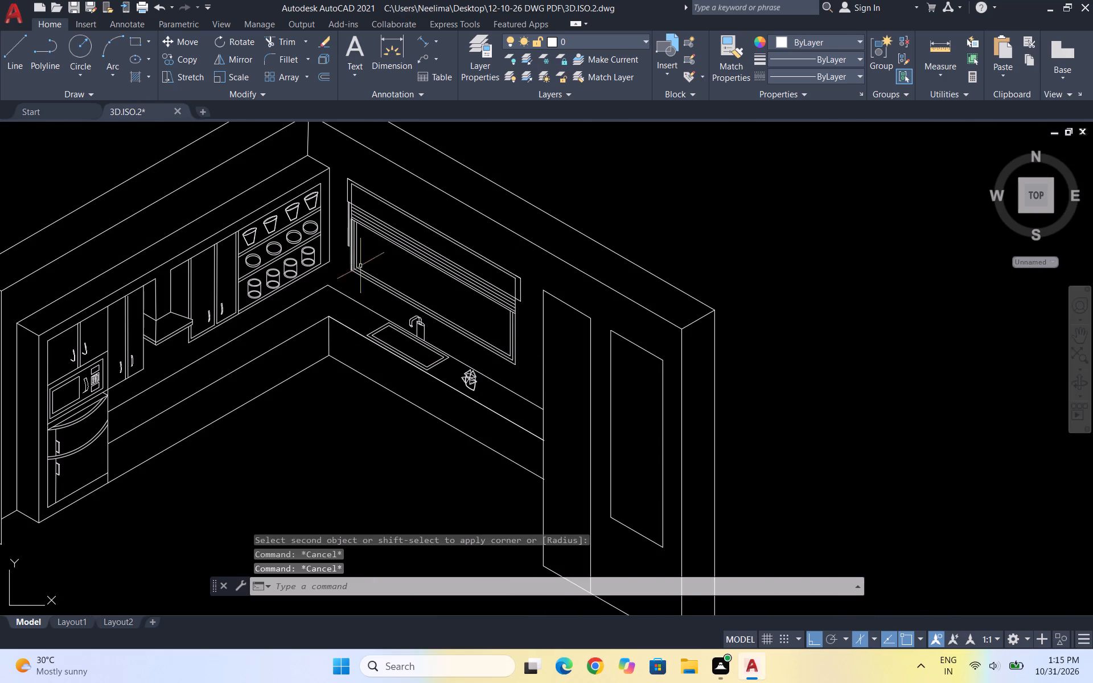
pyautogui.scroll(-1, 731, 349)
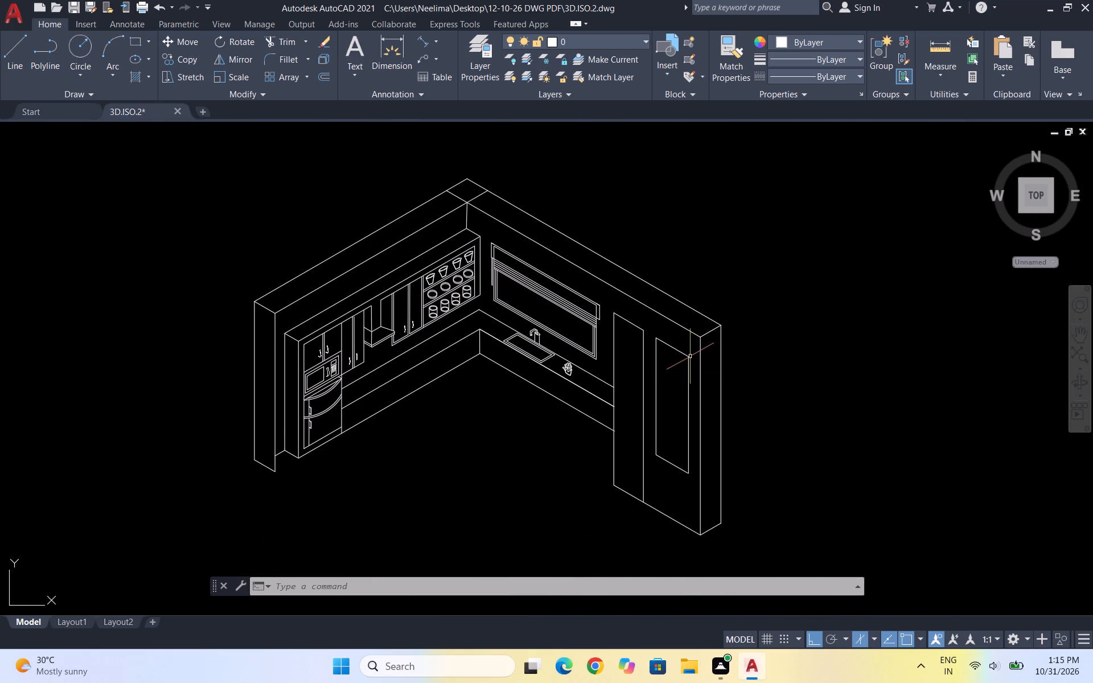
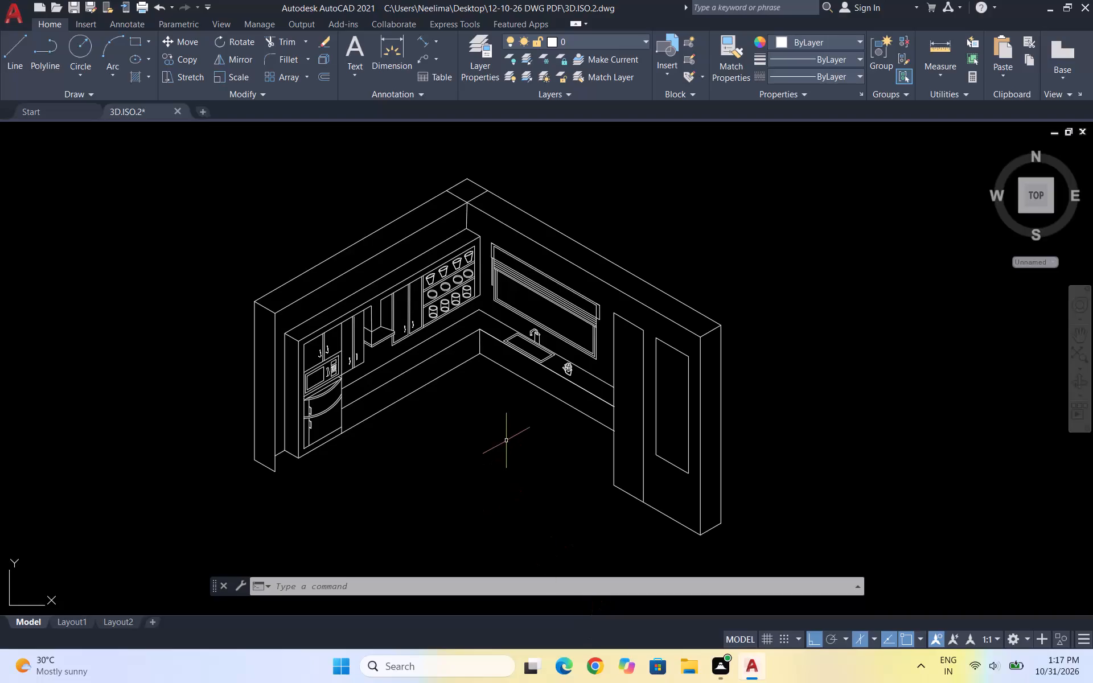
# Draw a vertical line from the back corner of the sink's inner outline down to just past its front inner edge.
pyautogui.press('Escape')
pyautogui.press('Escape')
pyautogui.scroll(5, 520, 334)
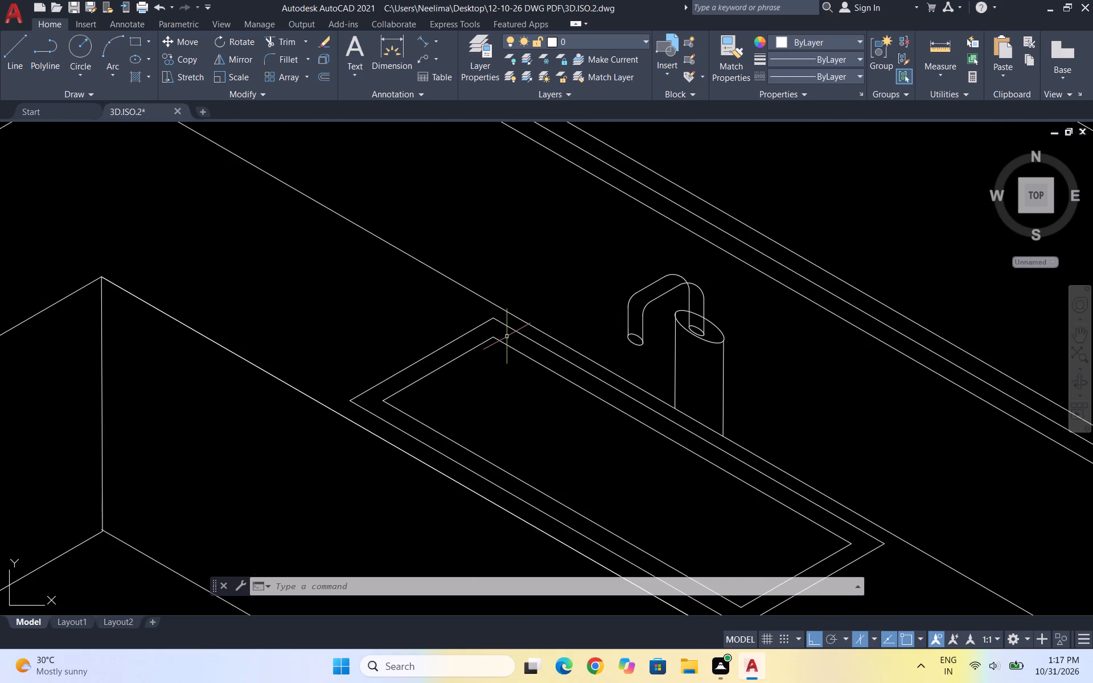
pyautogui.press('Escape')
pyautogui.press('Escape')
pyautogui.press('Escape')
pyautogui.press('l')
pyautogui.press('Return')
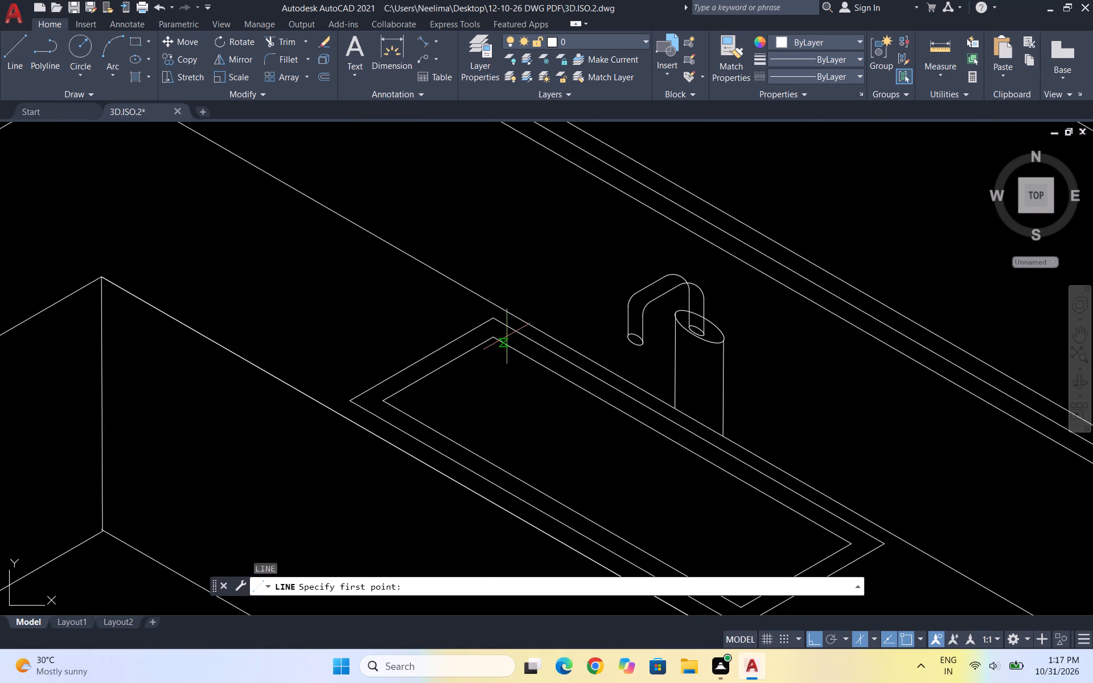
pyautogui.press('Escape')
pyautogui.press('Escape')
pyautogui.press('l')
pyautogui.press('Return')
pyautogui.moveTo(496, 338); pyautogui.dragTo(500, 355)
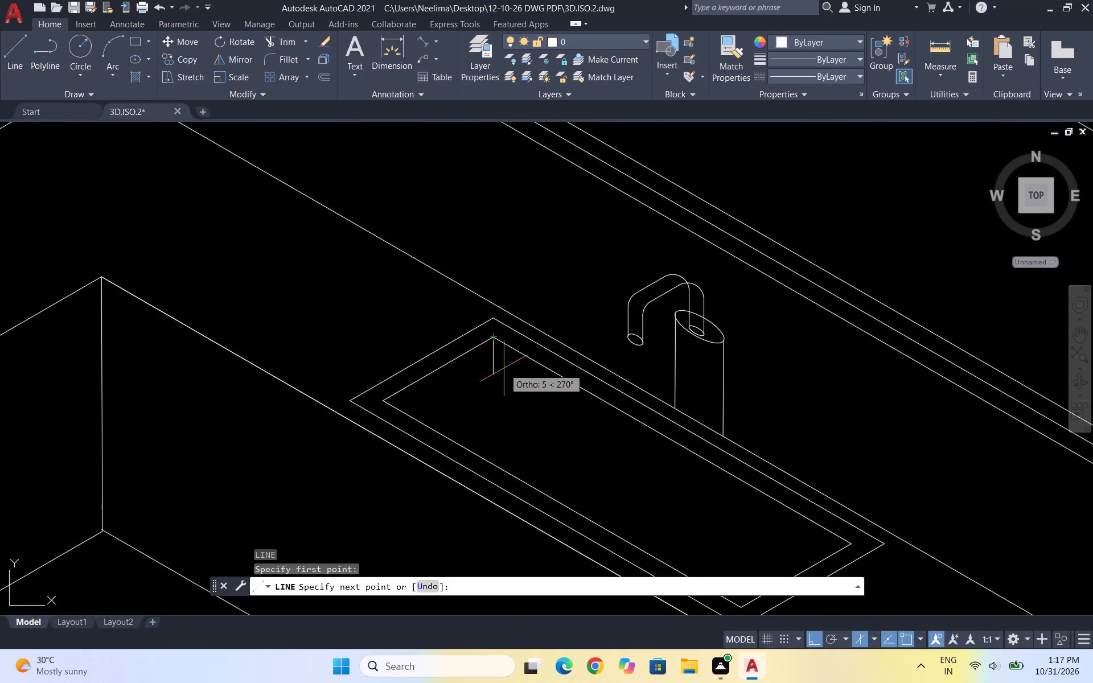
pyautogui.scroll(1, 503, 369)
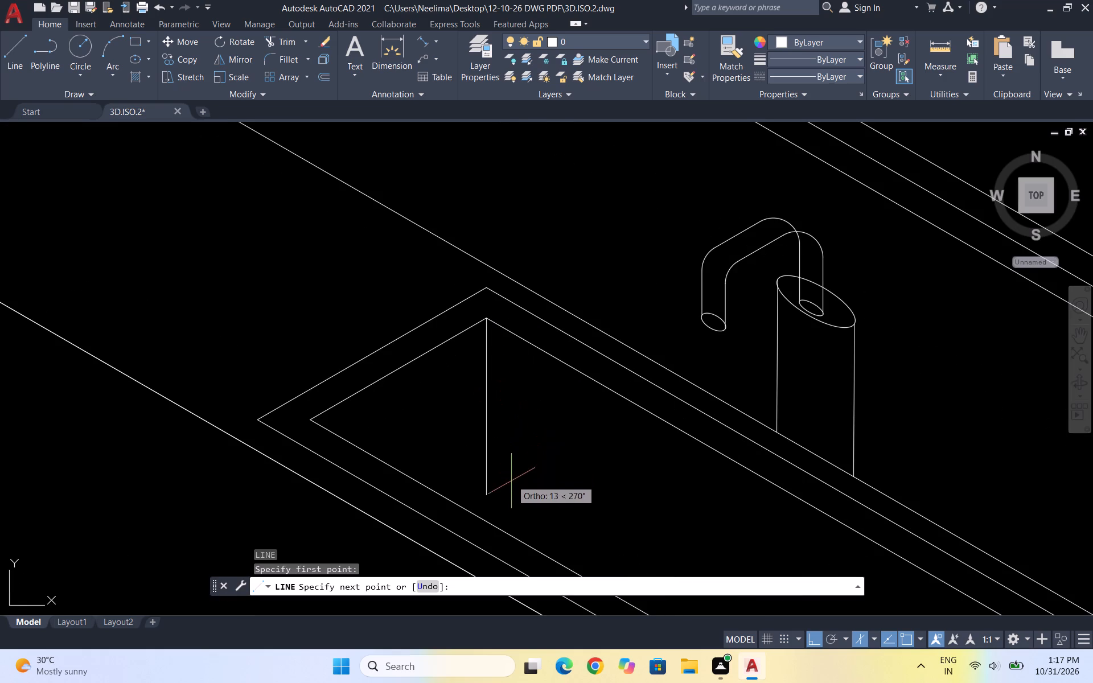
pyautogui.click(502, 517)
pyautogui.press('Escape')
# Trim the short end of the sink's vertical depth line that extends past the front inner edge.
pyautogui.scroll(-4, 538, 323)
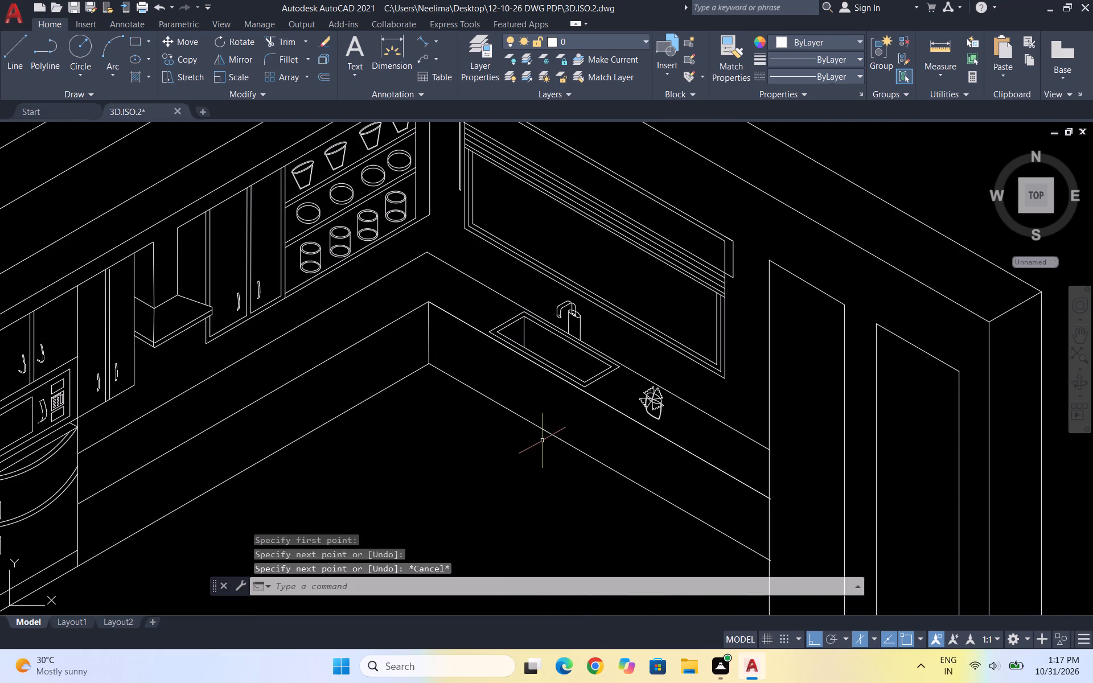
pyautogui.scroll(6, 520, 344)
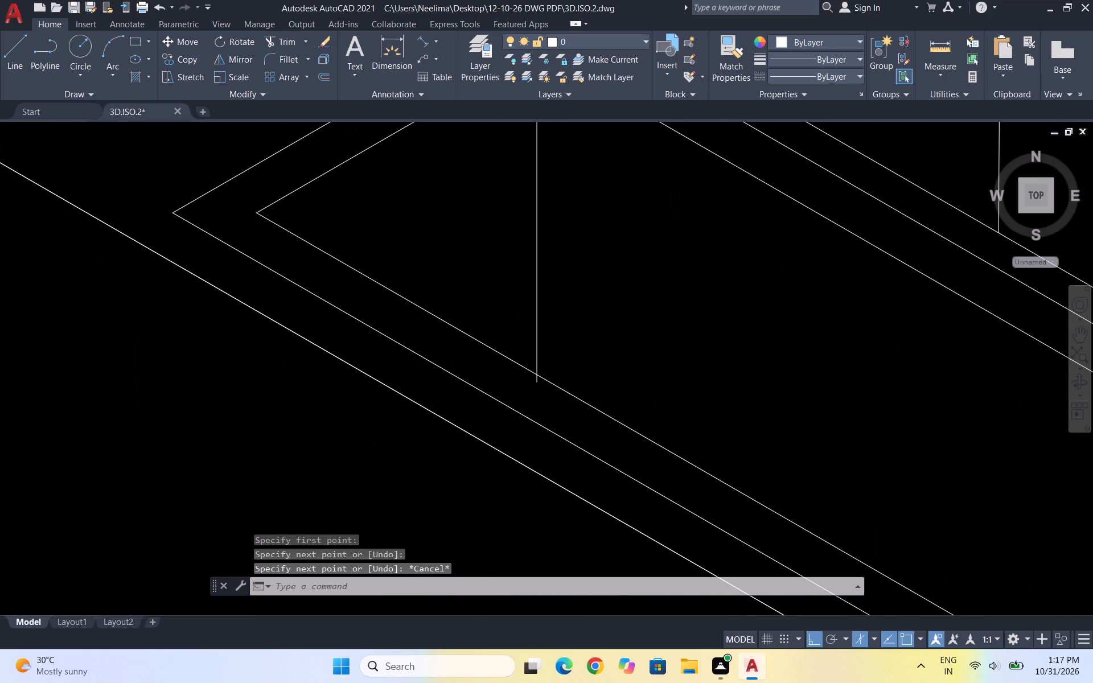
pyautogui.write('TR')
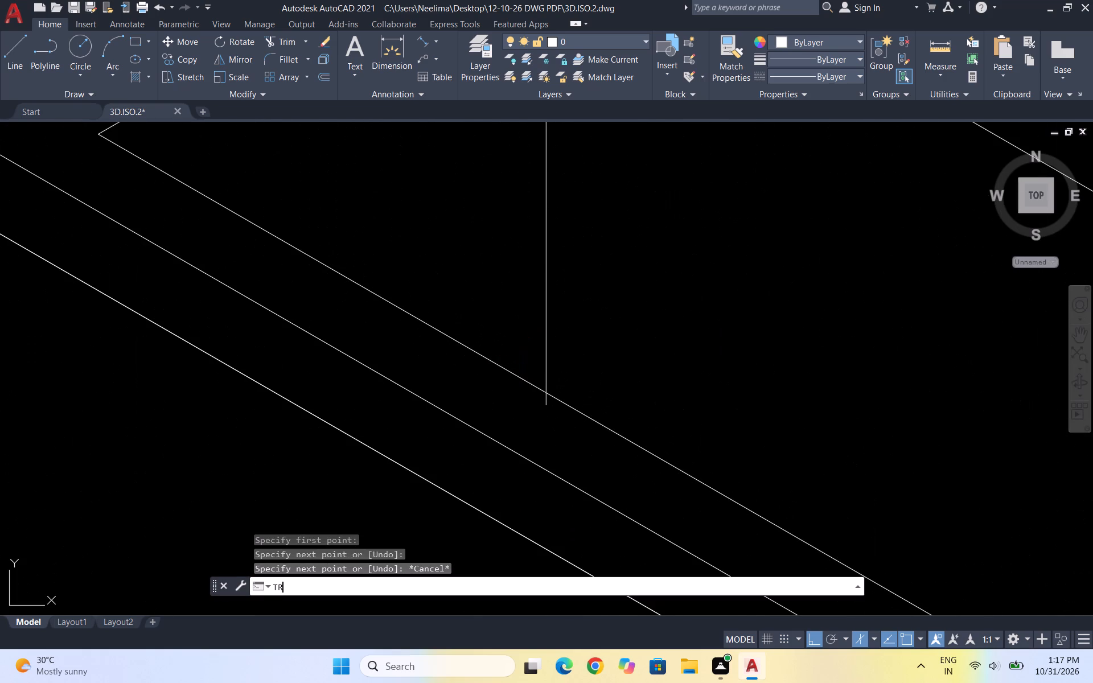
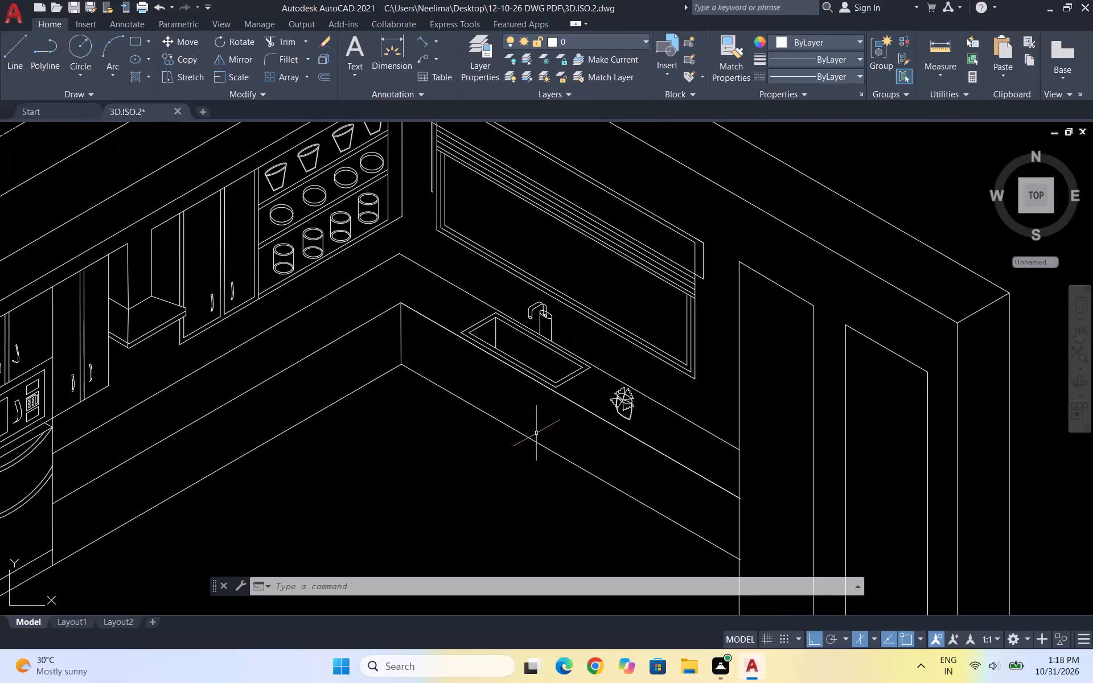
# Draw a vertical line about 12 units long on the countertop beside the sink's back corner, rising past the counter's back edge.
pyautogui.scroll(1, 463, 298)
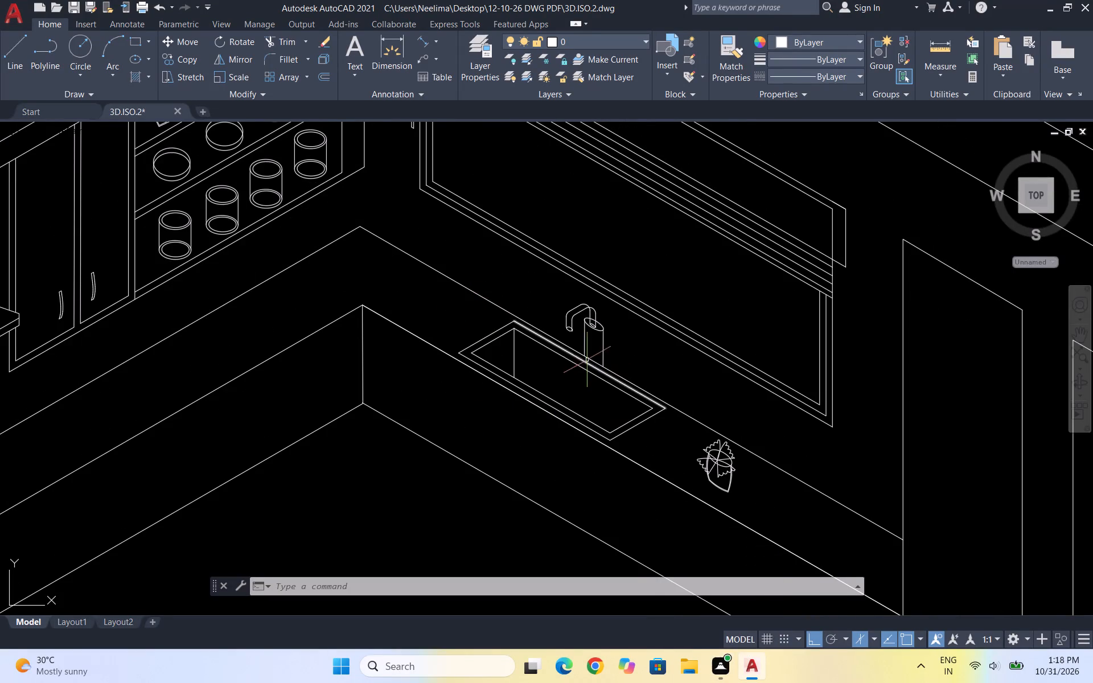
pyautogui.scroll(1, 462, 288)
pyautogui.press('l')
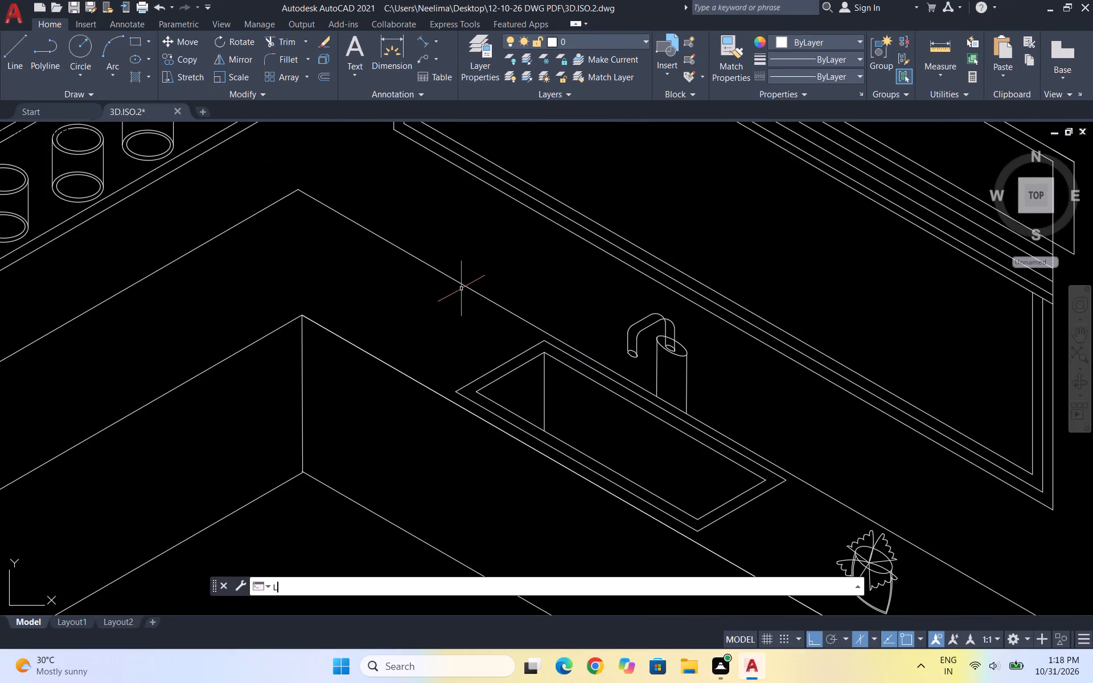
pyautogui.press('Return')
pyautogui.scroll(1, 479, 319)
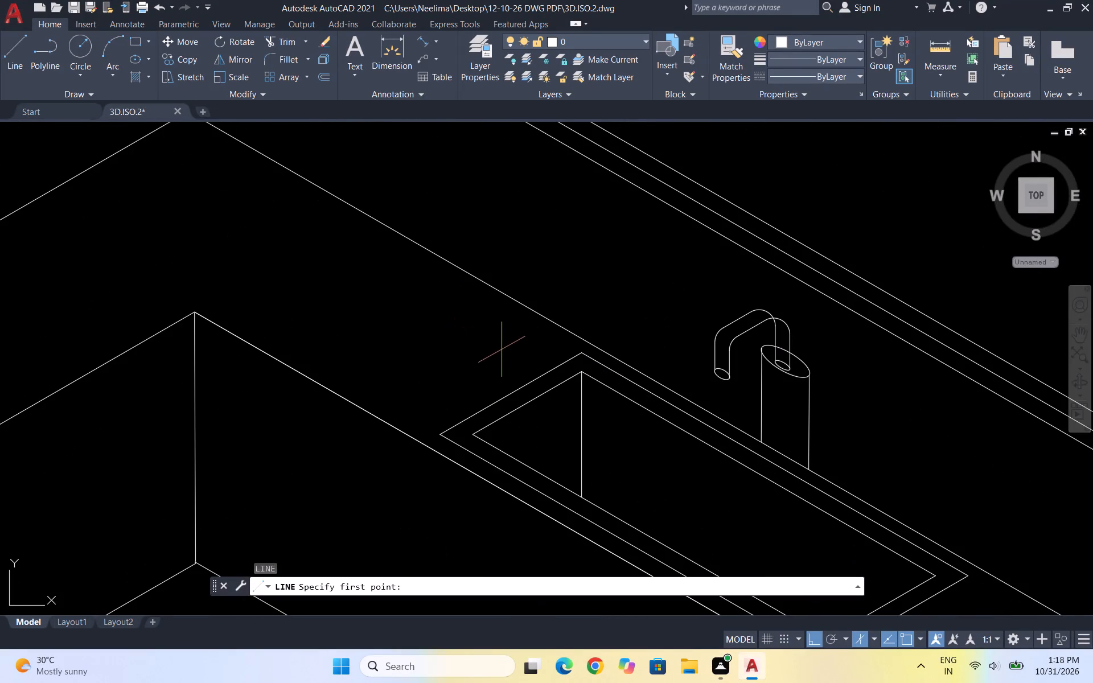
pyautogui.click(480, 343)
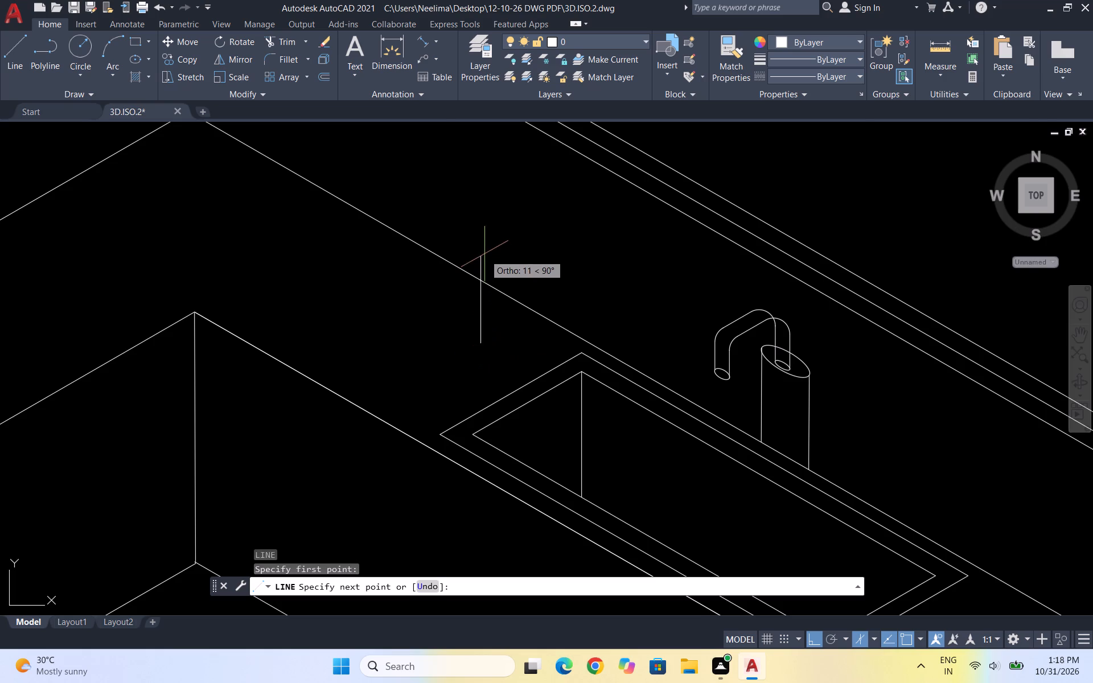
pyautogui.scroll(-1, 473, 260)
pyautogui.scroll(1, 471, 261)
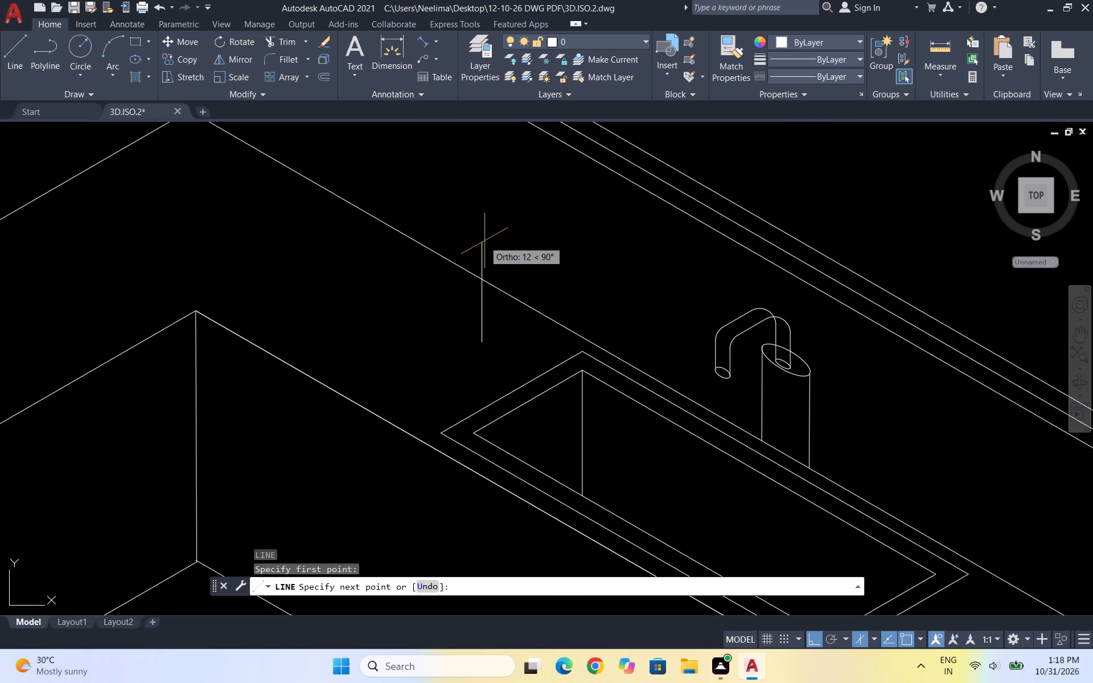
pyautogui.click(486, 238)
pyautogui.press('Escape')
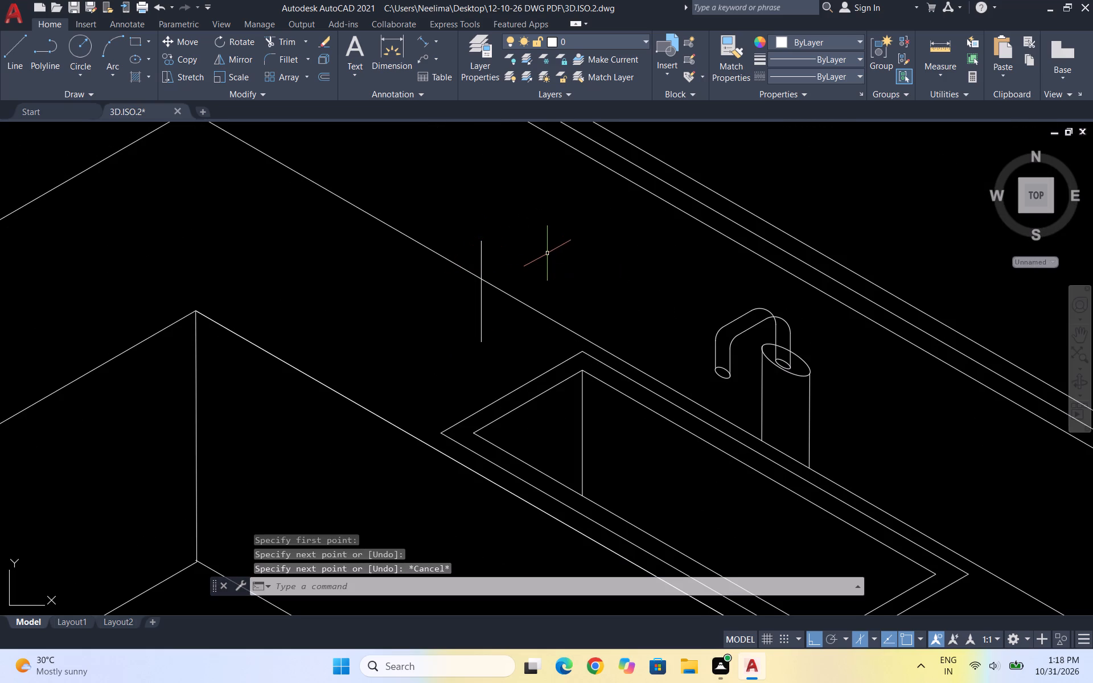
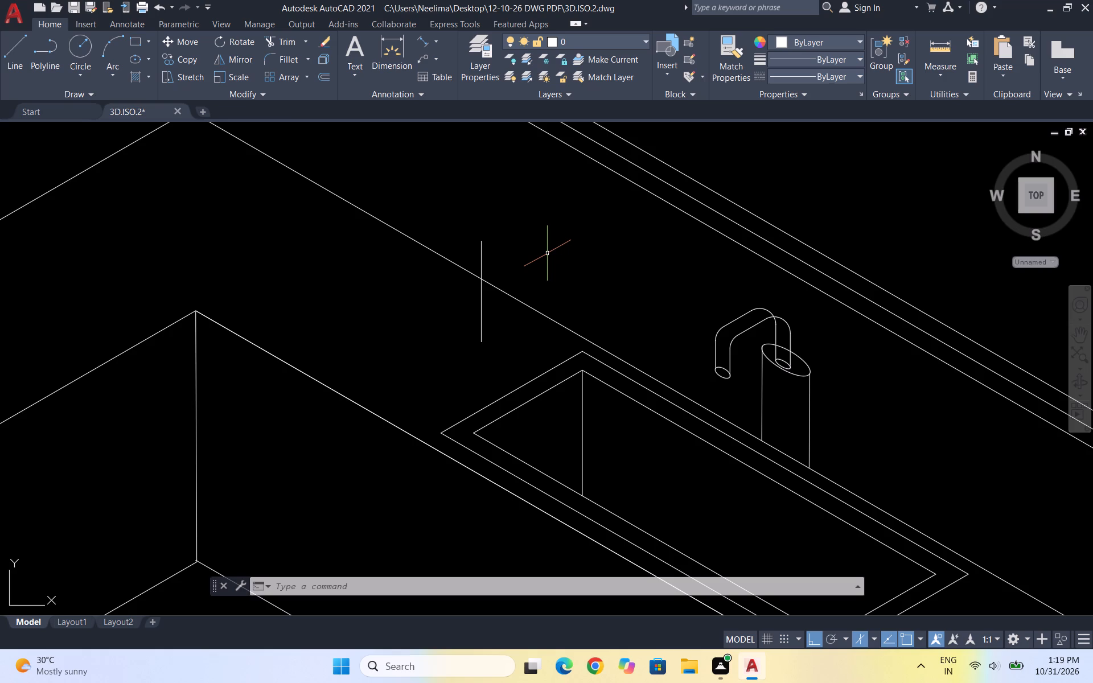
# Copy the vertical line beside the sink a short distance at 150°, parallel to the counter's back edge and away from the sink.
pyautogui.press('Escape')
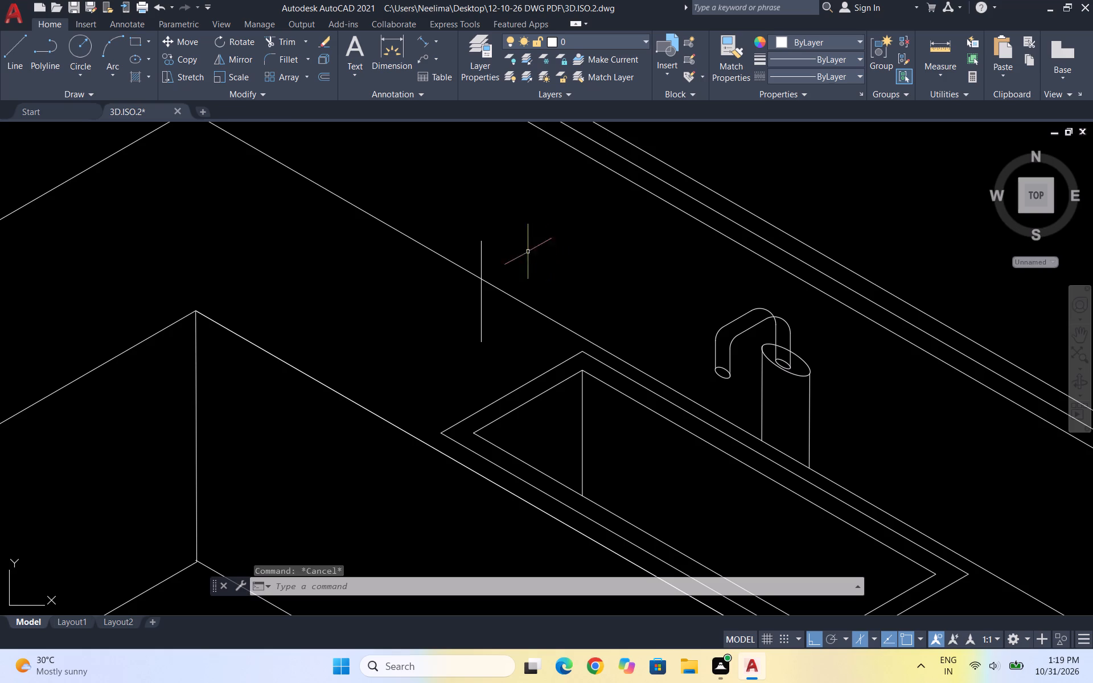
pyautogui.scroll(2, 468, 242)
pyautogui.moveTo(572, 265); pyautogui.dragTo(543, 245)
pyautogui.click(495, 229)
pyautogui.write('CO')
pyautogui.press('Return')
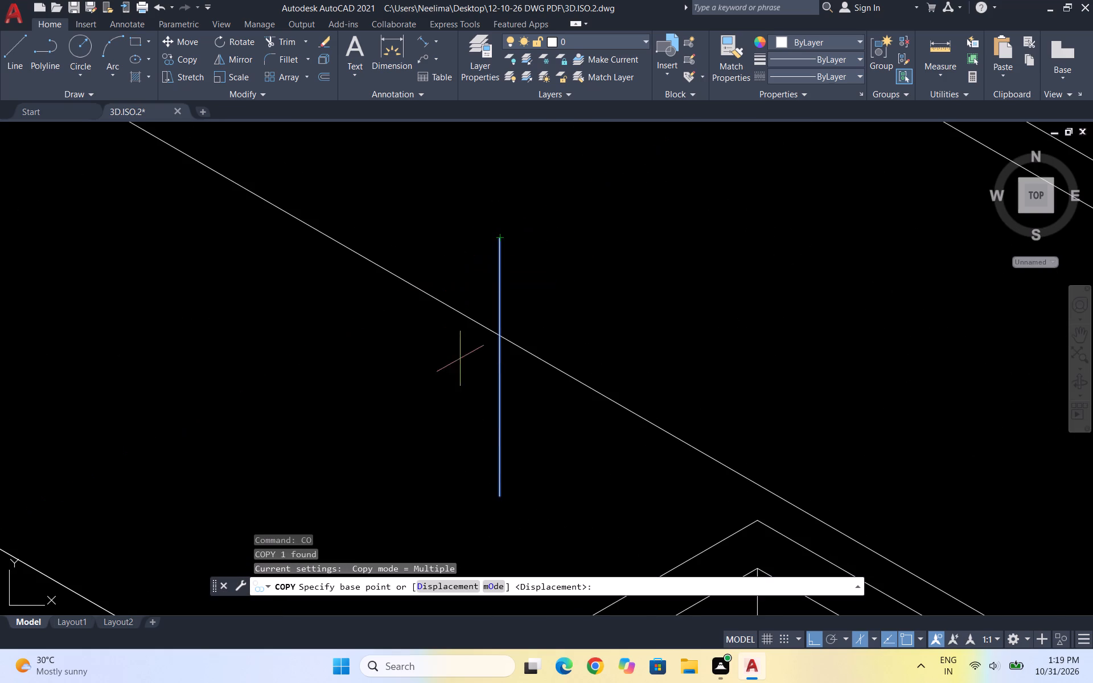
pyautogui.click(503, 497)
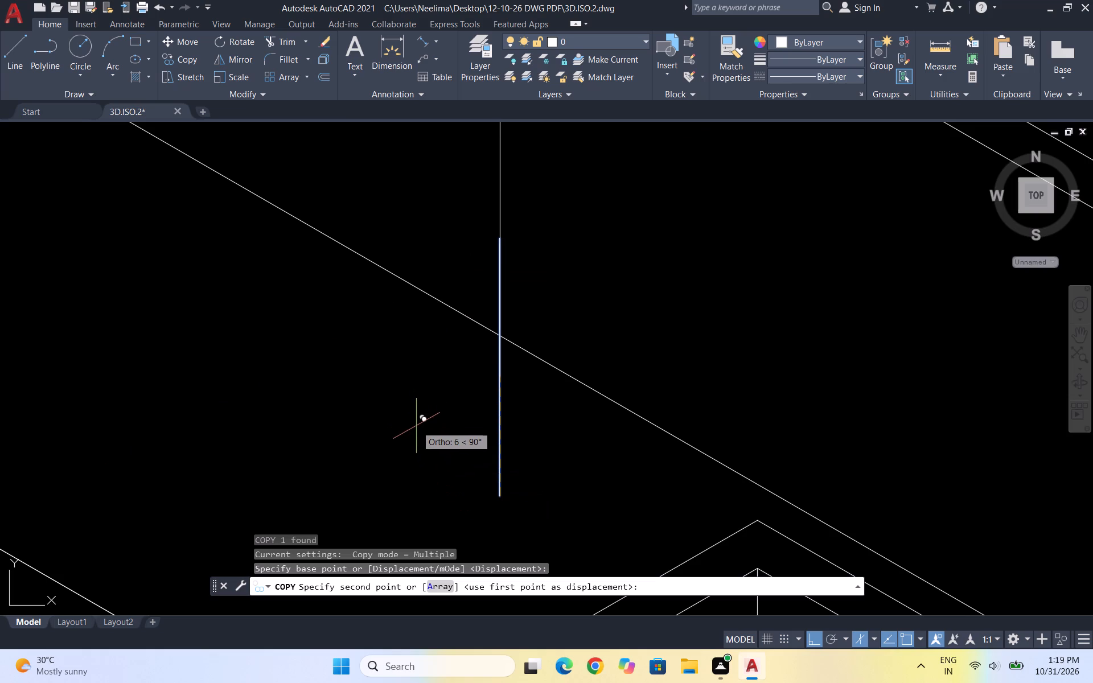
pyautogui.press('F5')
pyautogui.scroll(-1, 432, 414)
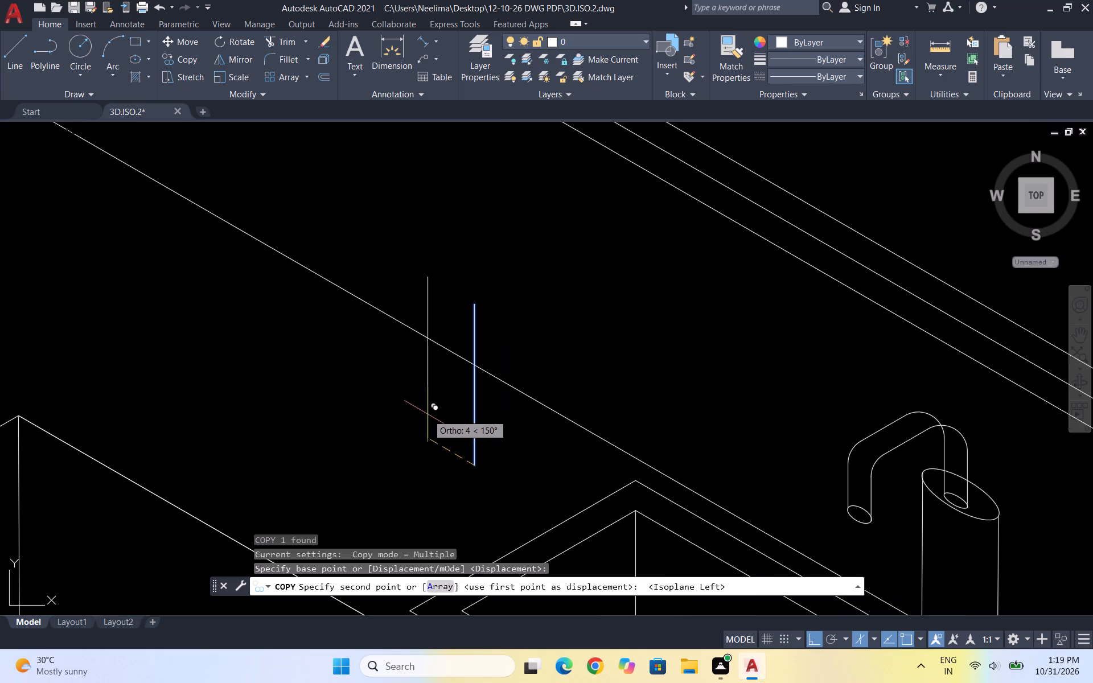
pyautogui.click(419, 412)
pyautogui.press('Escape')
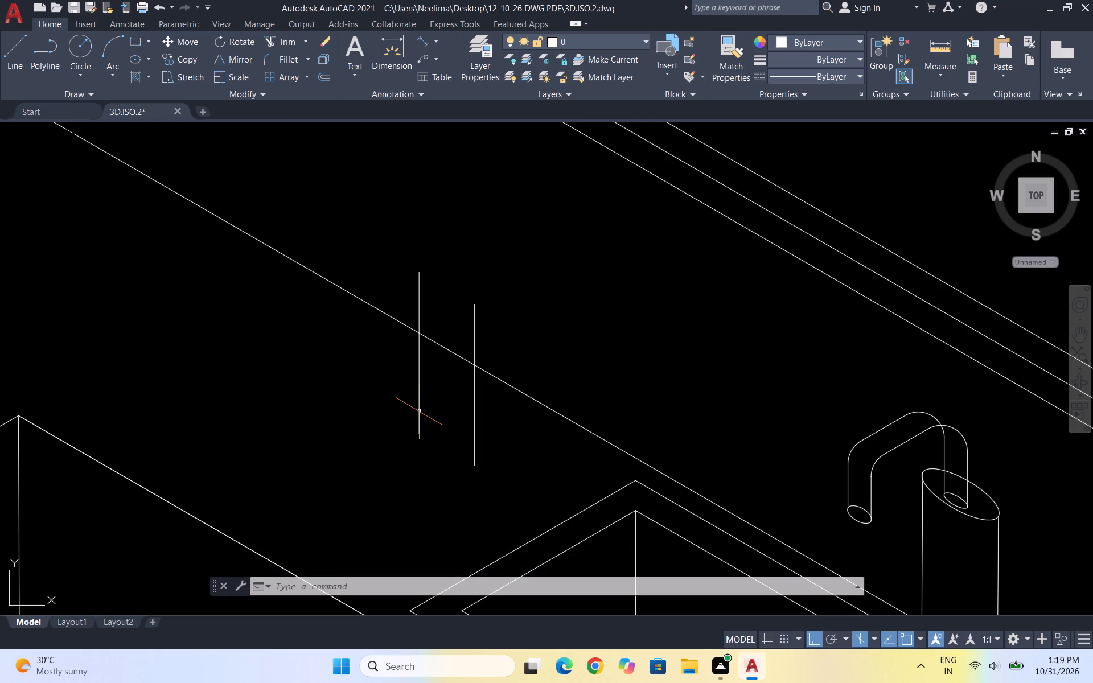
pyautogui.press('Escape')
pyautogui.press('Escape')
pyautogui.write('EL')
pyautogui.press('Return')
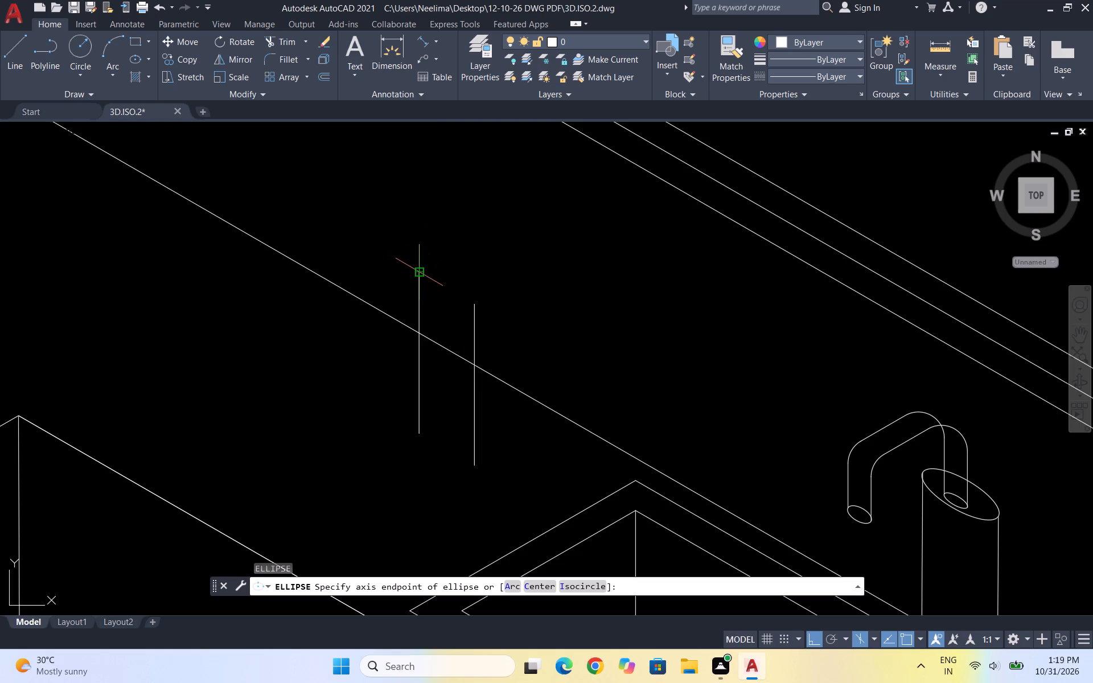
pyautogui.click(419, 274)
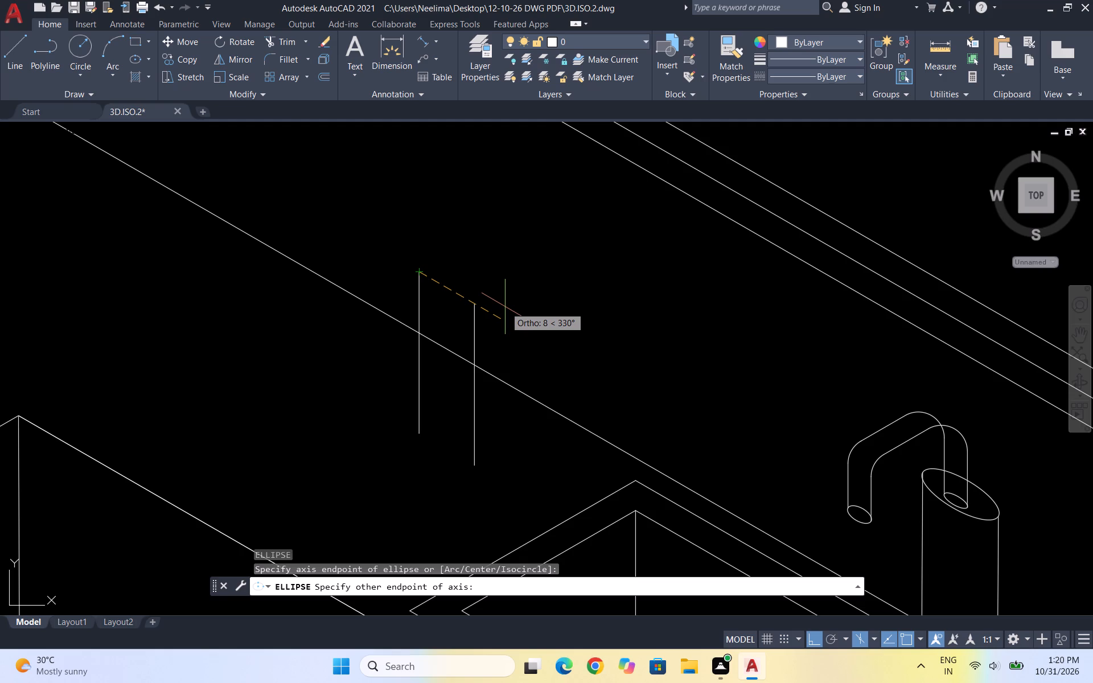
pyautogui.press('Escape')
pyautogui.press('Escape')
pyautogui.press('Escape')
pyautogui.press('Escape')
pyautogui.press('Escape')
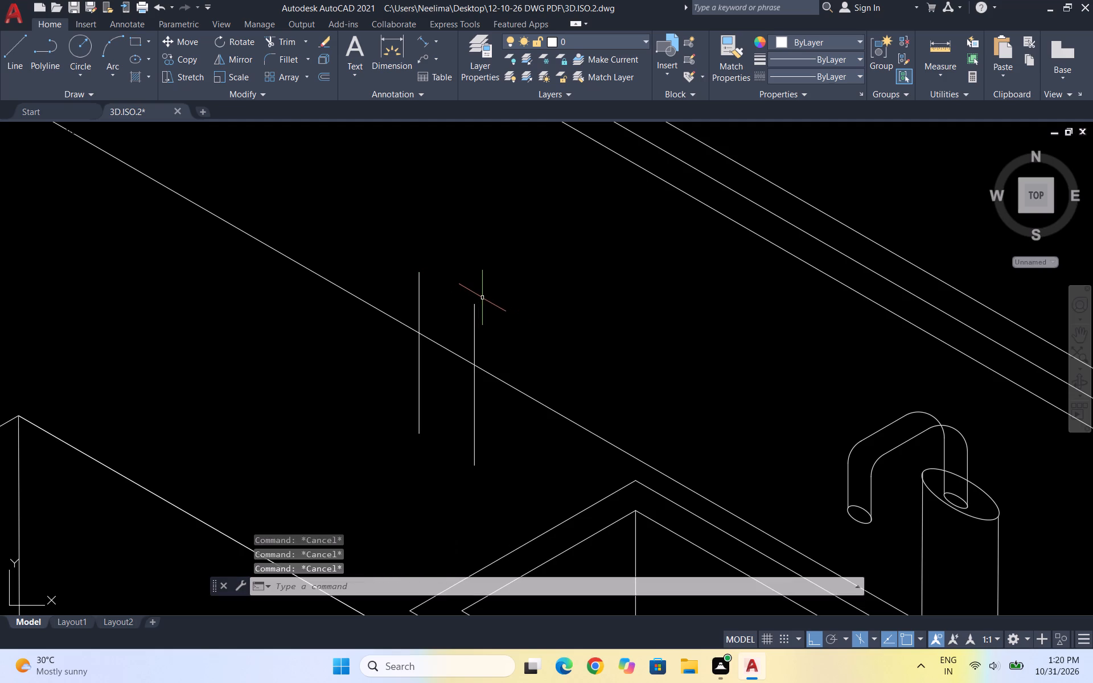
# Draw a narrow ellipse whose long axis joins the top ends of the two vertical lines.
pyautogui.write('EL')
pyautogui.press('Return')
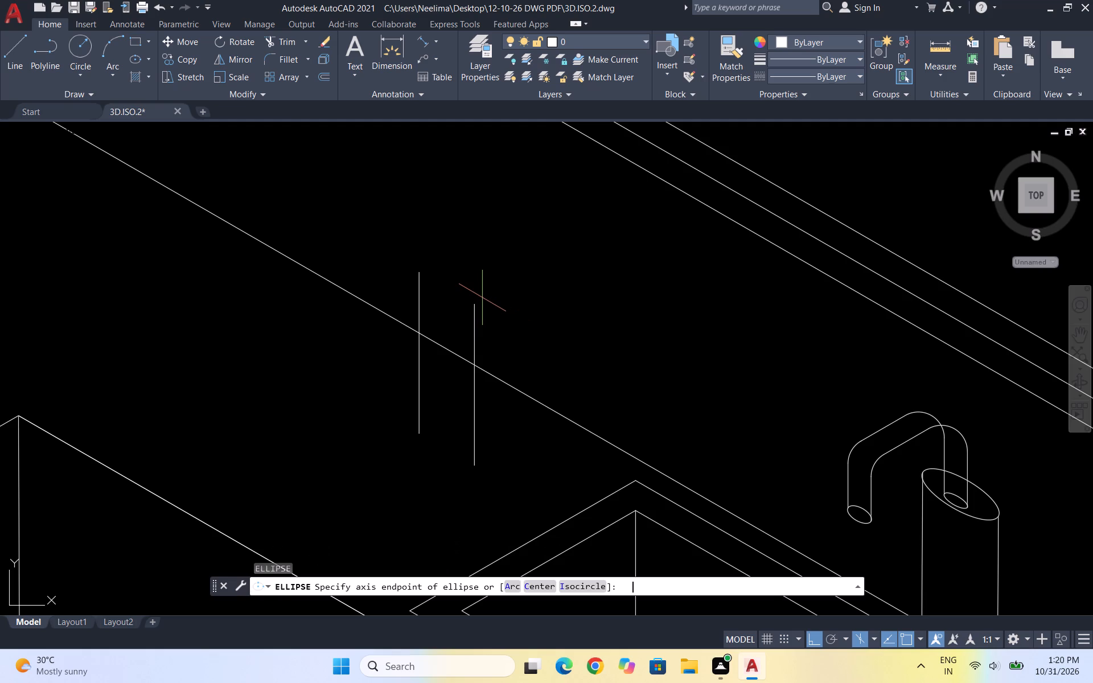
pyautogui.click(418, 276)
pyautogui.click(472, 304)
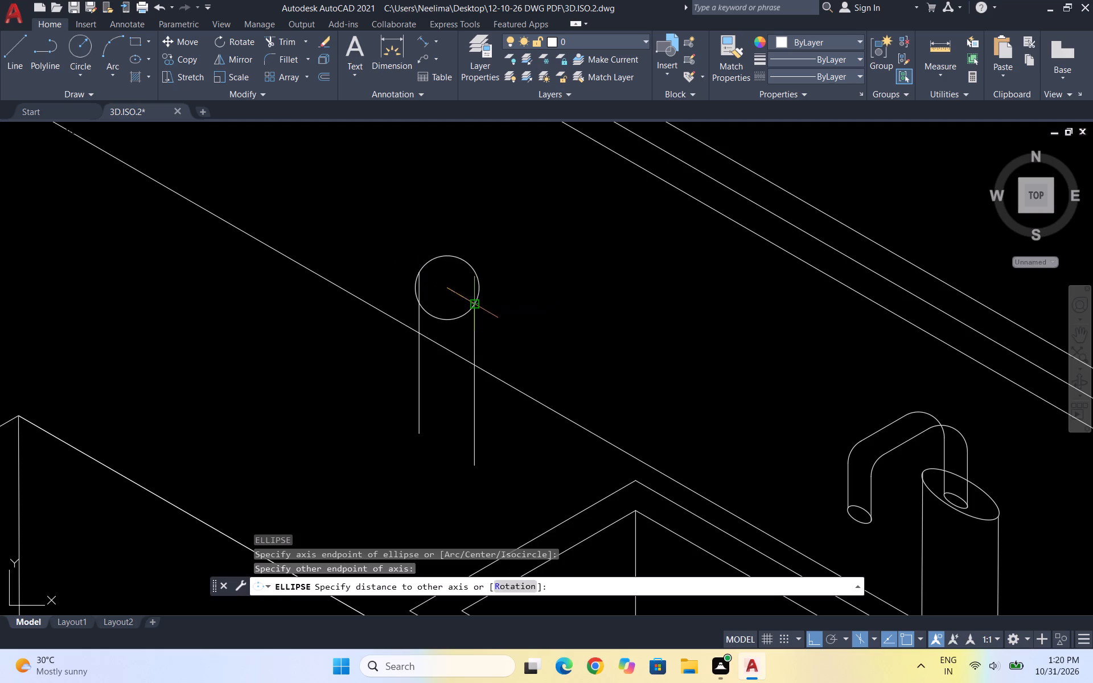
pyautogui.click(453, 305)
pyautogui.press('Escape')
# Copy the top ellipse straight down to the lower ends of the two vertical lines to form the cylinder's base.
pyautogui.scroll(2, 453, 305)
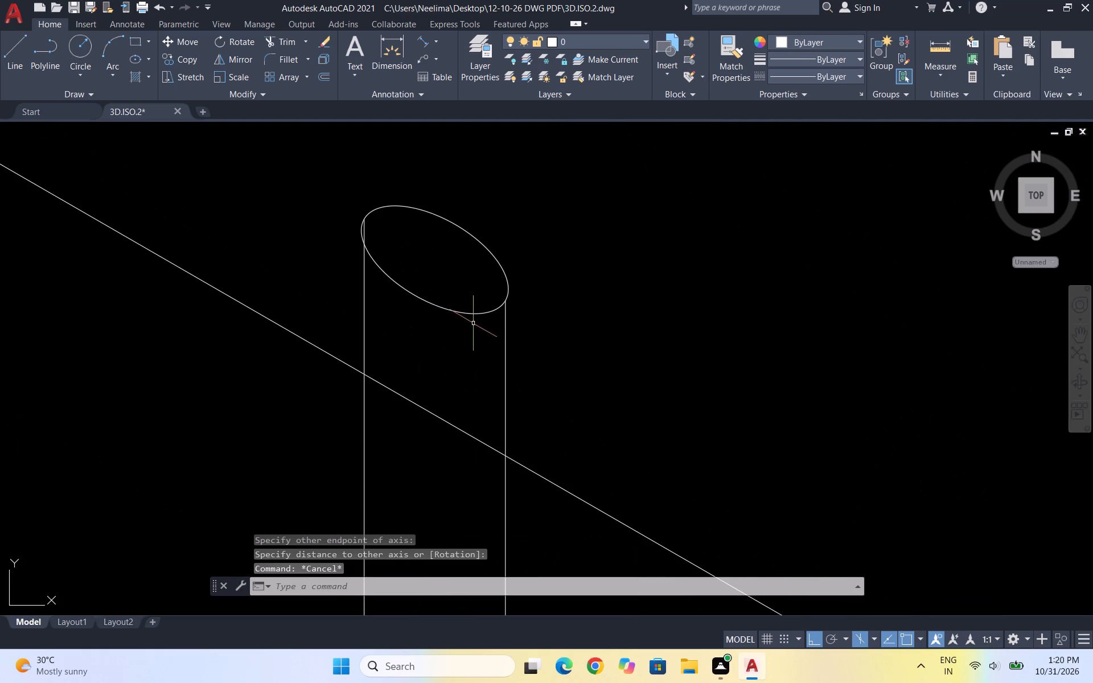
pyautogui.click(473, 324)
pyautogui.click(450, 297)
pyautogui.write('CO')
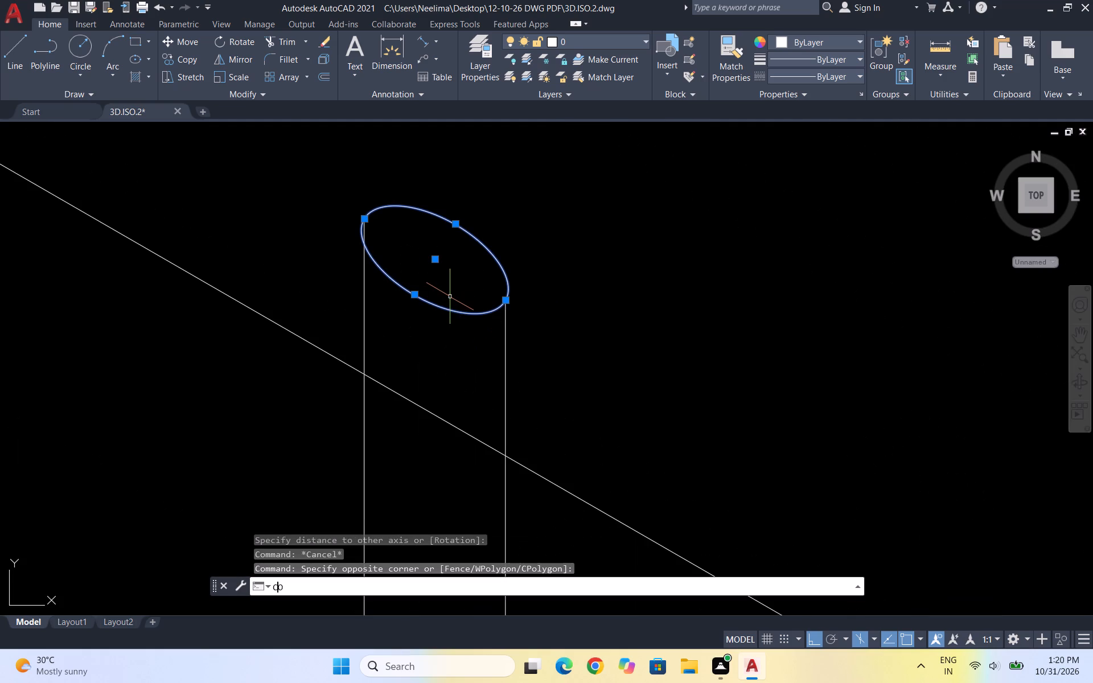
pyautogui.press('Return')
pyautogui.scroll(3, 398, 227)
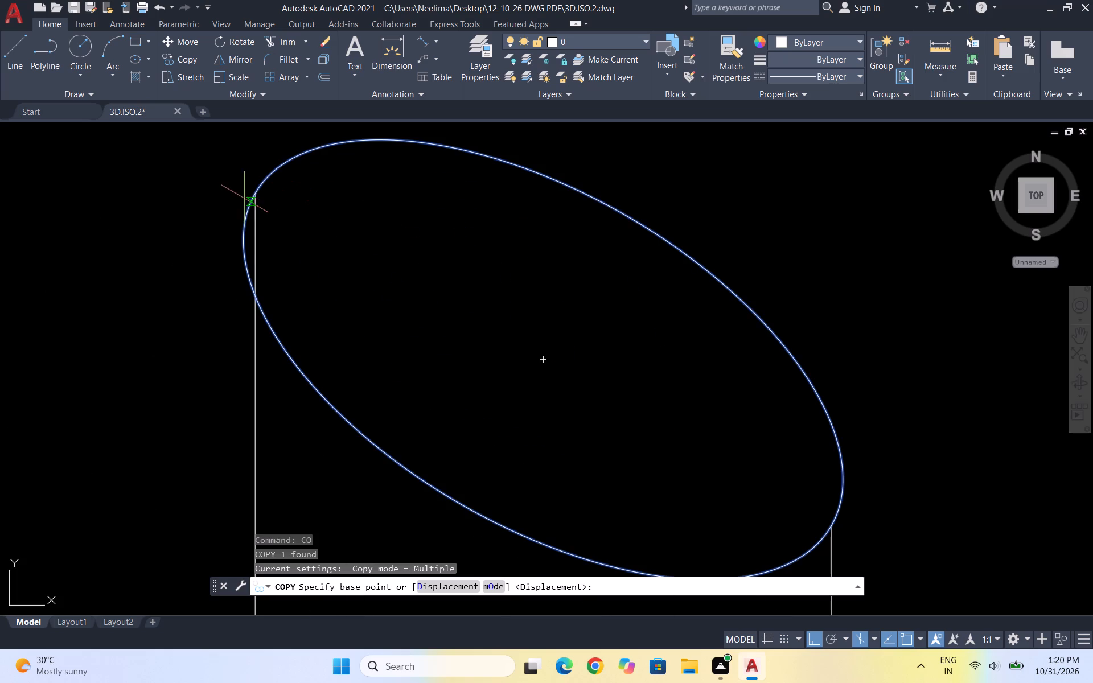
pyautogui.click(252, 195)
pyautogui.scroll(-6, 272, 164)
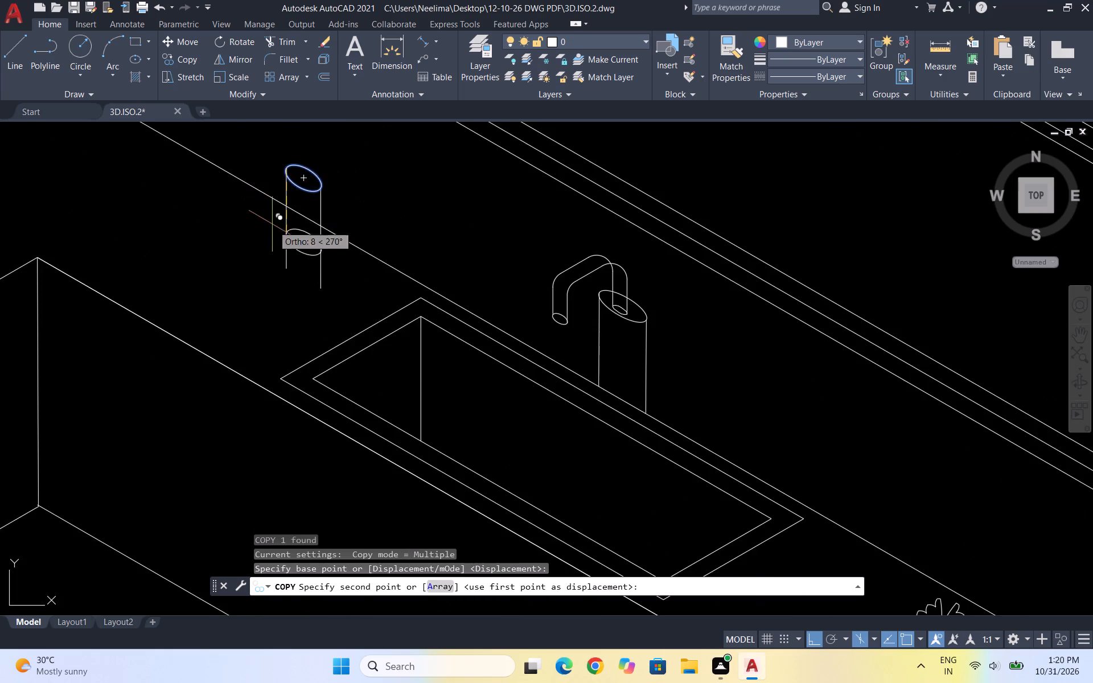
pyautogui.scroll(2, 281, 236)
pyautogui.click(291, 312)
pyautogui.press('Escape')
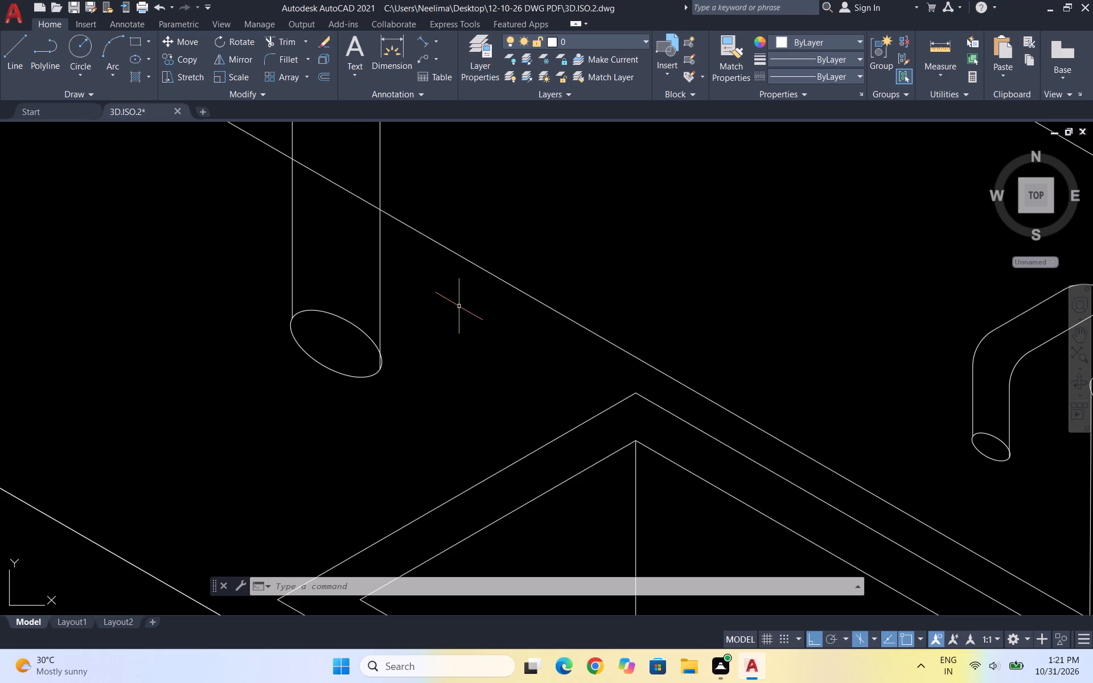
pyautogui.press('Escape')
# Trim off the end of the cylinder's sink-side vertical line that runs inside the base ellipse.
pyautogui.write('TR')
pyautogui.press('Return')
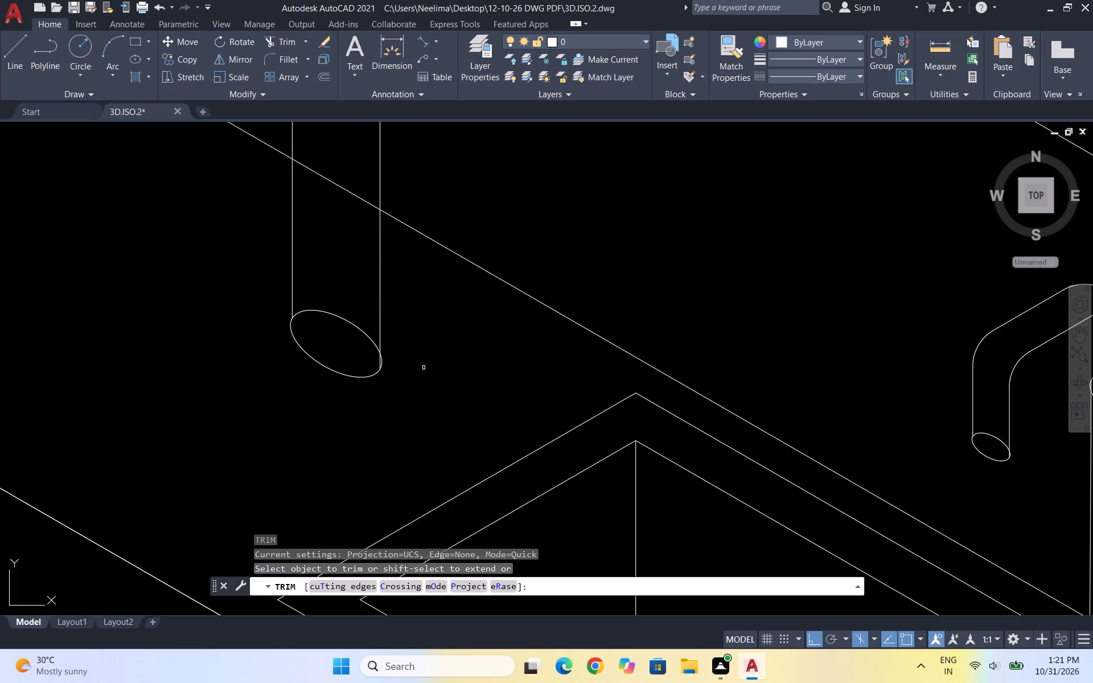
pyautogui.scroll(5, 363, 355)
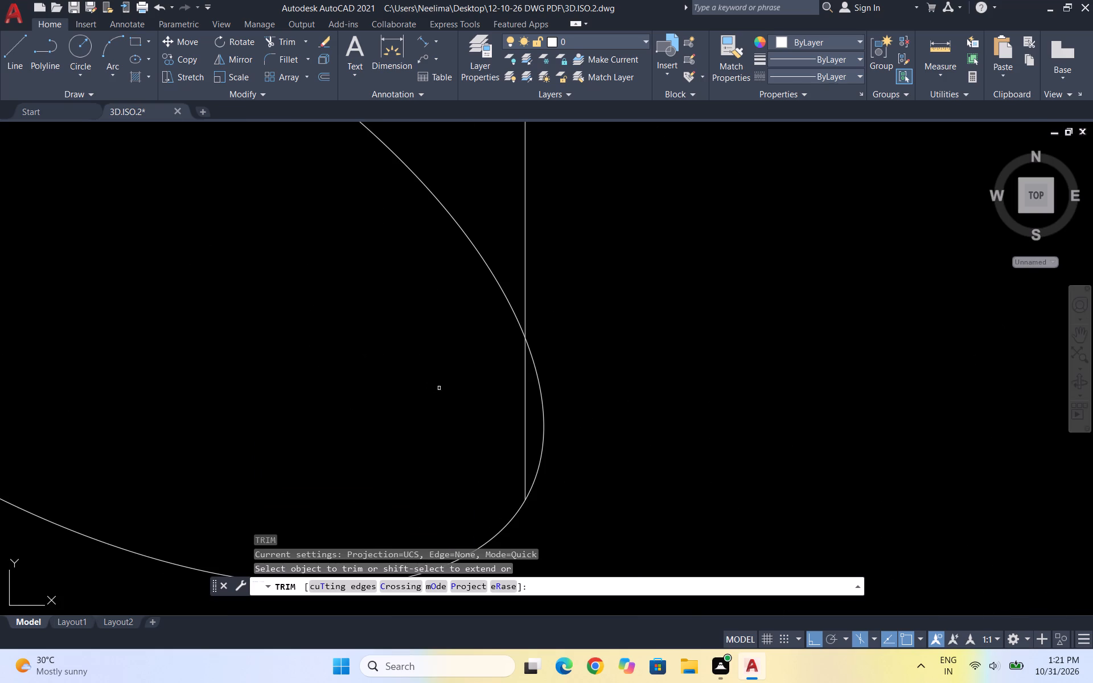
pyautogui.scroll(3, 492, 394)
pyautogui.moveTo(636, 434); pyautogui.dragTo(607, 417)
pyautogui.moveTo(531, 390); pyautogui.dragTo(530, 385)
pyautogui.scroll(-4, 529, 373)
pyautogui.scroll(-3, 379, 384)
pyautogui.click(384, 381)
pyautogui.scroll(4, 290, 309)
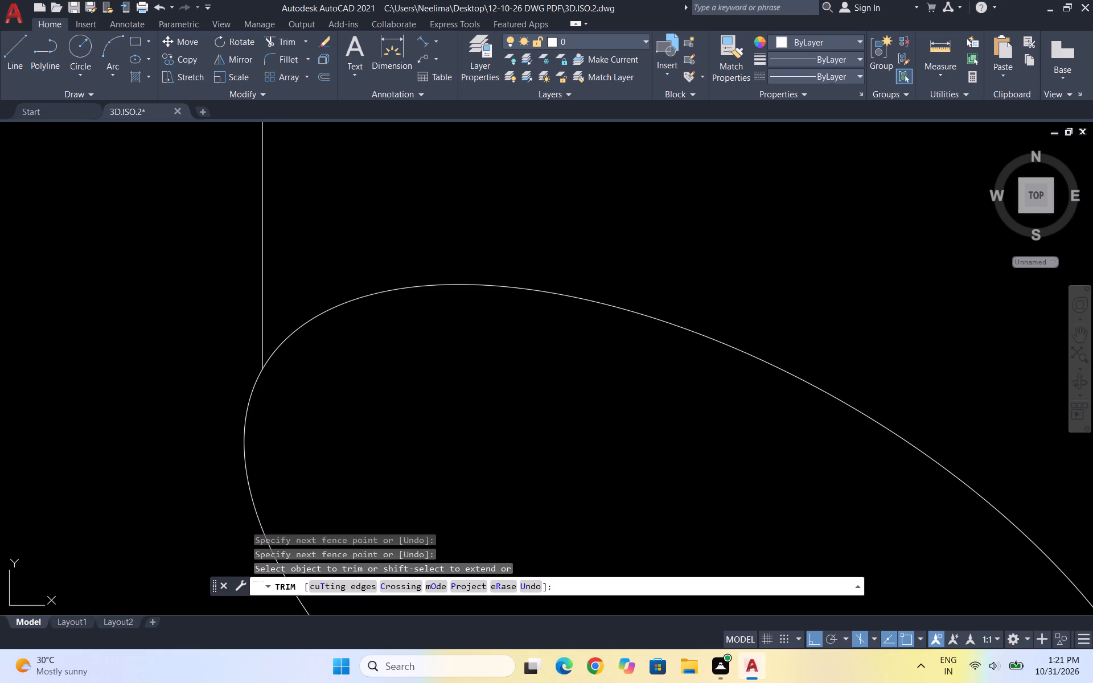
pyautogui.press('Escape')
# Review the whole kitchen drawing, from the wall cabinets and fridge to the window and sink counter.
pyautogui.scroll(-8, 503, 372)
pyautogui.scroll(-2, 642, 394)
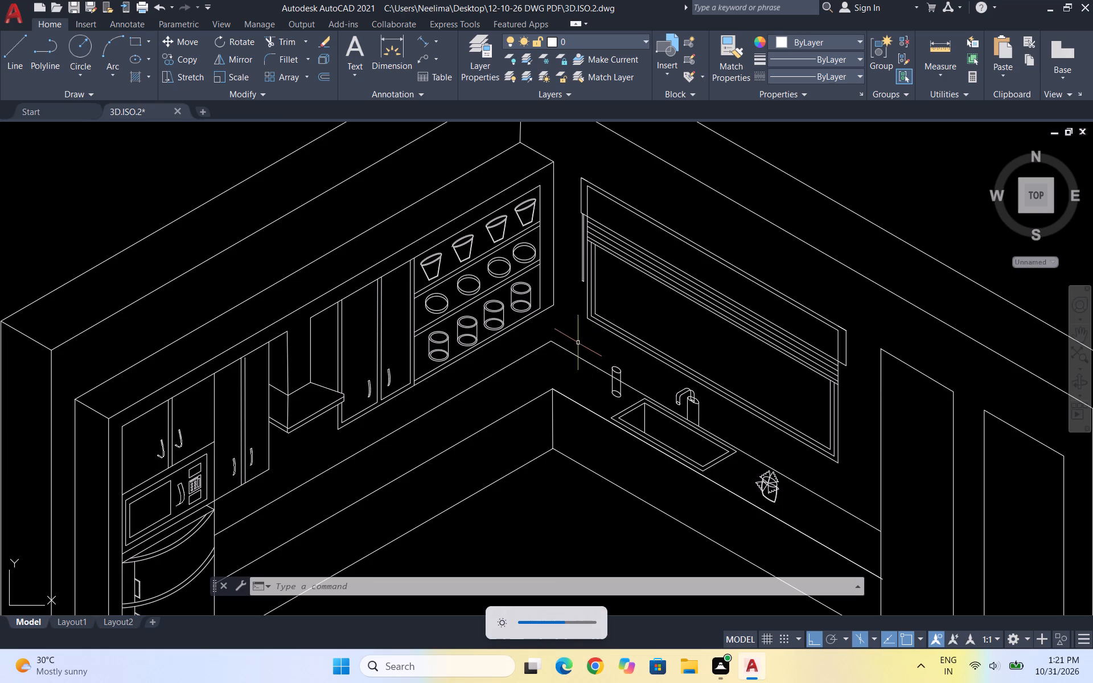
pyautogui.scroll(-3, 716, 228)
pyautogui.scroll(2, 705, 259)
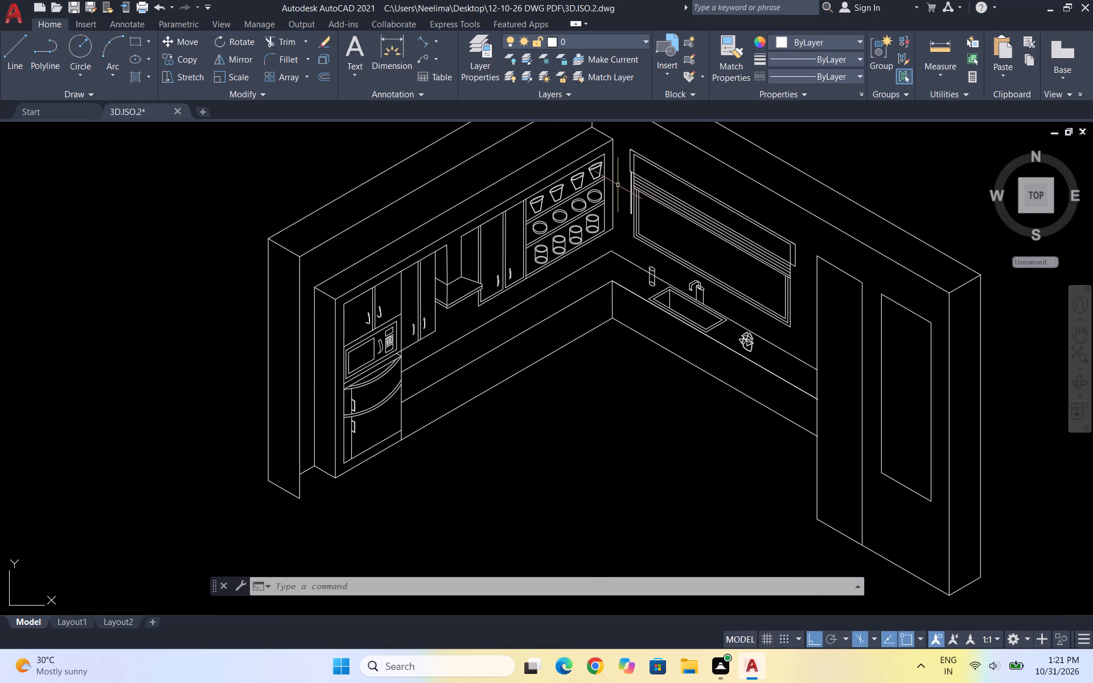
pyautogui.scroll(1, 621, 166)
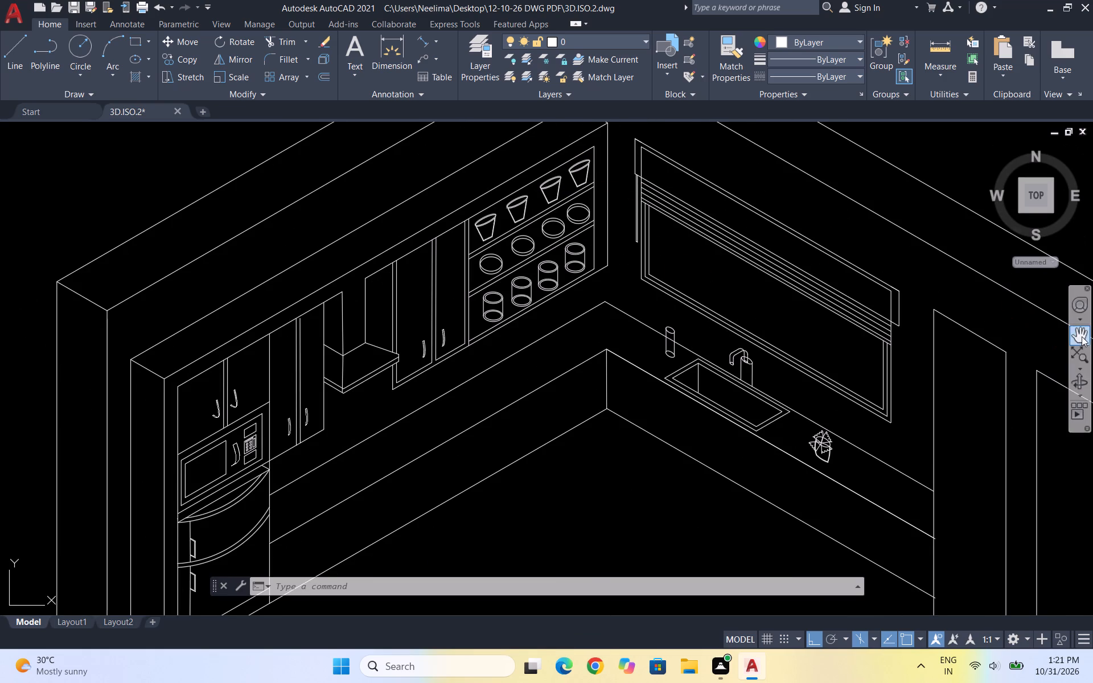
pyautogui.moveTo(1082, 336); pyautogui.dragTo(1068, 343)
pyautogui.moveTo(517, 421); pyautogui.dragTo(519, 471)
pyautogui.click(513, 450)
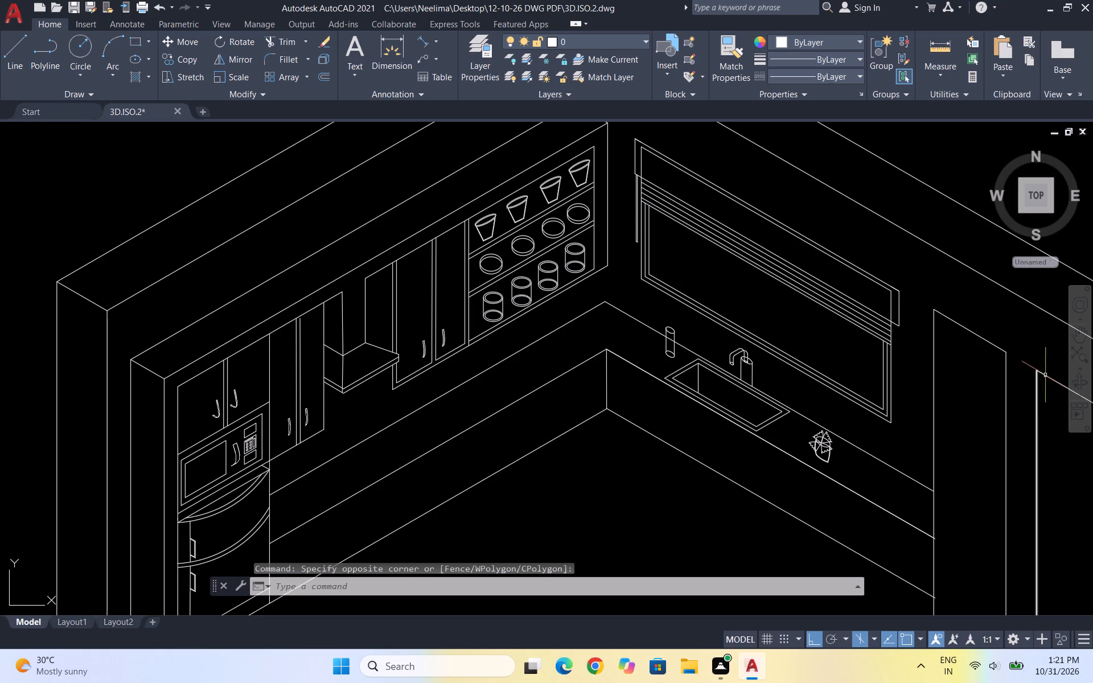
pyautogui.click(1080, 333)
pyautogui.moveTo(556, 364); pyautogui.dragTo(549, 367)
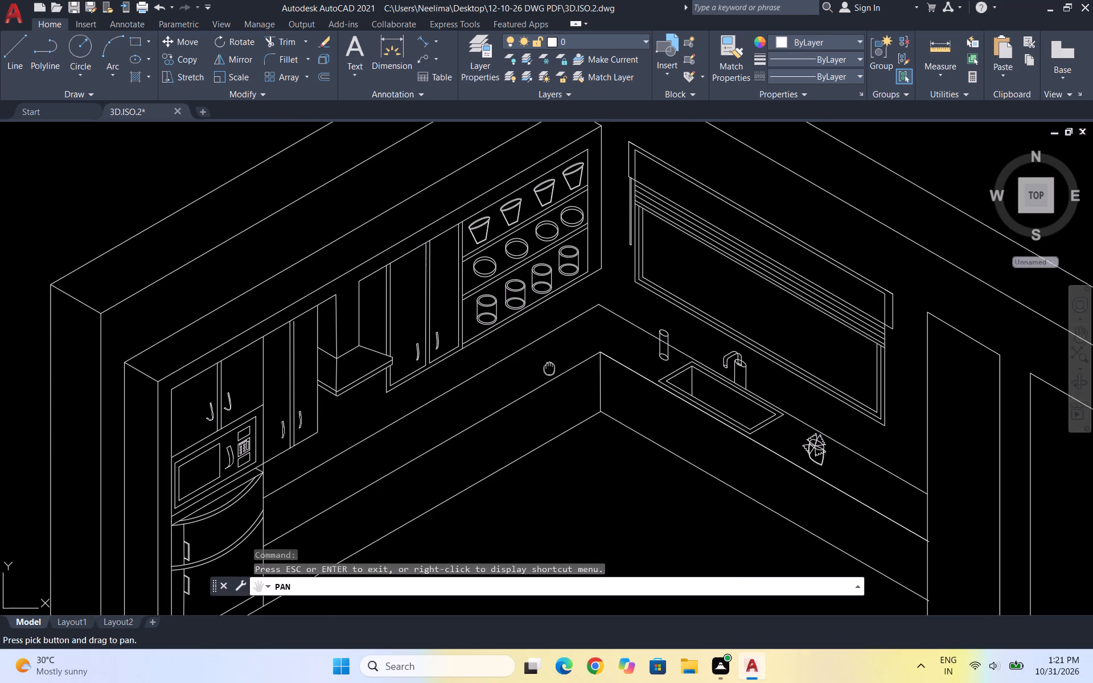
pyautogui.moveTo(549, 367); pyautogui.dragTo(511, 431)
pyautogui.moveTo(592, 405); pyautogui.dragTo(517, 287)
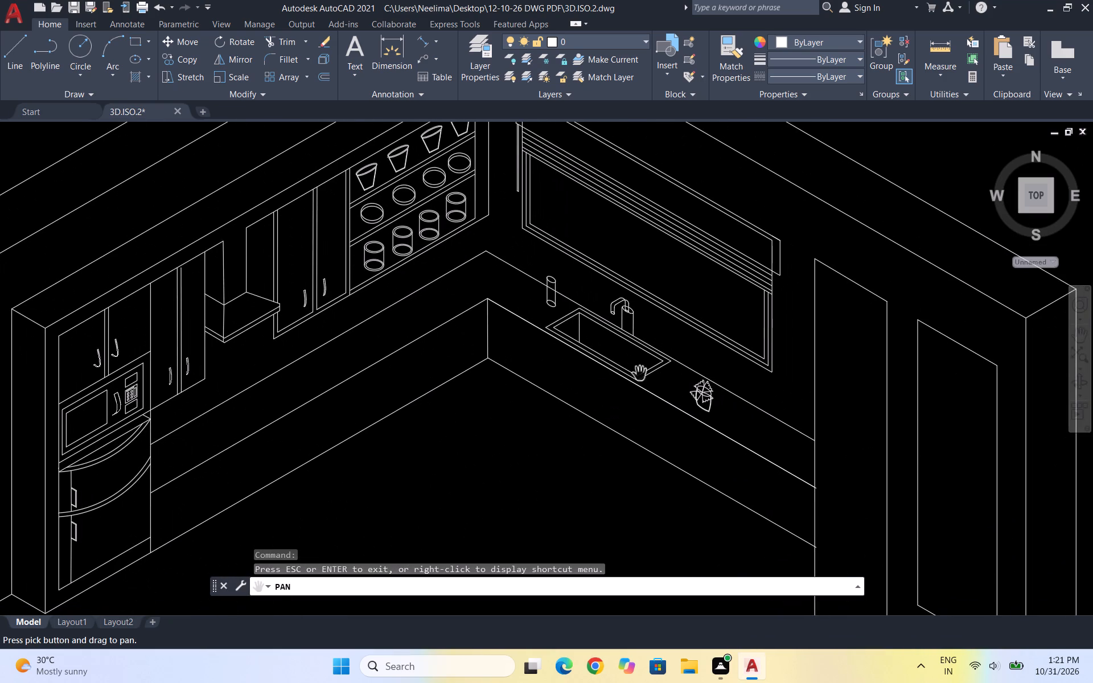
pyautogui.moveTo(644, 268); pyautogui.dragTo(786, 331)
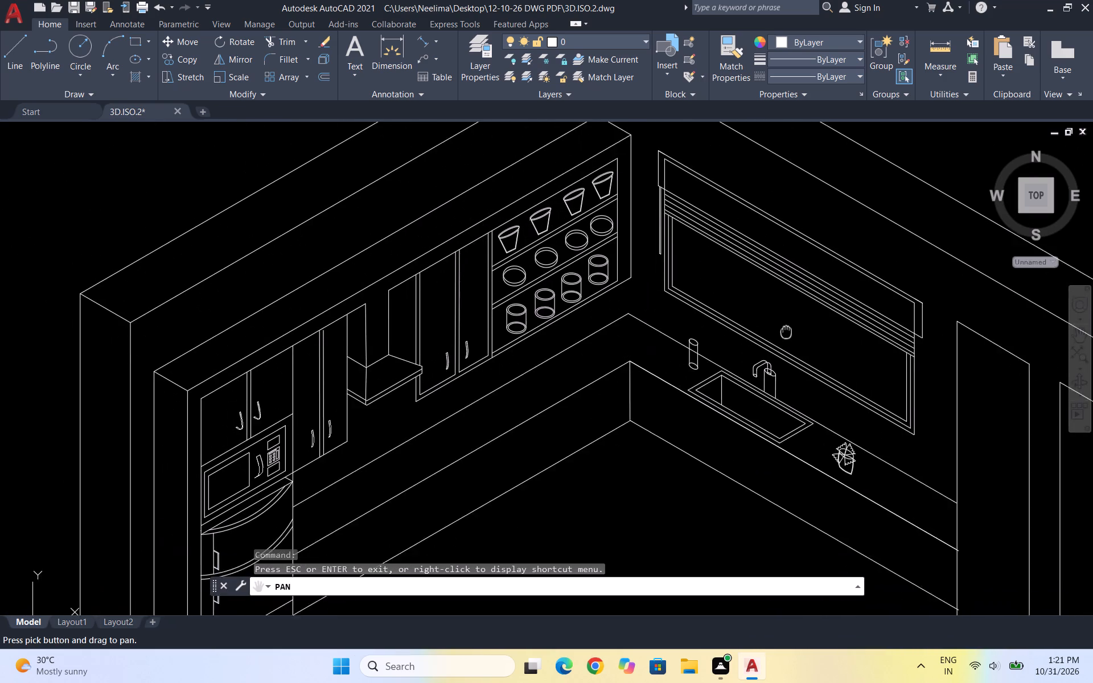
pyautogui.moveTo(786, 331); pyautogui.dragTo(786, 266)
pyautogui.moveTo(379, 433); pyautogui.dragTo(360, 378)
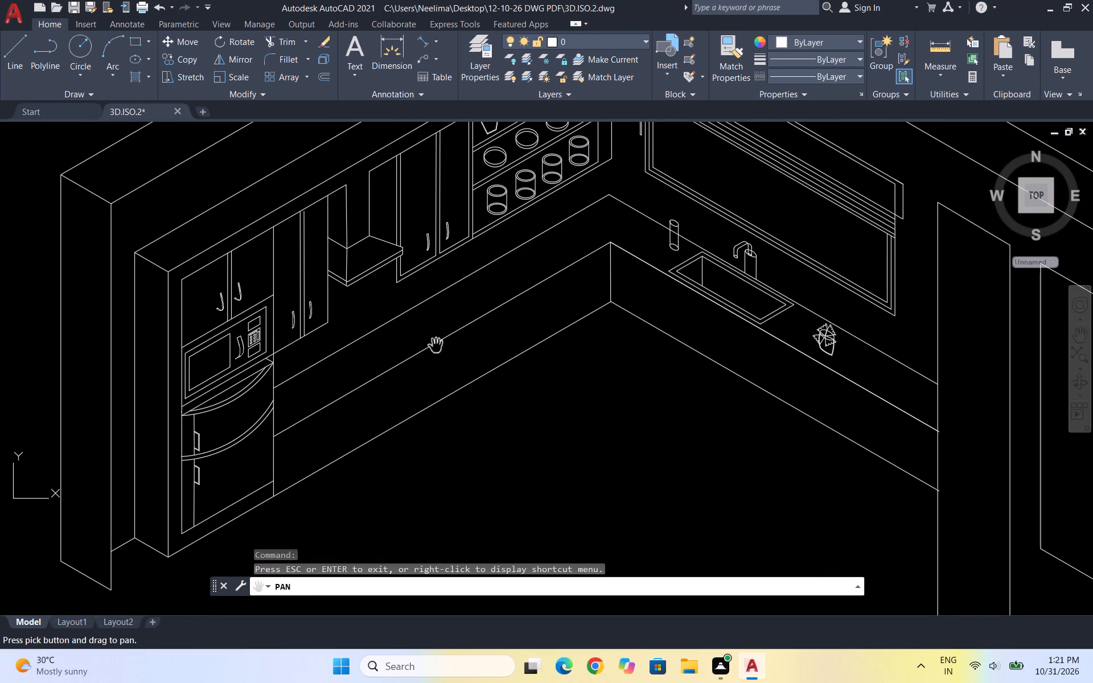
pyautogui.moveTo(429, 351); pyautogui.dragTo(310, 480)
# Examine the cups, plates and canisters on the open shelves and the adjoining wall cabinets and range hood.
pyautogui.scroll(3, 450, 176)
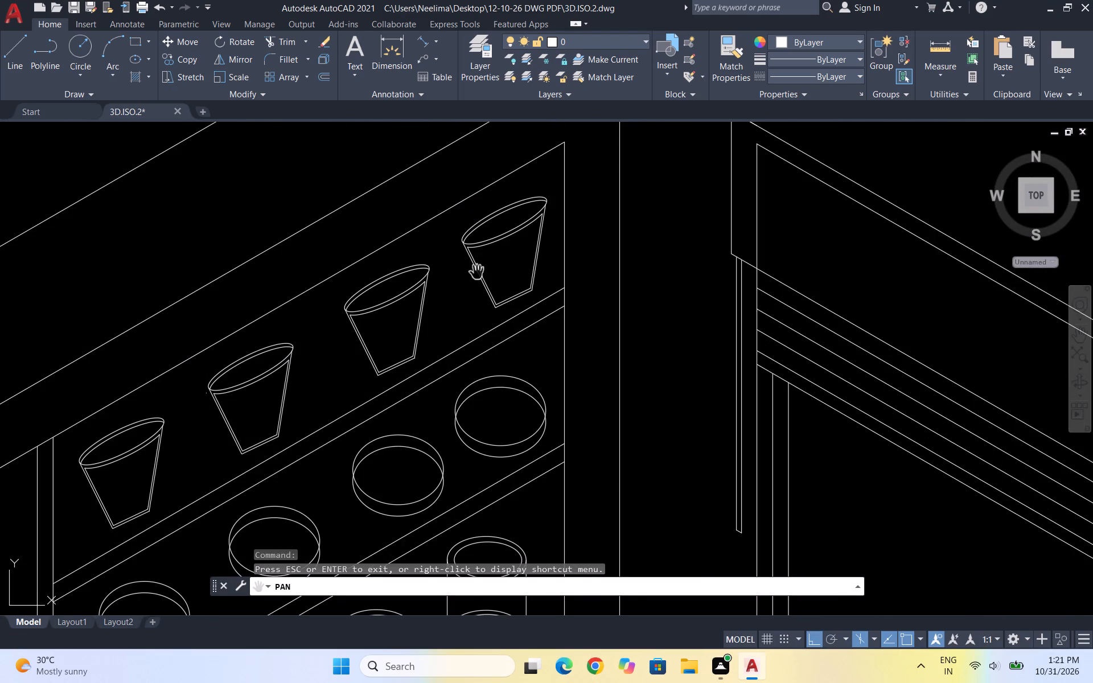
pyautogui.moveTo(494, 282); pyautogui.dragTo(535, 151)
pyautogui.moveTo(467, 311); pyautogui.dragTo(574, 470)
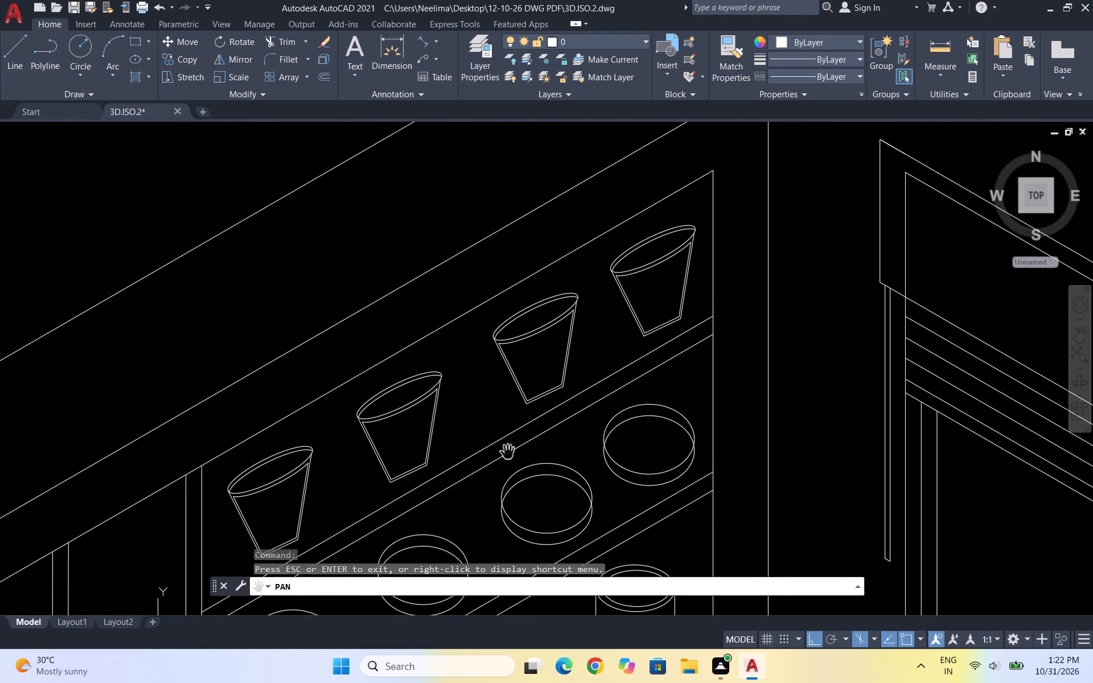
pyautogui.moveTo(420, 419); pyautogui.dragTo(272, 281)
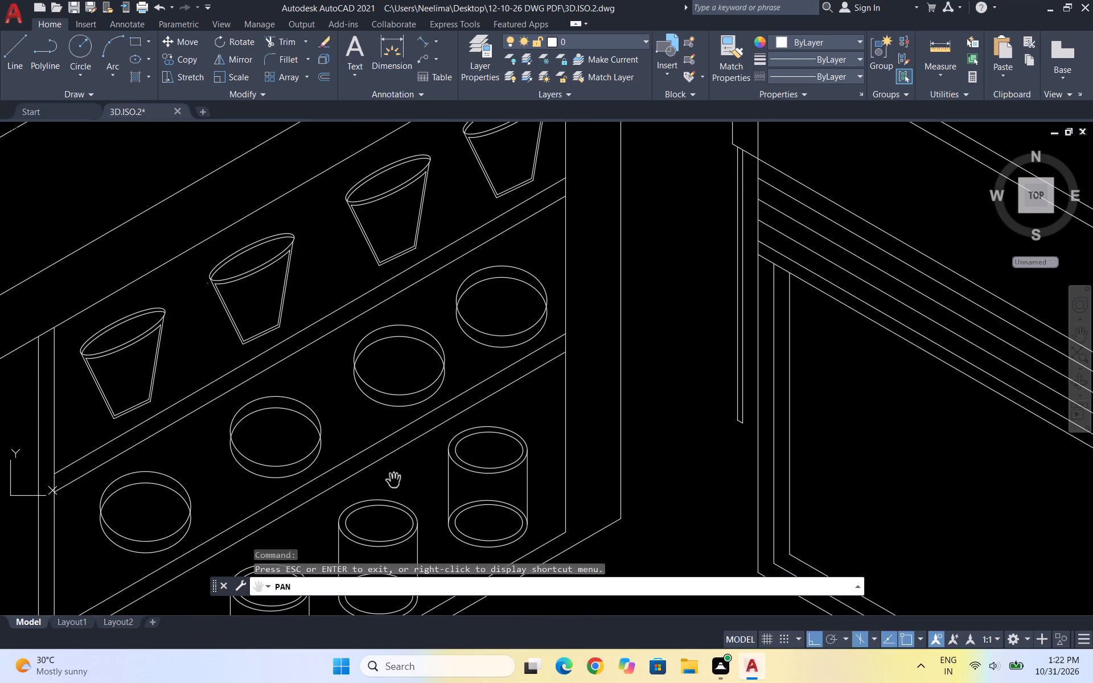
pyautogui.moveTo(388, 442); pyautogui.dragTo(421, 353)
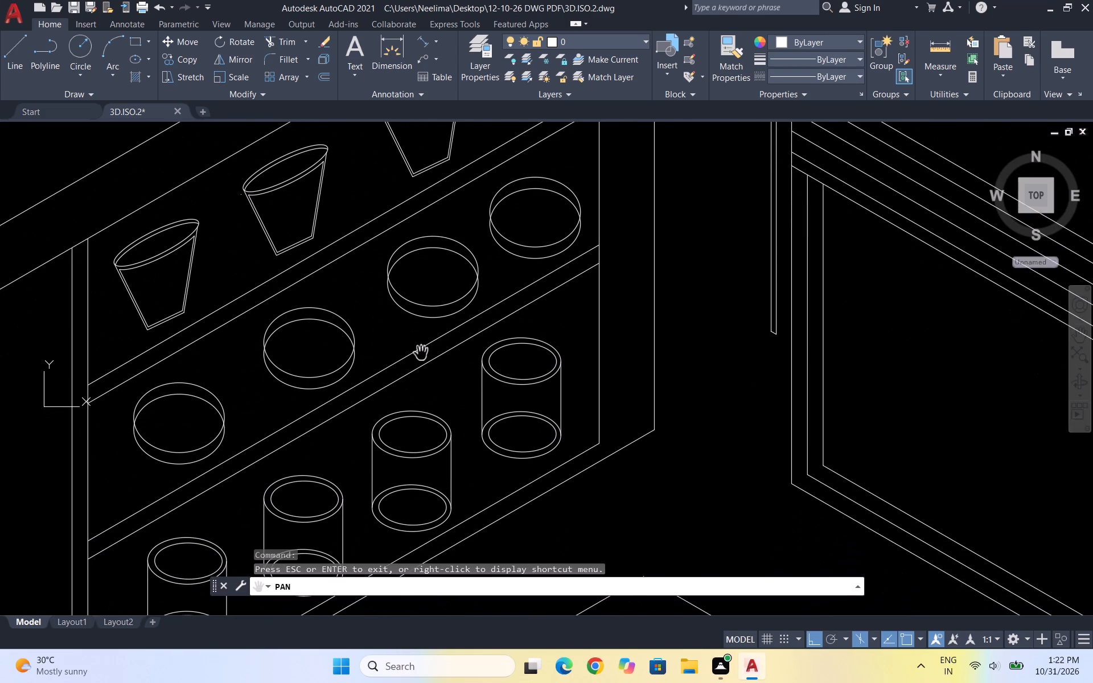
pyautogui.scroll(-2, 422, 353)
pyautogui.moveTo(432, 367); pyautogui.dragTo(561, 275)
pyautogui.moveTo(357, 429); pyautogui.dragTo(536, 303)
pyautogui.moveTo(516, 340); pyautogui.dragTo(456, 373)
pyautogui.scroll(1, 495, 316)
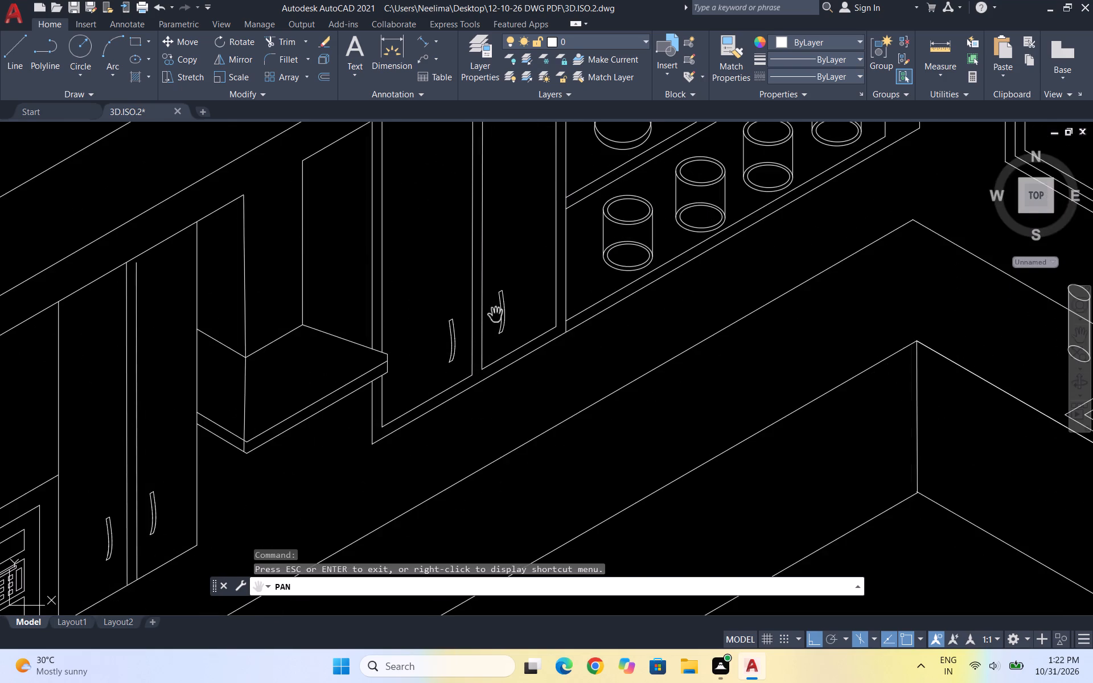
pyautogui.moveTo(483, 325); pyautogui.dragTo(424, 381)
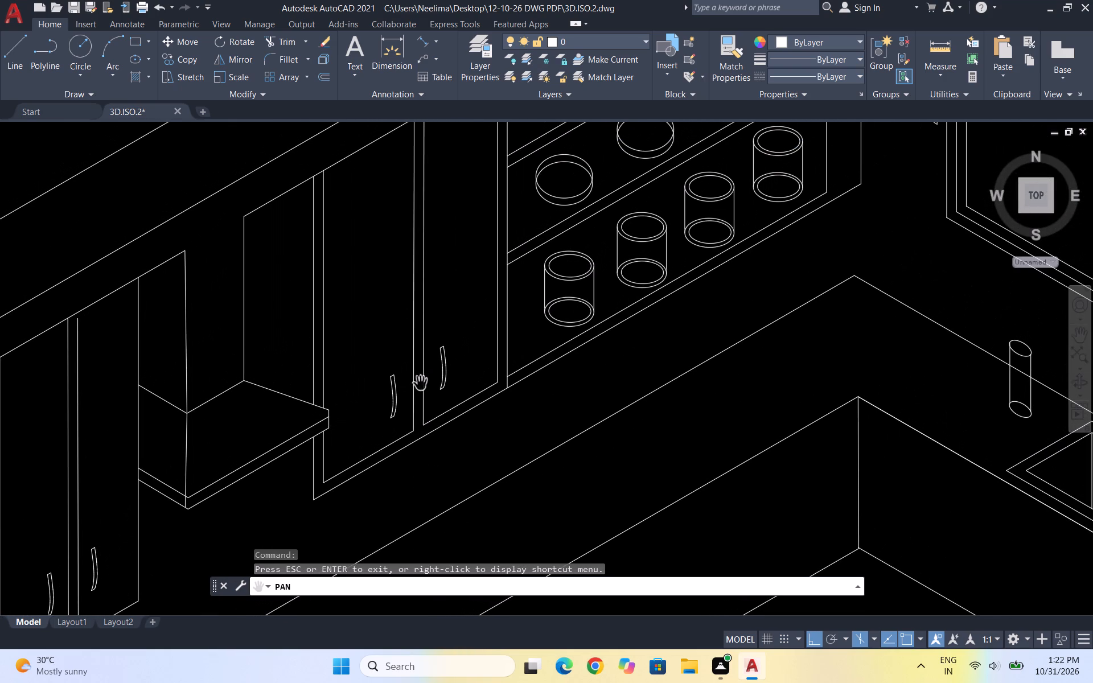
pyautogui.scroll(-3, 455, 308)
pyautogui.moveTo(718, 372); pyautogui.dragTo(698, 361)
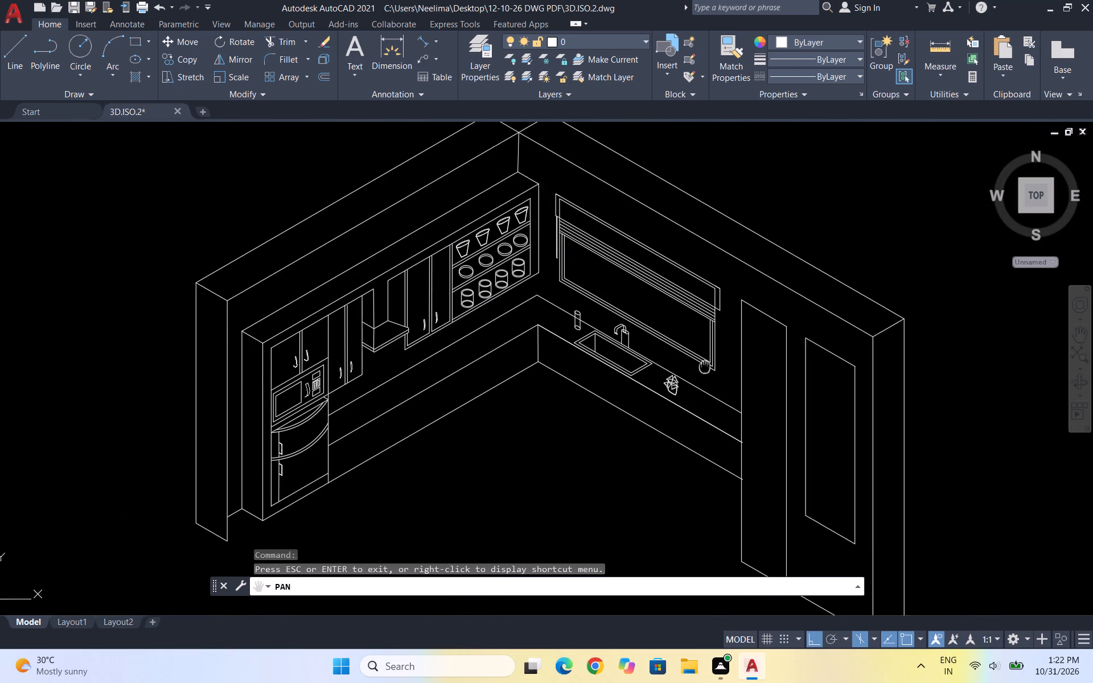
# Inspect the sink, the bent-spout faucet and the new cylinder on the countertop up close.
pyautogui.moveTo(698, 361); pyautogui.dragTo(647, 349)
pyautogui.scroll(3, 612, 340)
pyautogui.moveTo(529, 321); pyautogui.dragTo(607, 382)
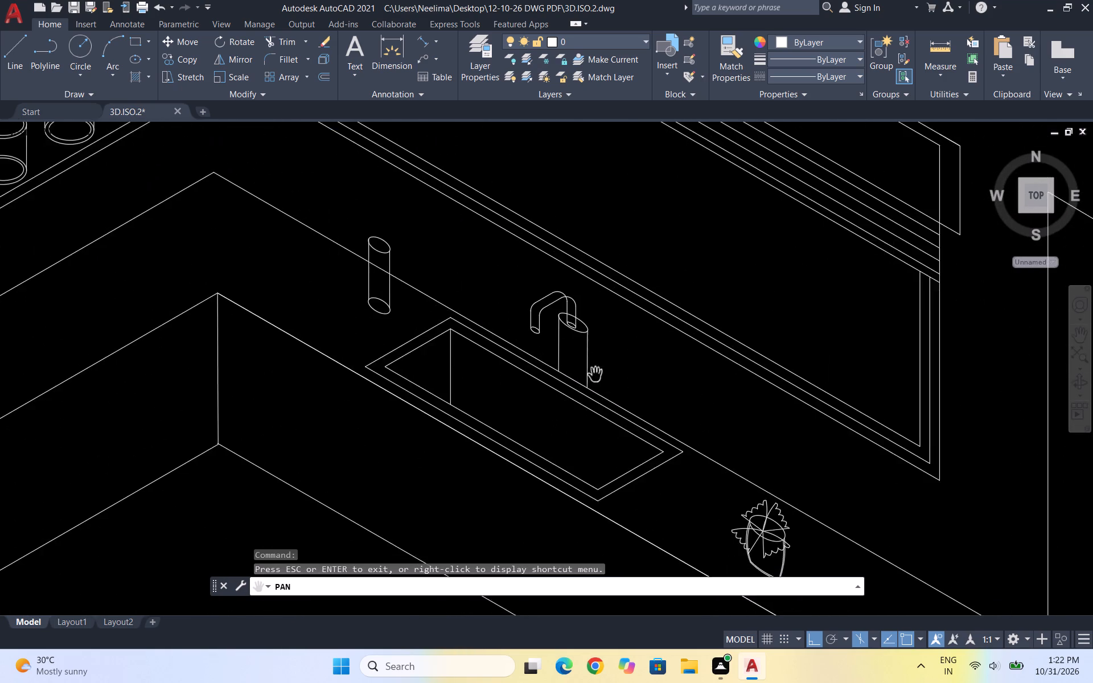
pyautogui.scroll(2, 595, 375)
pyautogui.moveTo(598, 360); pyautogui.dragTo(576, 442)
pyautogui.scroll(1, 550, 422)
pyautogui.scroll(-1, 622, 348)
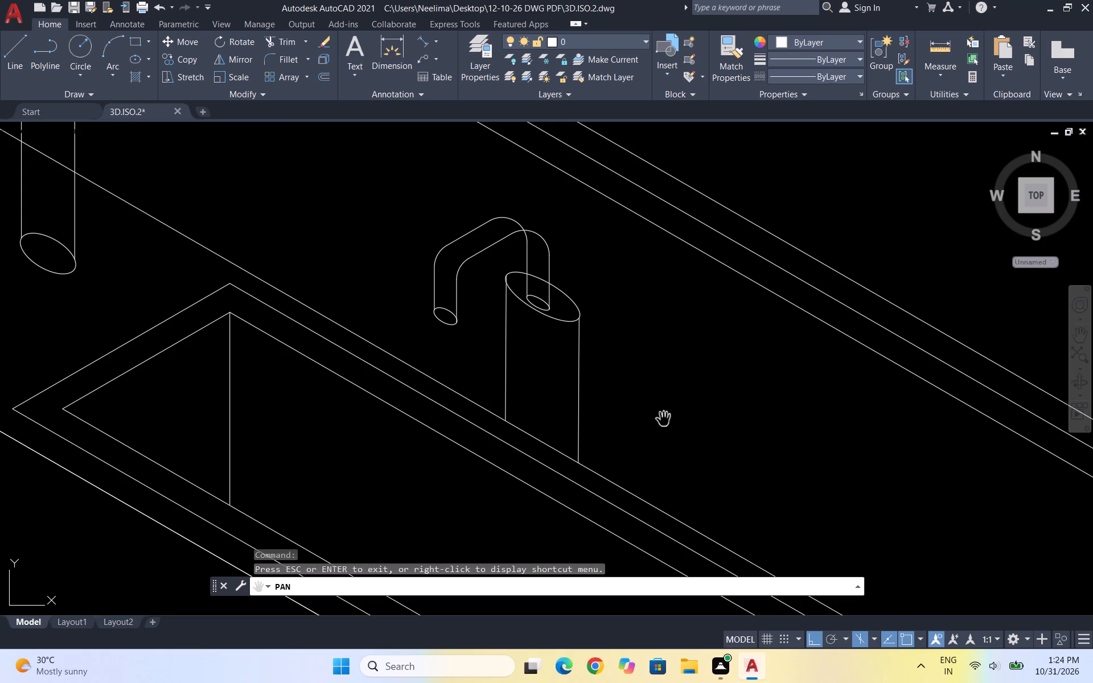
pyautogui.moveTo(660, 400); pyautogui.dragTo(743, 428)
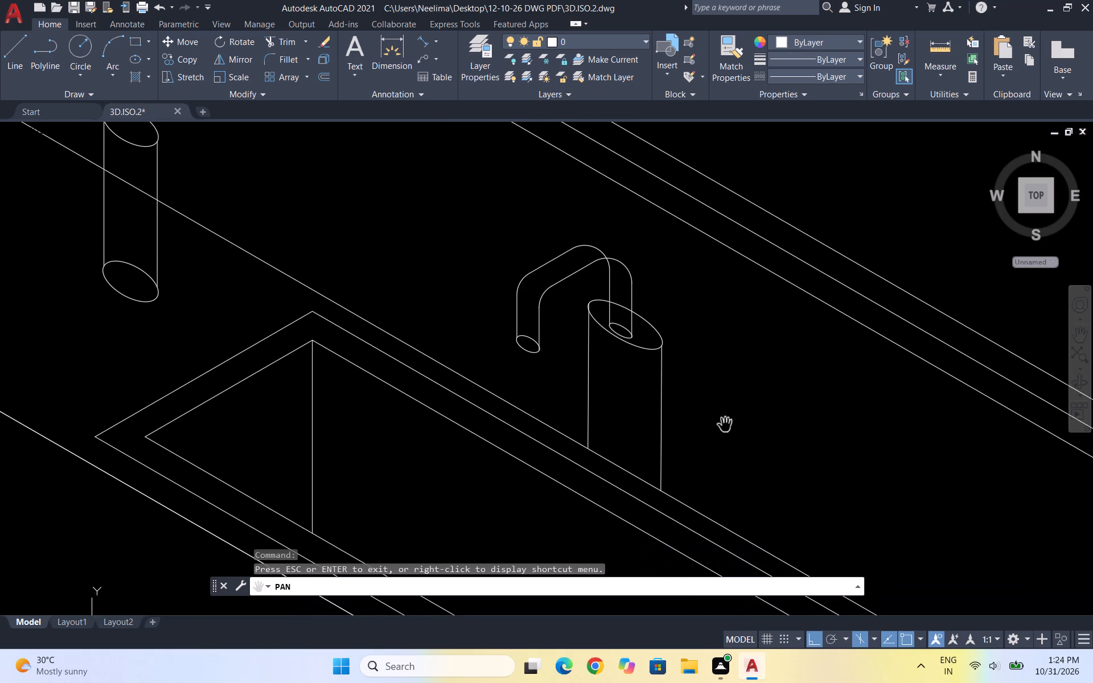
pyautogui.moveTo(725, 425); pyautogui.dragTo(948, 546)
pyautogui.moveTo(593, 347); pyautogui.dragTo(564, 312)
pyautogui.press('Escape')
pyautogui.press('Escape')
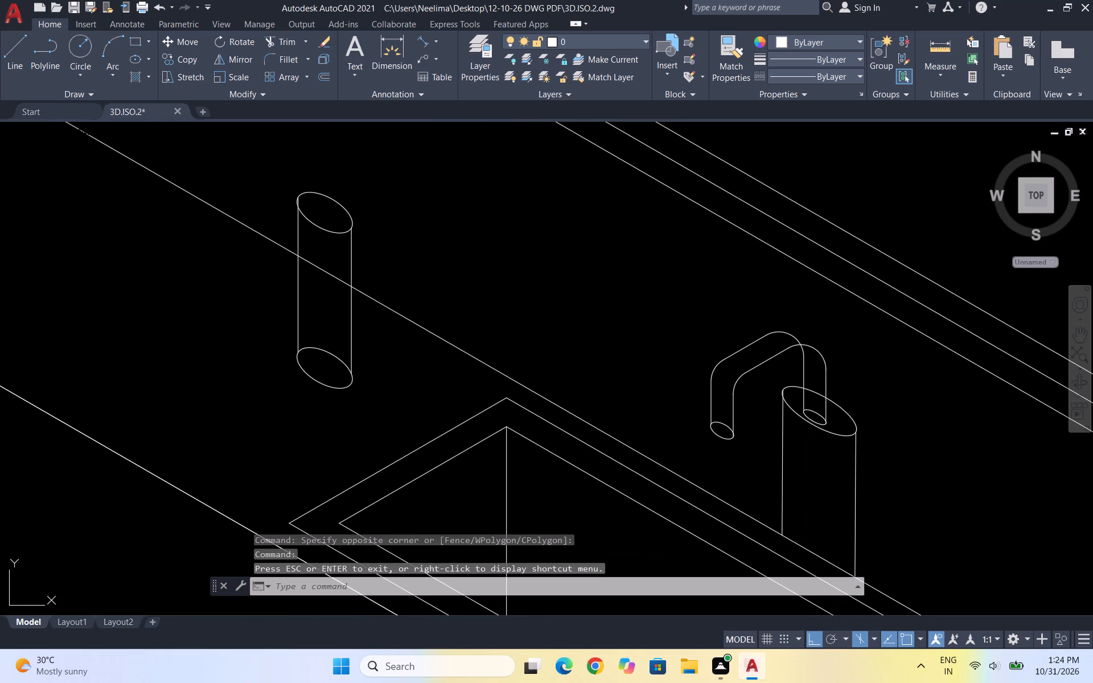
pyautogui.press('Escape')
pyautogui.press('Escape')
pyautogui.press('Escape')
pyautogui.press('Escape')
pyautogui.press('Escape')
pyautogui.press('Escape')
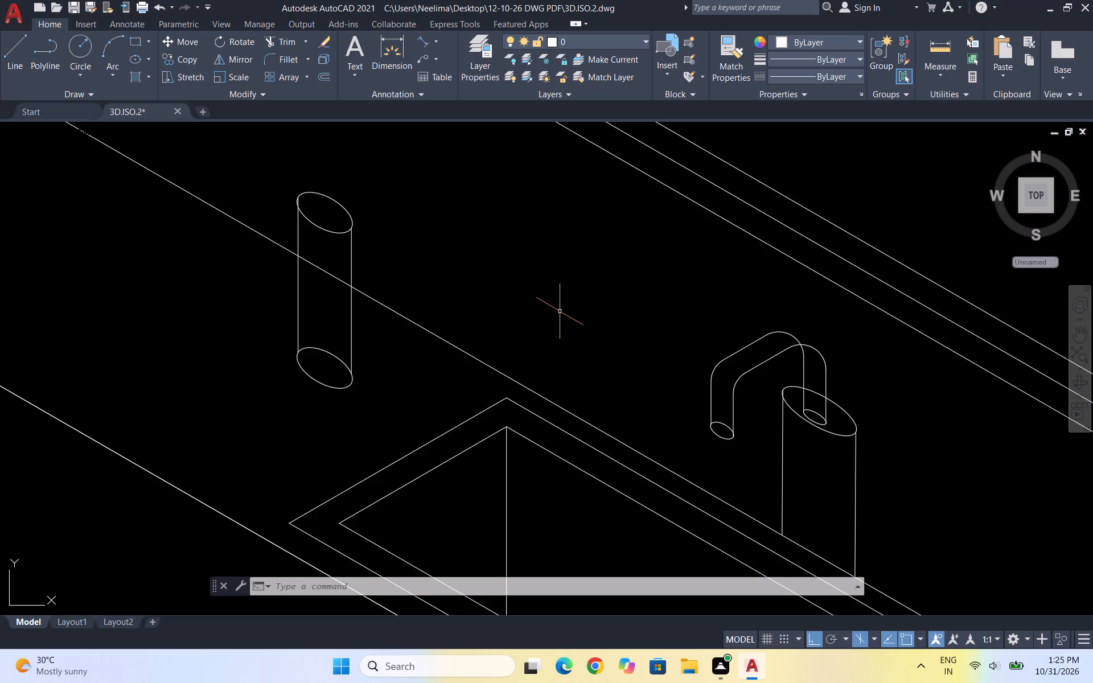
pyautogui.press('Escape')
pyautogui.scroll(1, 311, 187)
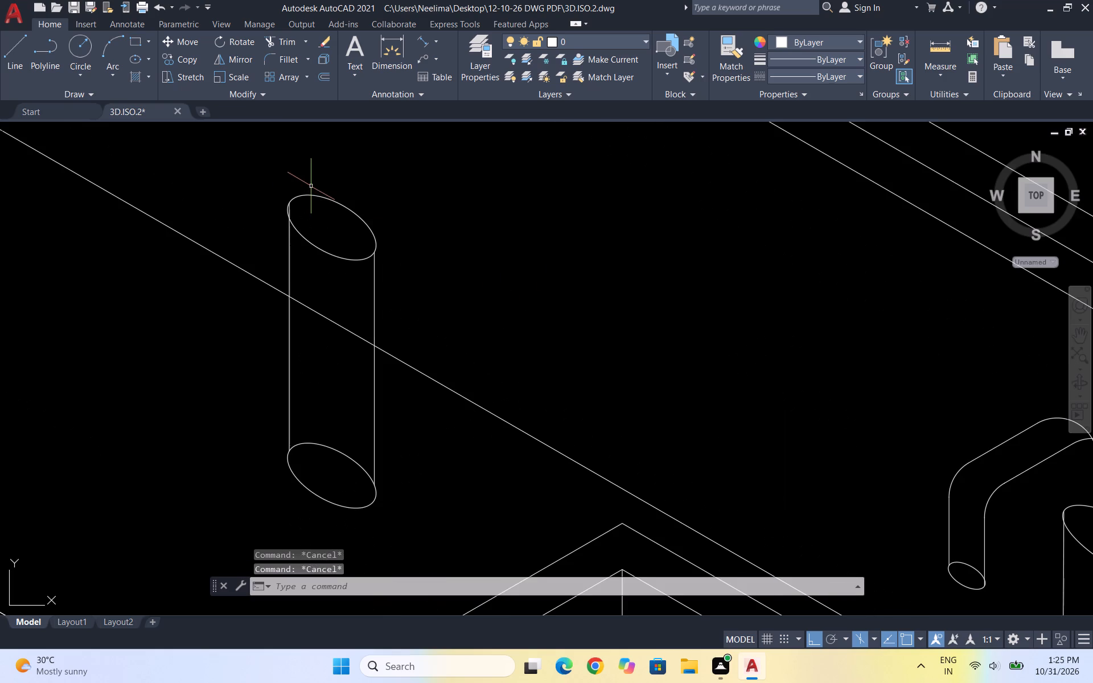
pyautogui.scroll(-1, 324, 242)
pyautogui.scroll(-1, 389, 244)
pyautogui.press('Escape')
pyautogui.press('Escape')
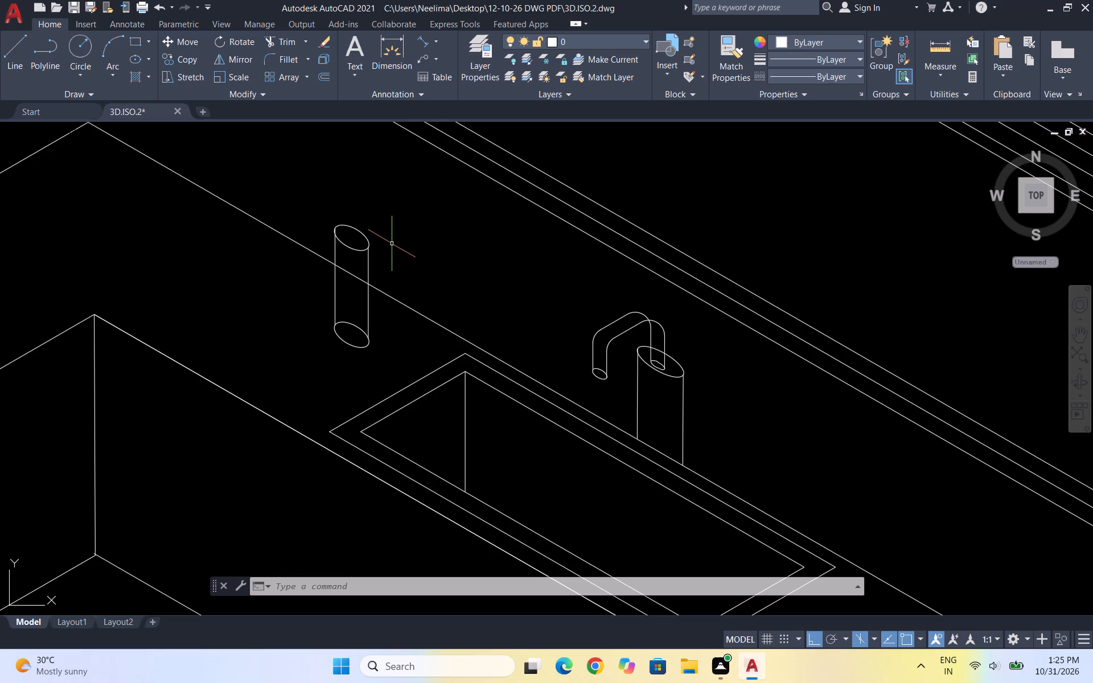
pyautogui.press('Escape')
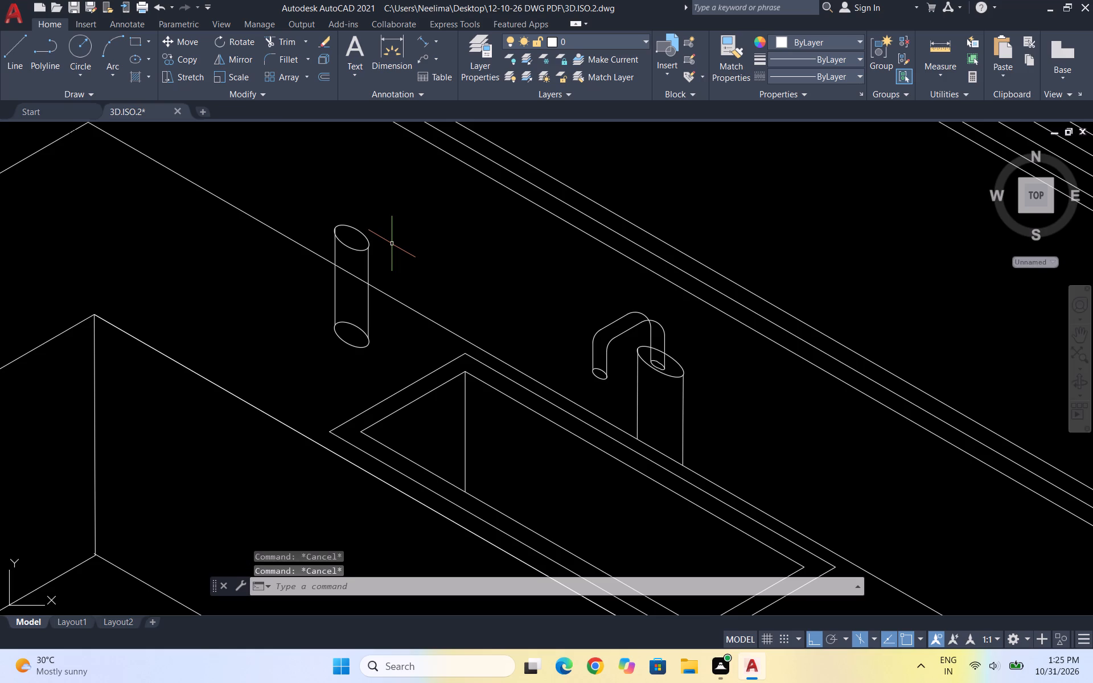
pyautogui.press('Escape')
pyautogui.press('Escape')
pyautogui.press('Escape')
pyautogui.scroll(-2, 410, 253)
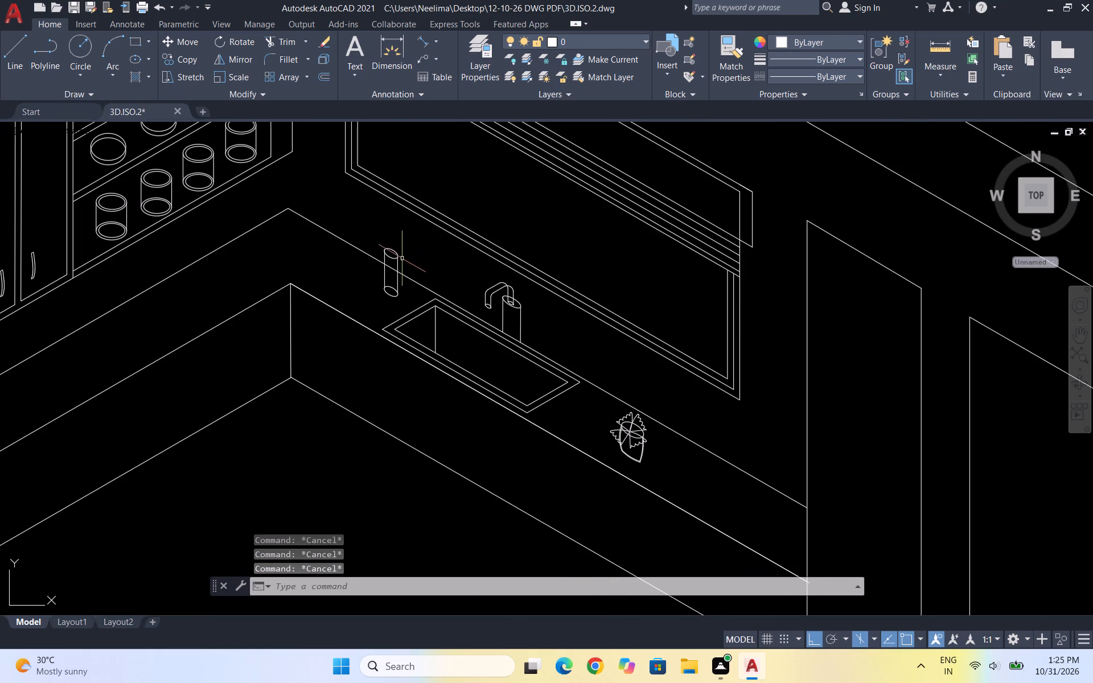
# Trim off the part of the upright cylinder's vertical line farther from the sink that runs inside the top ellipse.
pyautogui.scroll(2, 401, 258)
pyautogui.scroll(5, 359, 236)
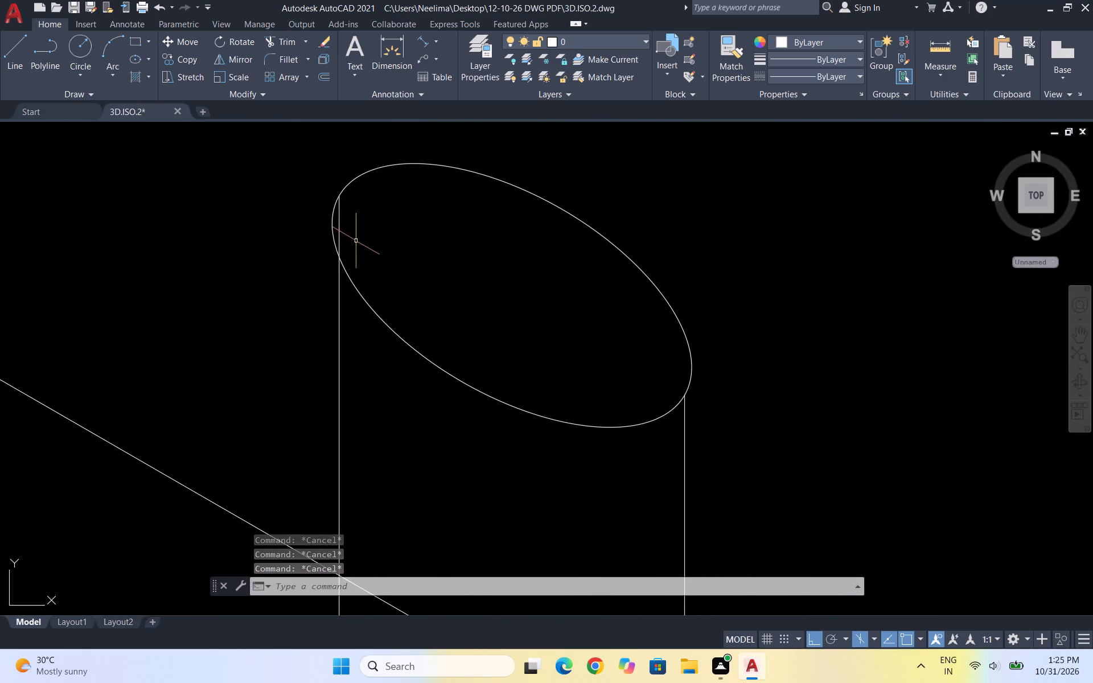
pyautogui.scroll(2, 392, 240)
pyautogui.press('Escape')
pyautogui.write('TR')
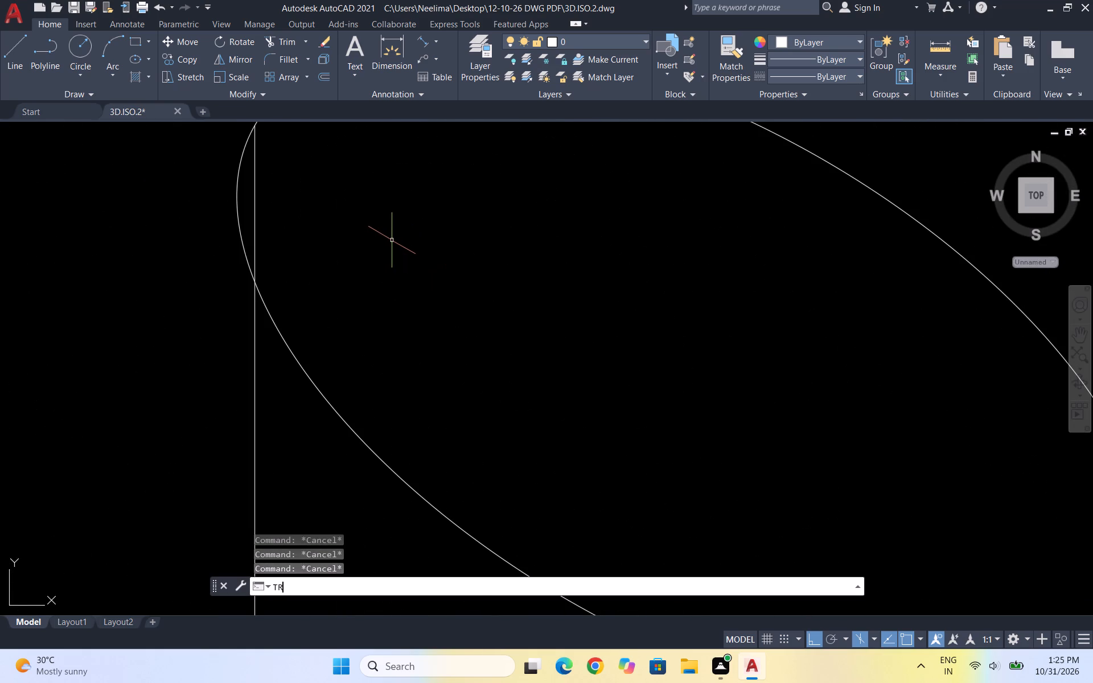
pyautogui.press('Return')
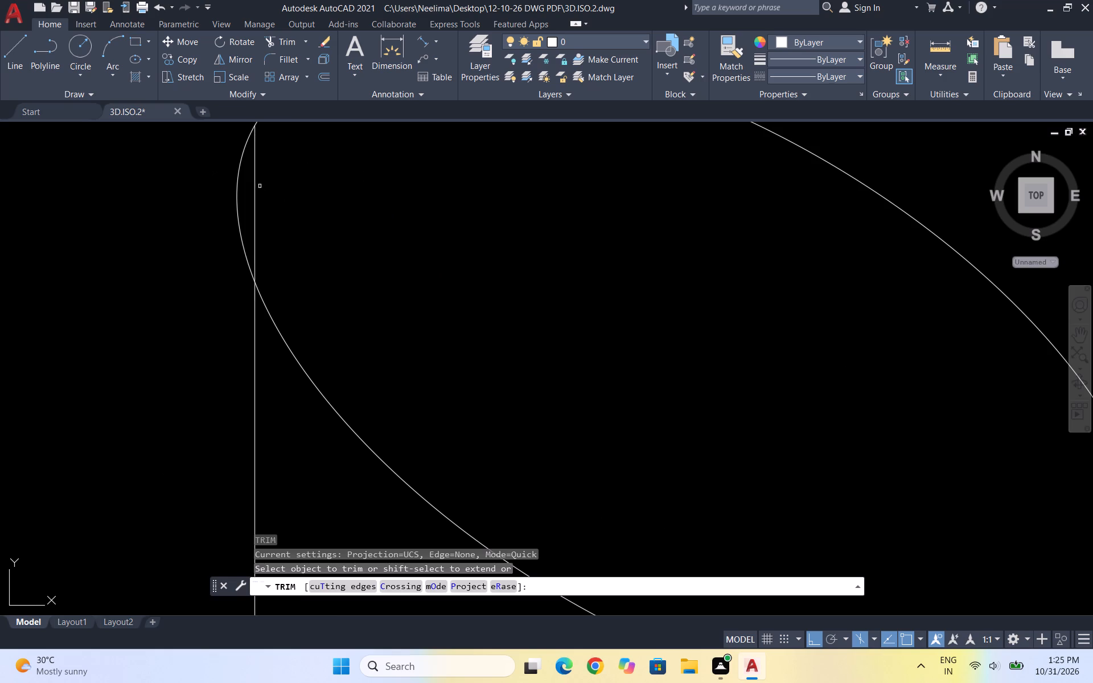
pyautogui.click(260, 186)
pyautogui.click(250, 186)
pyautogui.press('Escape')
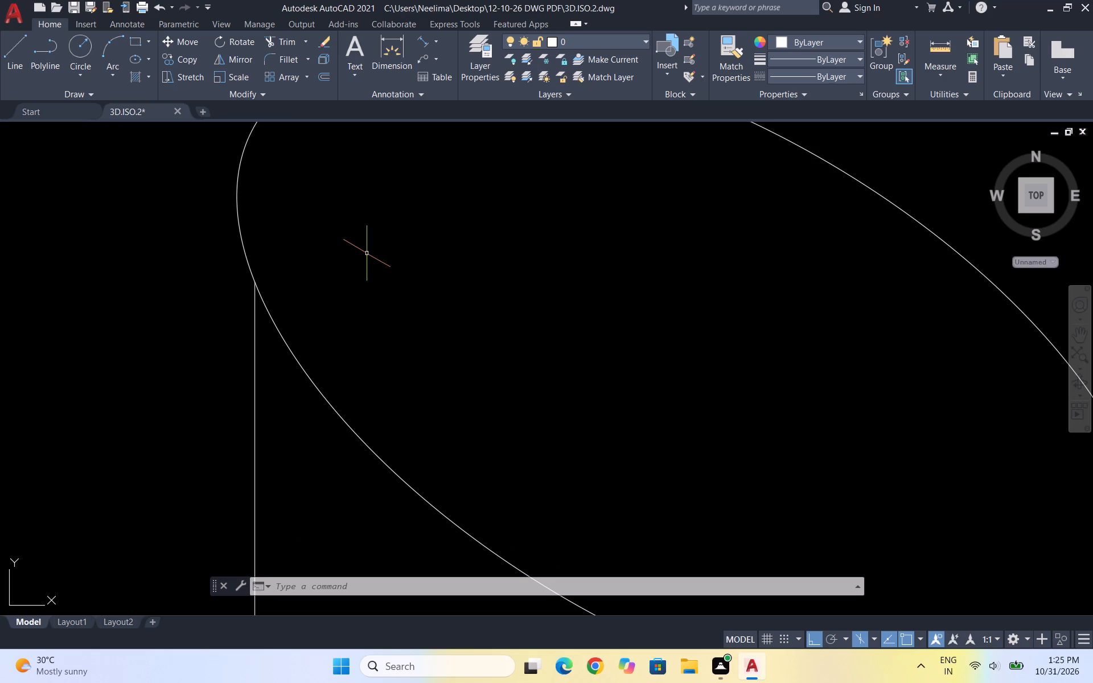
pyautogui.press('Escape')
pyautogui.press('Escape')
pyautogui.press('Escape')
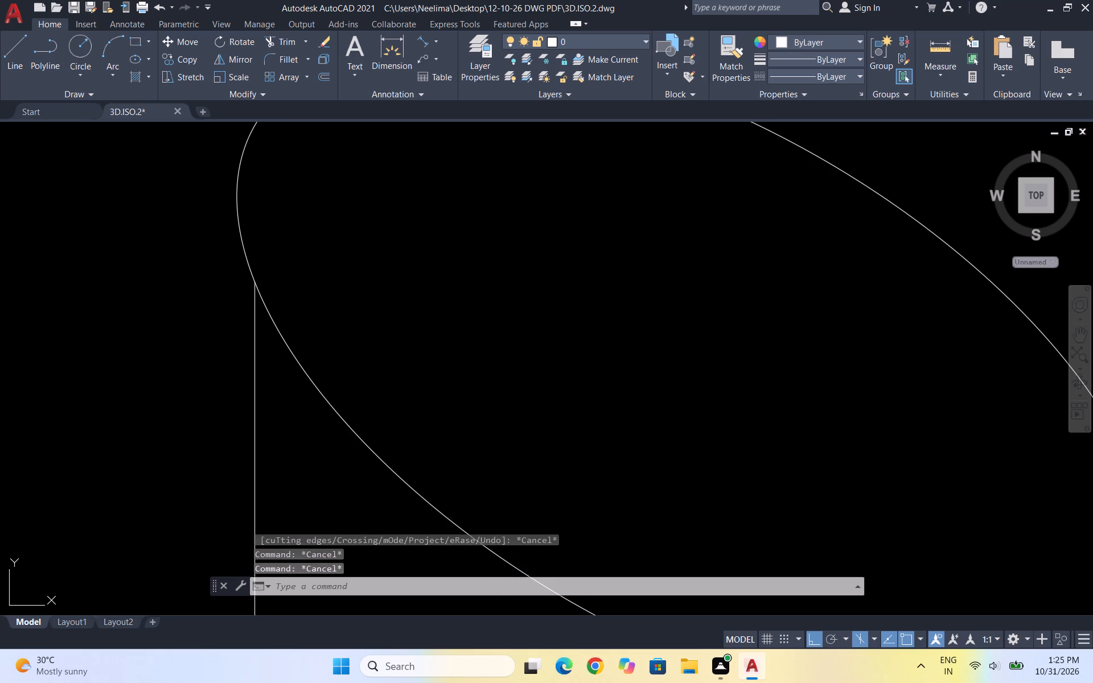
# Erase the whole upright cylinder beside the sink, both ellipses and both vertical lines.
pyautogui.scroll(-3, 572, 234)
pyautogui.press('Escape')
pyautogui.scroll(-2, 678, 258)
pyautogui.scroll(-2, 742, 320)
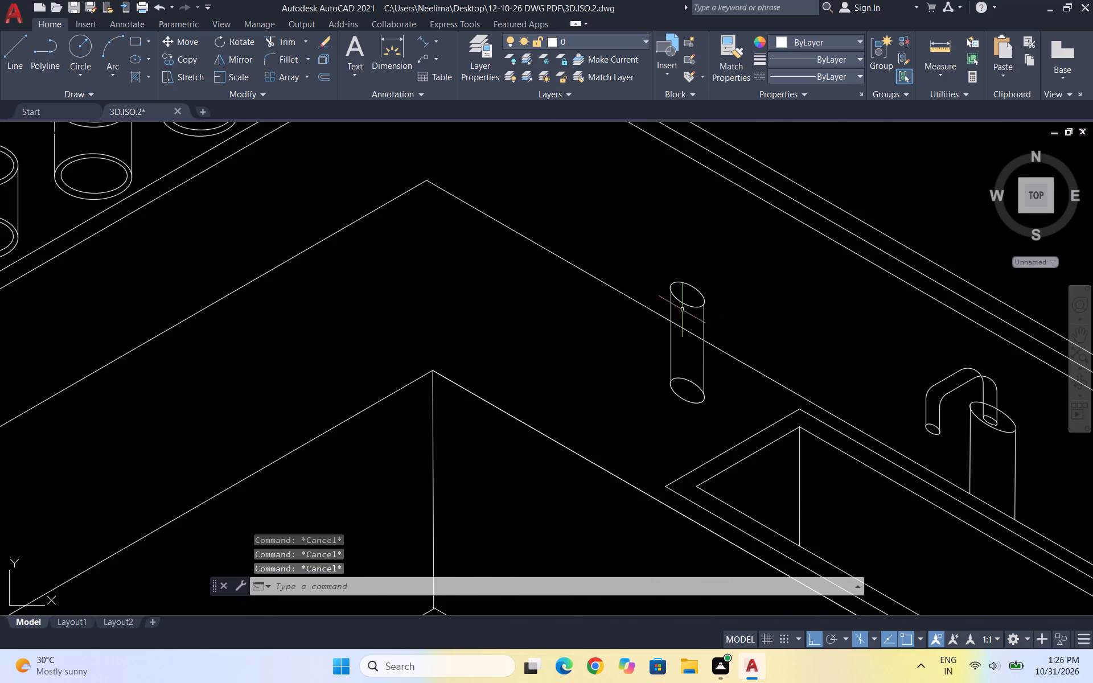
pyautogui.scroll(3, 724, 417)
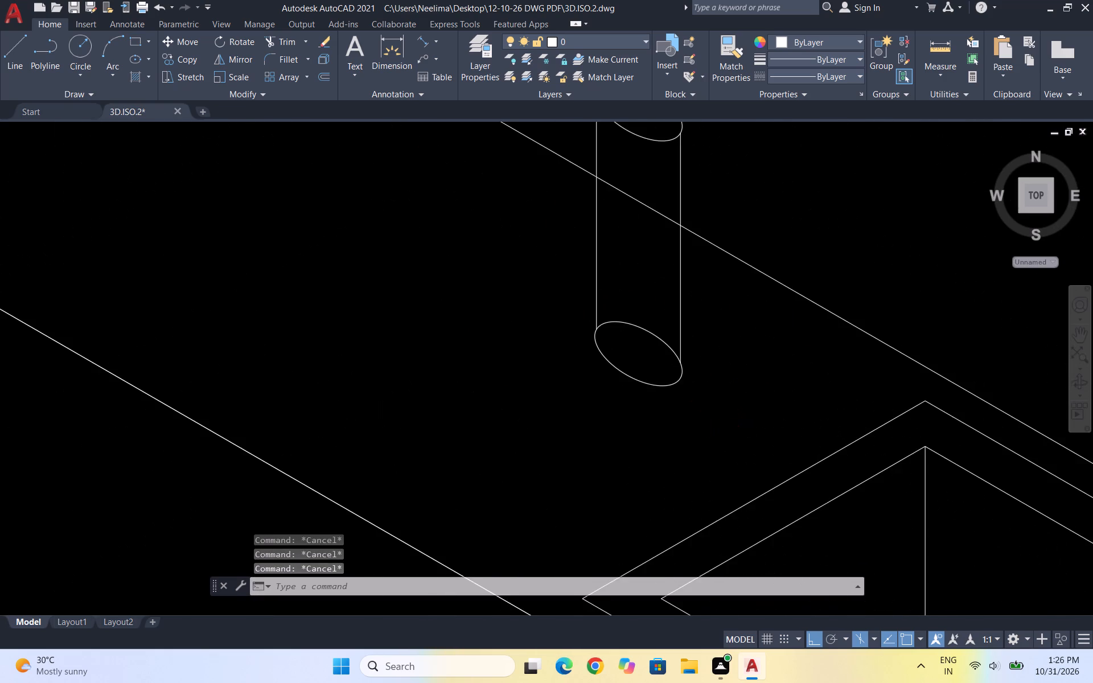
pyautogui.moveTo(706, 410); pyautogui.dragTo(514, 304)
pyautogui.moveTo(412, 214); pyautogui.dragTo(443, 242)
pyautogui.scroll(-3, 569, 313)
pyautogui.scroll(3, 589, 251)
pyautogui.moveTo(623, 282); pyautogui.dragTo(588, 227)
pyautogui.moveTo(550, 173); pyautogui.dragTo(566, 175)
pyautogui.scroll(-3, 697, 190)
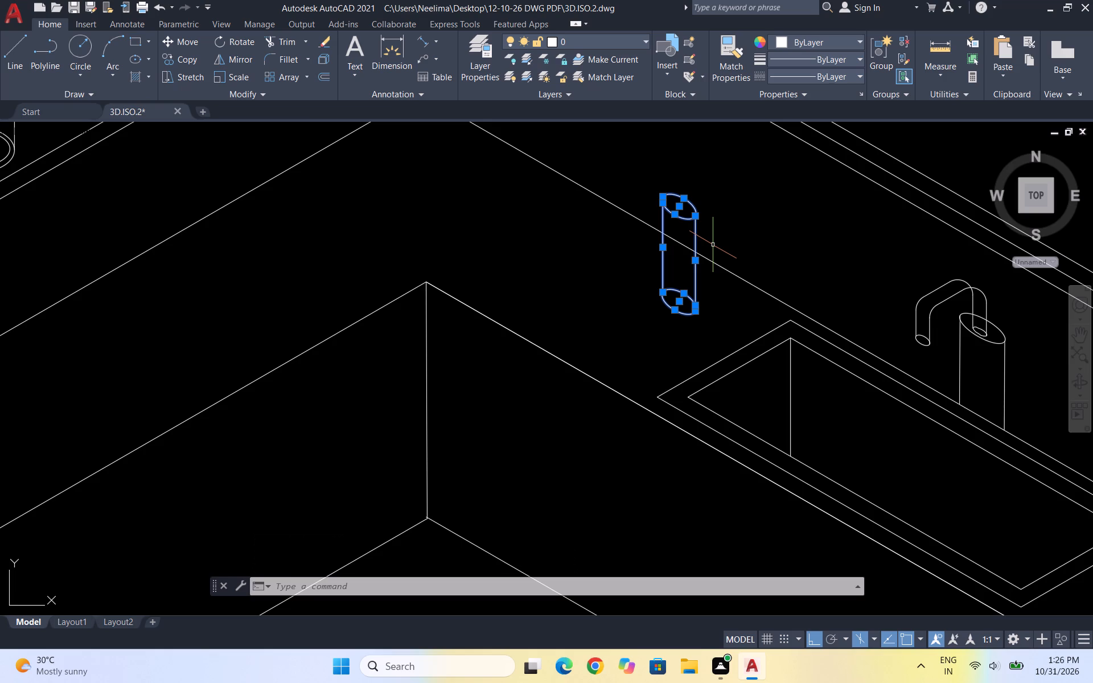
pyautogui.scroll(1, 630, 197)
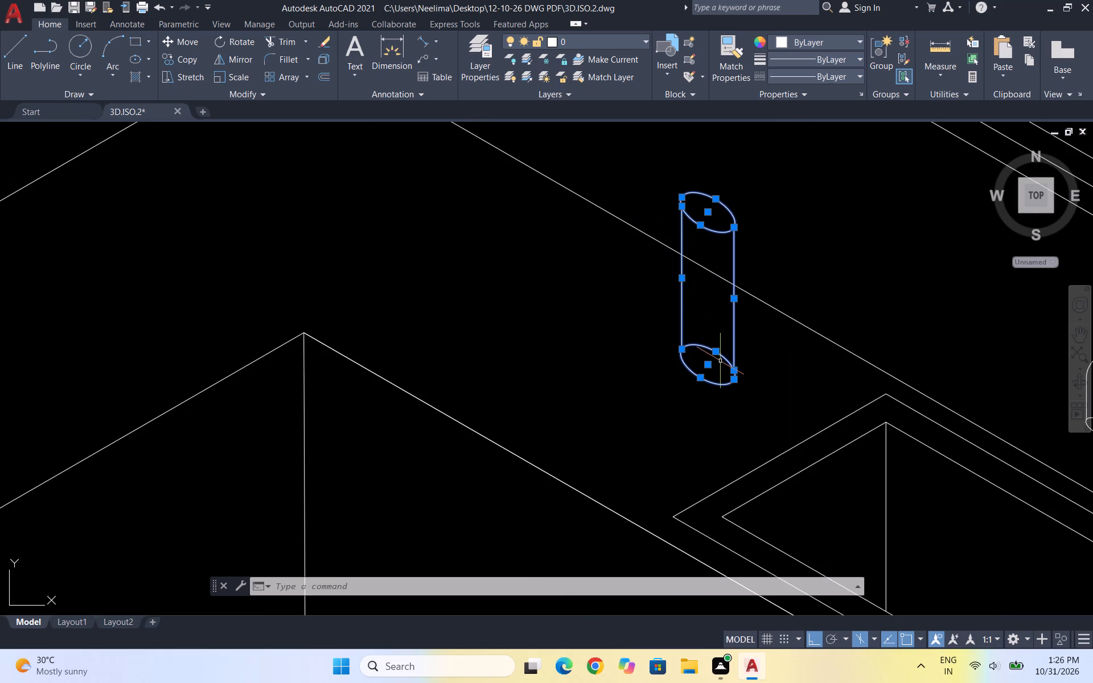
pyautogui.press('Delete')
pyautogui.scroll(-2, 680, 378)
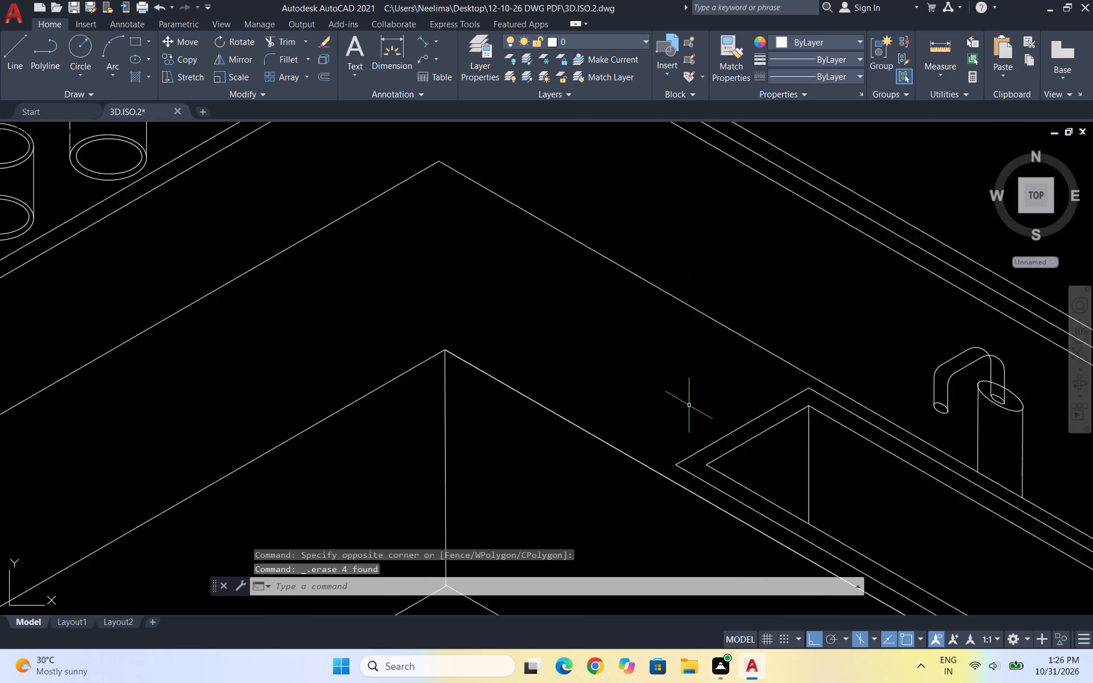
# Draw a vertical line rising from the countertop between the back corner and the sink, ending above the countertop's back edge.
pyautogui.scroll(-2, 689, 405)
pyautogui.scroll(1, 689, 381)
pyautogui.press('Escape')
pyautogui.press('Escape')
pyautogui.press('Escape')
pyautogui.press('l')
pyautogui.press('Return')
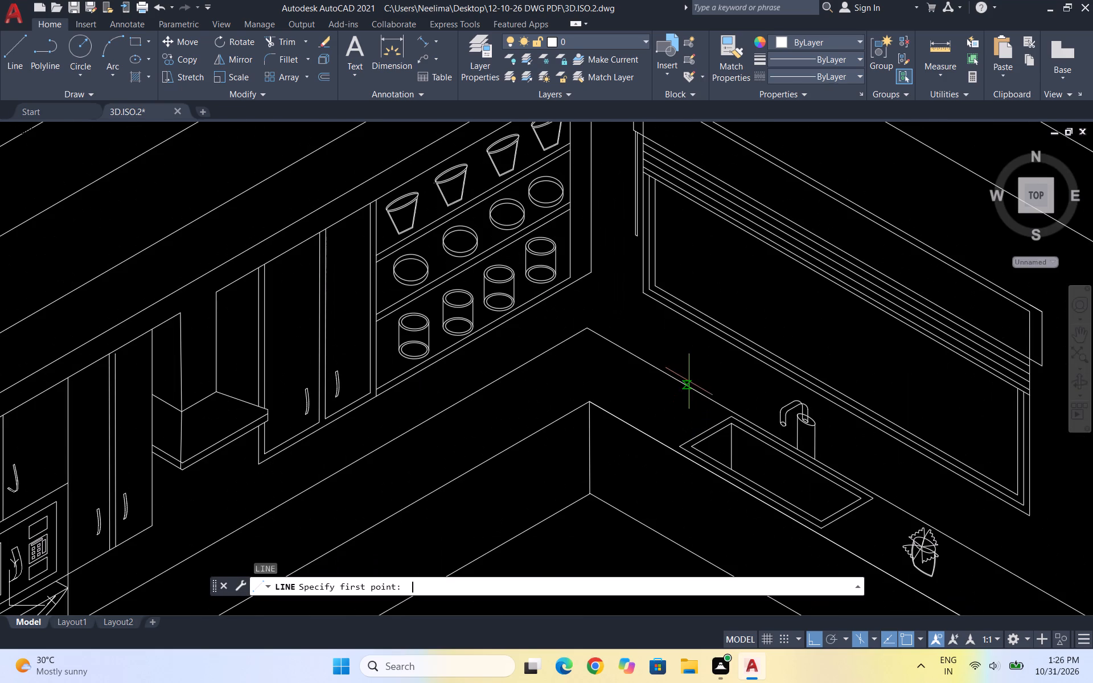
pyautogui.scroll(1, 742, 471)
pyautogui.scroll(1, 635, 341)
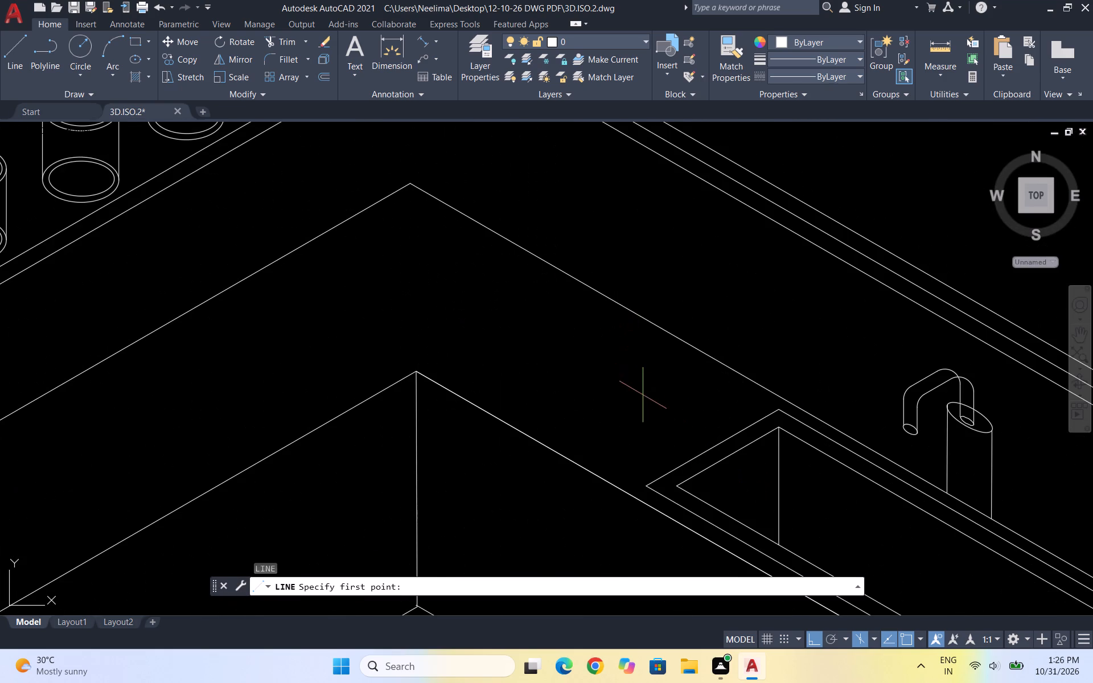
pyautogui.click(643, 395)
pyautogui.click(646, 273)
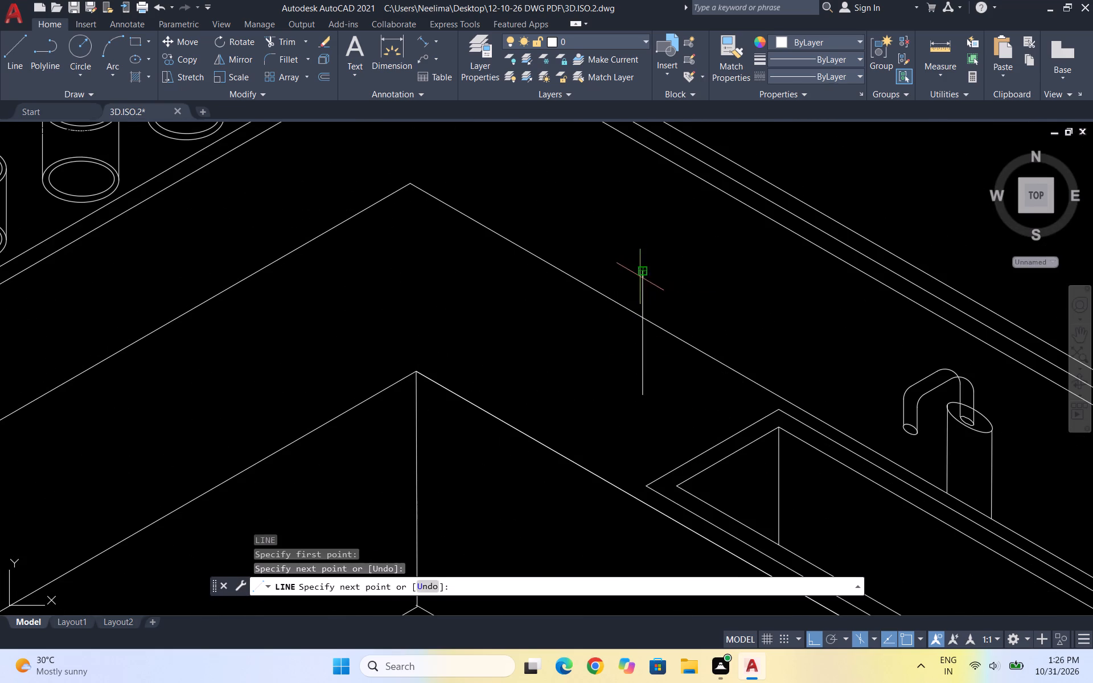
pyautogui.press('Escape')
# Copy the vertical line about 8 units at 150° toward the countertop's back corner.
pyautogui.scroll(3, 640, 277)
pyautogui.moveTo(656, 285); pyautogui.dragTo(644, 279)
pyautogui.click(626, 267)
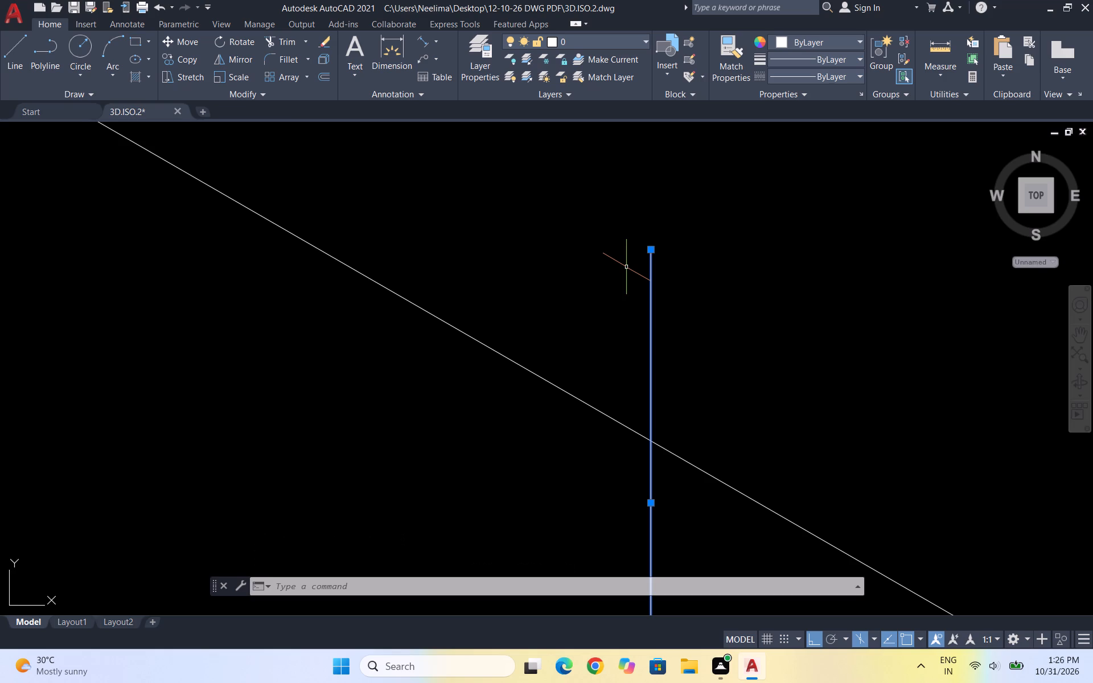
pyautogui.scroll(-3, 589, 257)
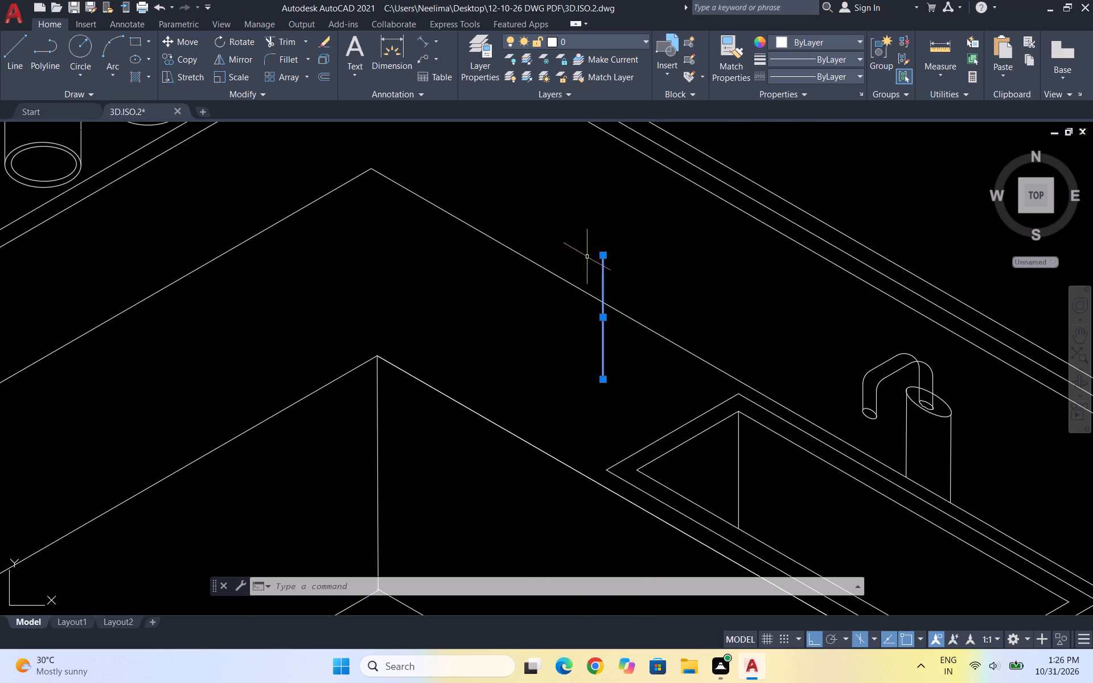
pyautogui.write('CO')
pyautogui.press('Return')
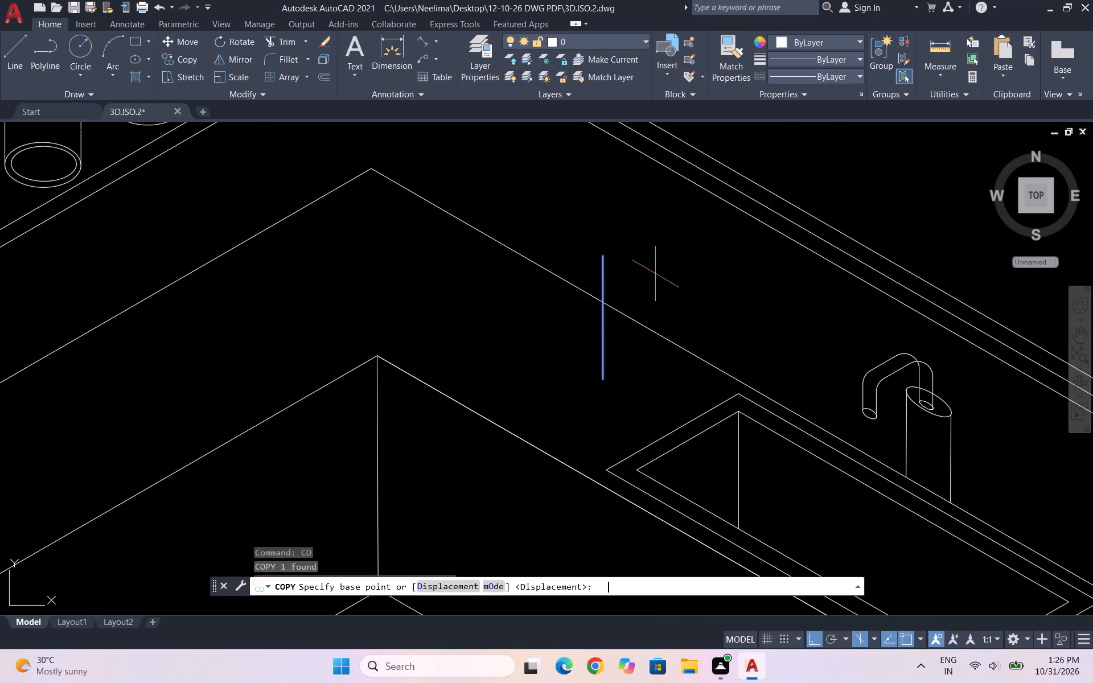
pyautogui.click(600, 316)
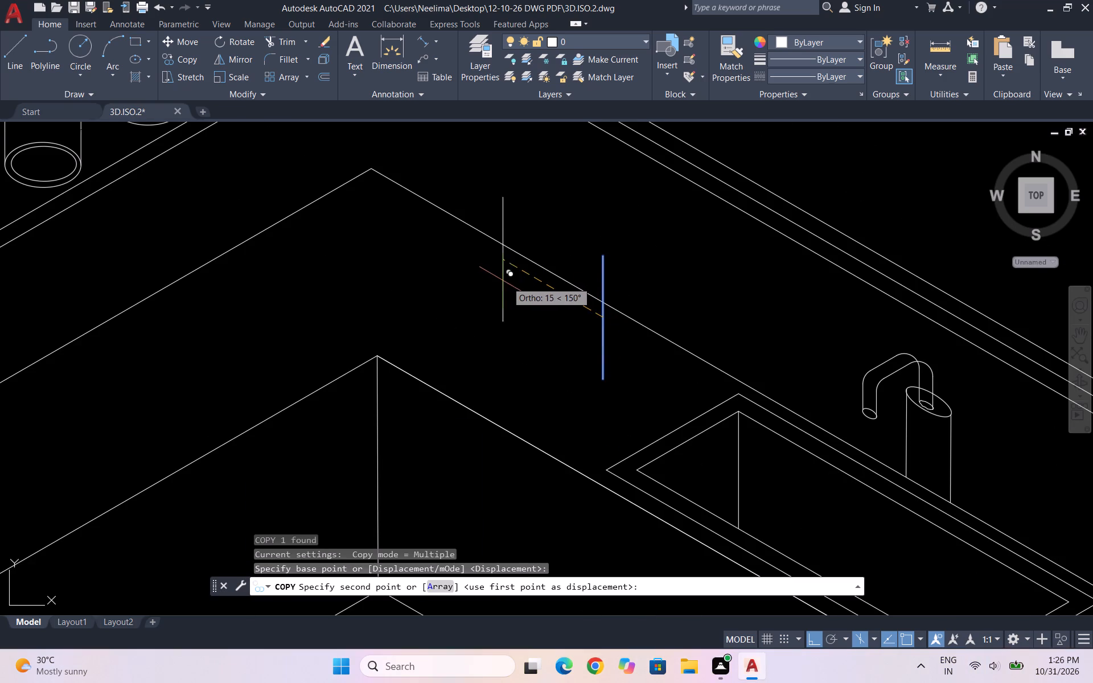
pyautogui.scroll(1, 550, 313)
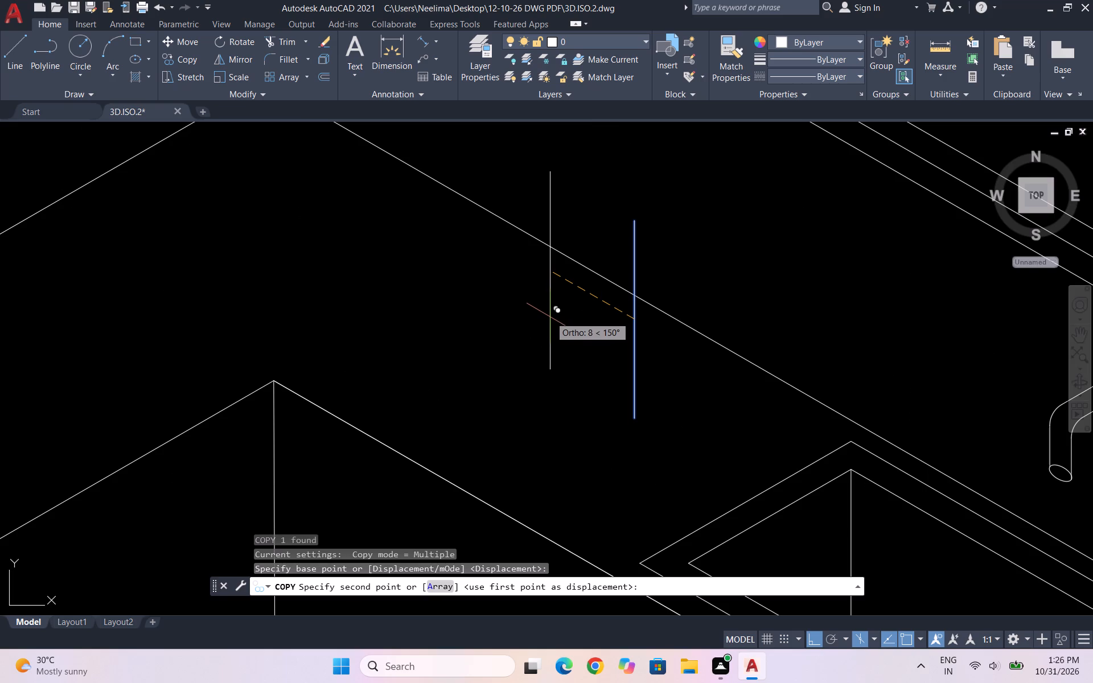
pyautogui.click(550, 314)
pyautogui.press('Escape')
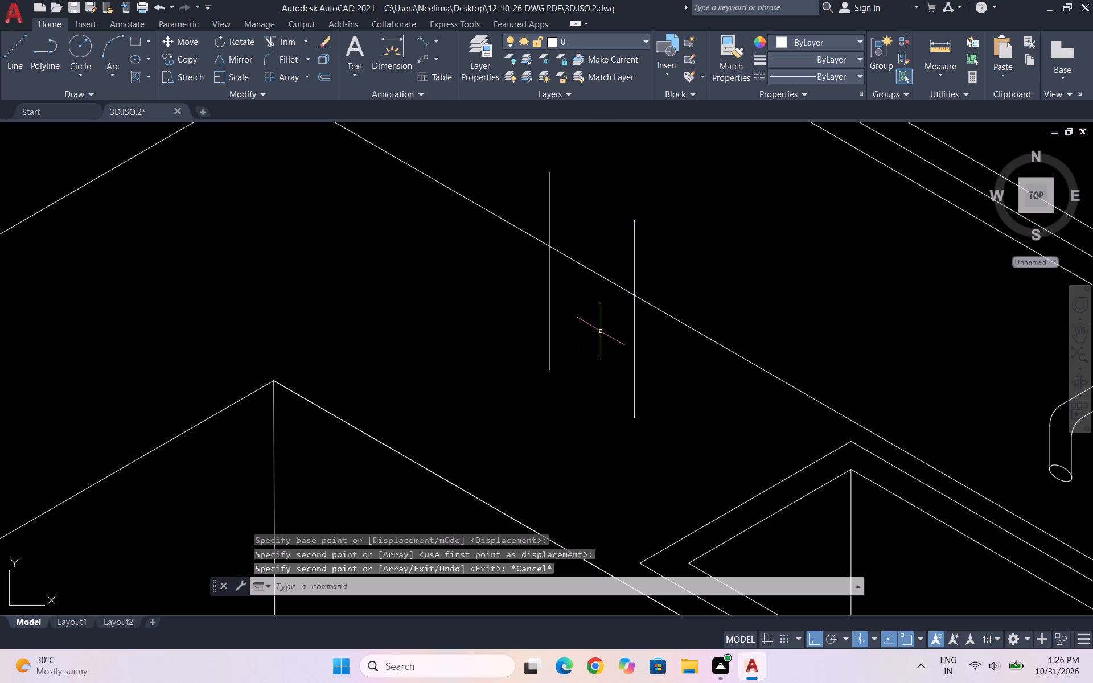
# Draw a narrow ellipse joining the top ends of the two vertical lines as the cylinder's top rim.
pyautogui.write('EL')
pyautogui.press('Return')
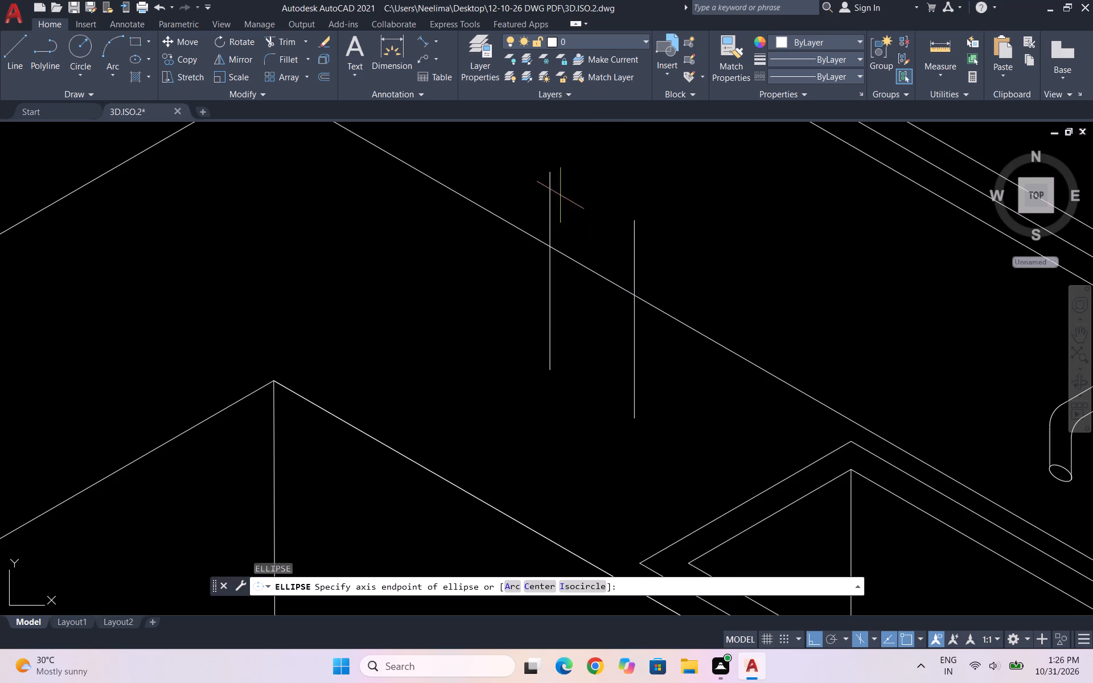
pyautogui.click(550, 172)
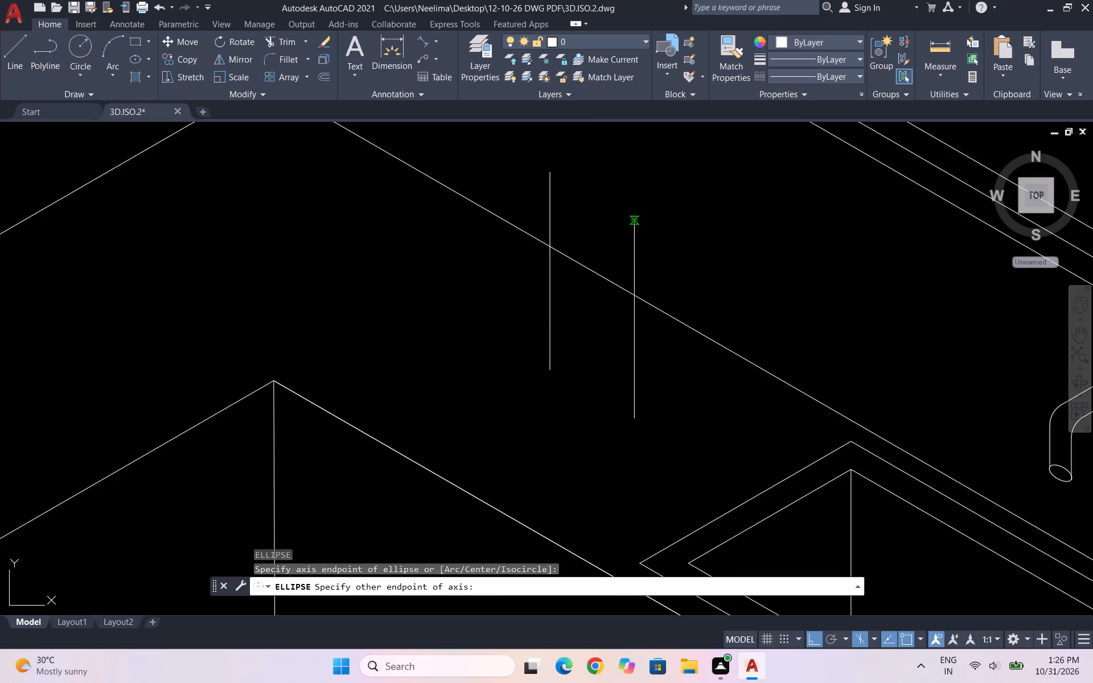
pyautogui.click(638, 220)
pyautogui.click(611, 224)
pyautogui.press('Escape')
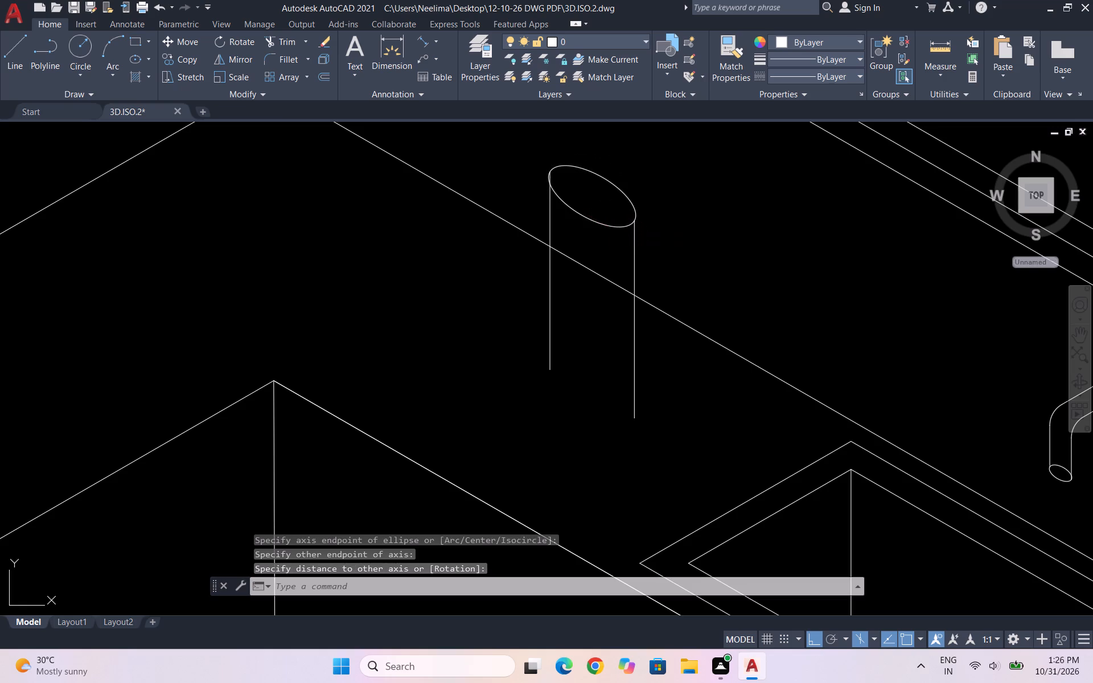
# Copy the top ellipse straight down to the lower ends of the vertical lines as the cylinder's base.
pyautogui.moveTo(618, 238); pyautogui.dragTo(614, 228)
pyautogui.click(611, 217)
pyautogui.press('c')
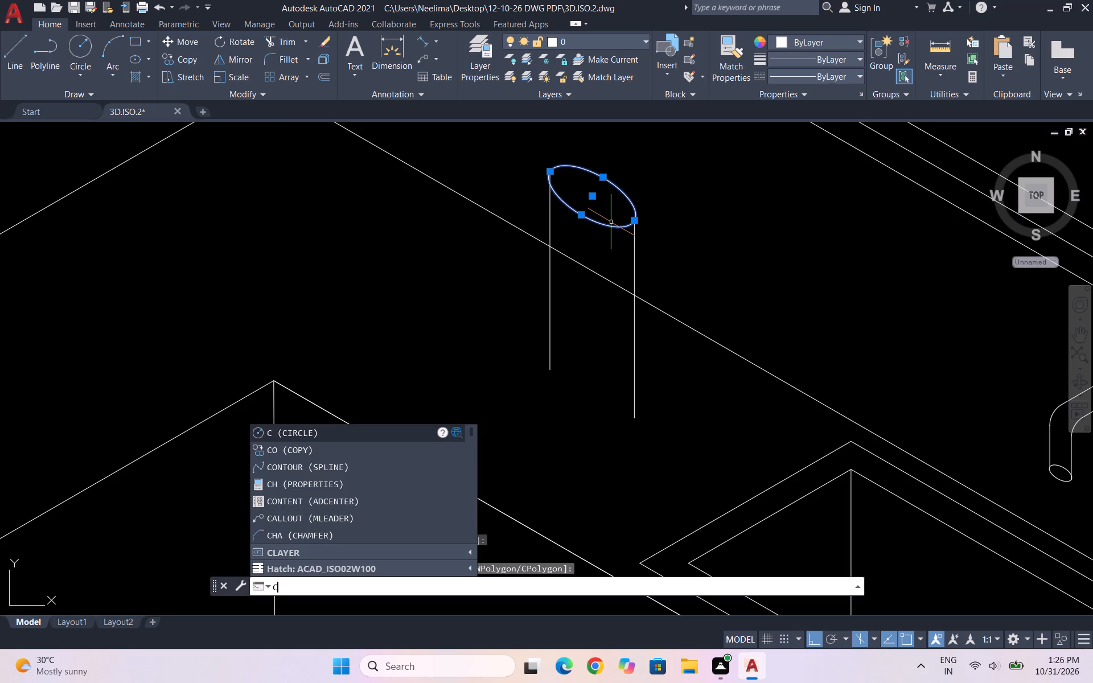
pyautogui.press('o')
pyautogui.press('Return')
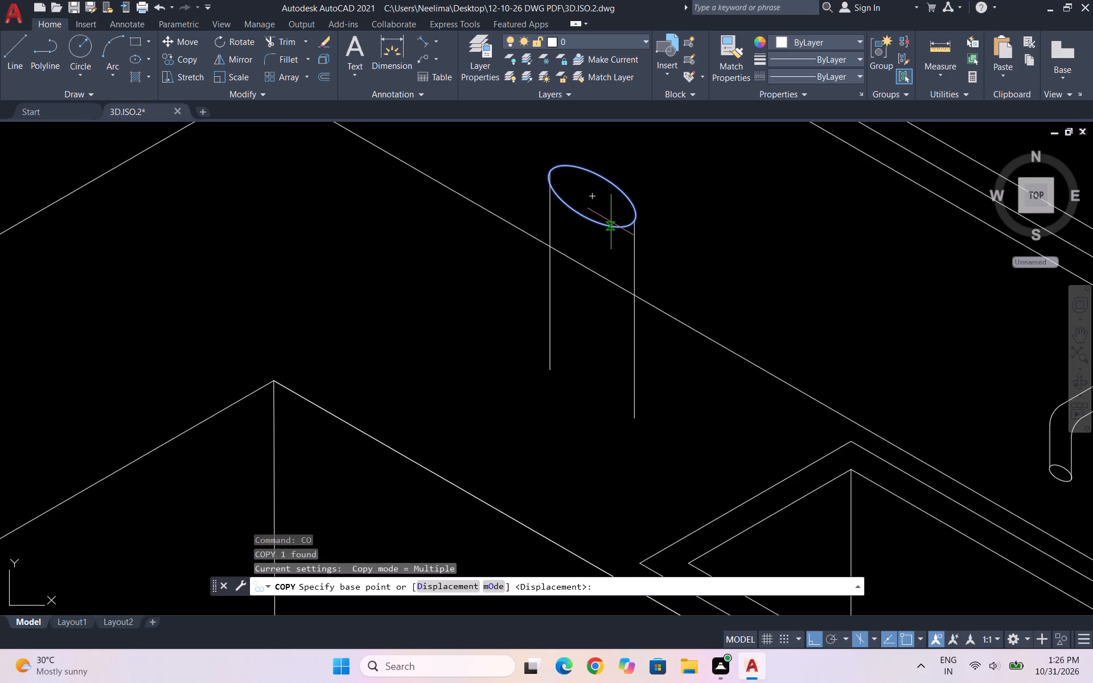
pyautogui.scroll(6, 557, 174)
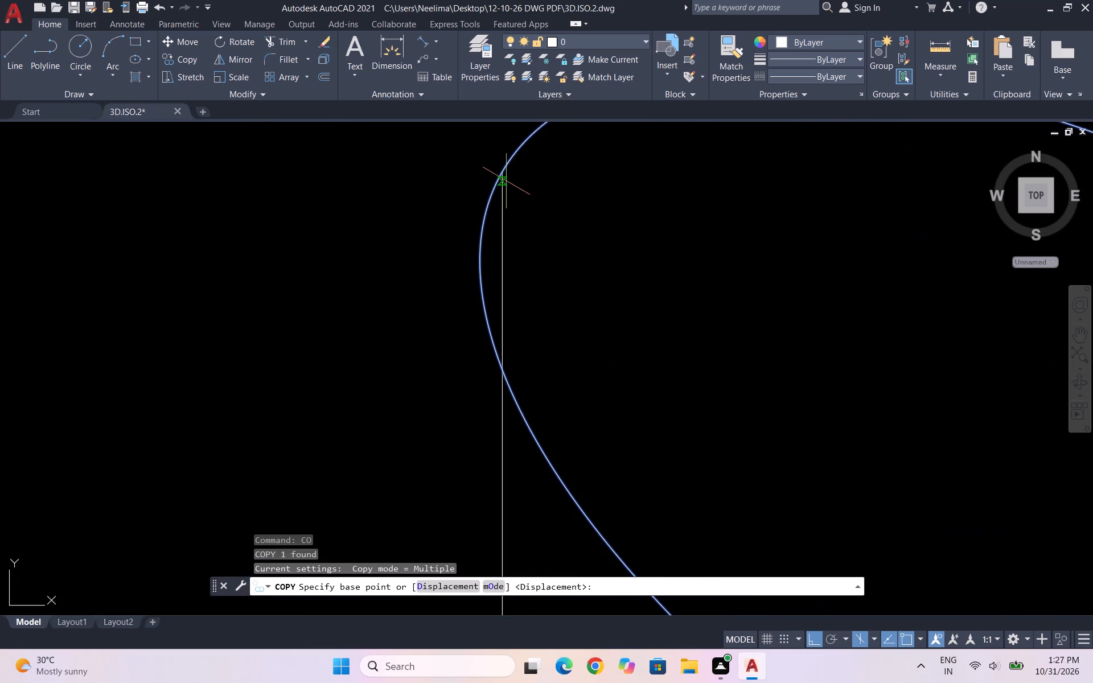
pyautogui.click(503, 172)
pyautogui.scroll(-4, 504, 163)
pyautogui.scroll(-4, 519, 229)
pyautogui.scroll(3, 507, 319)
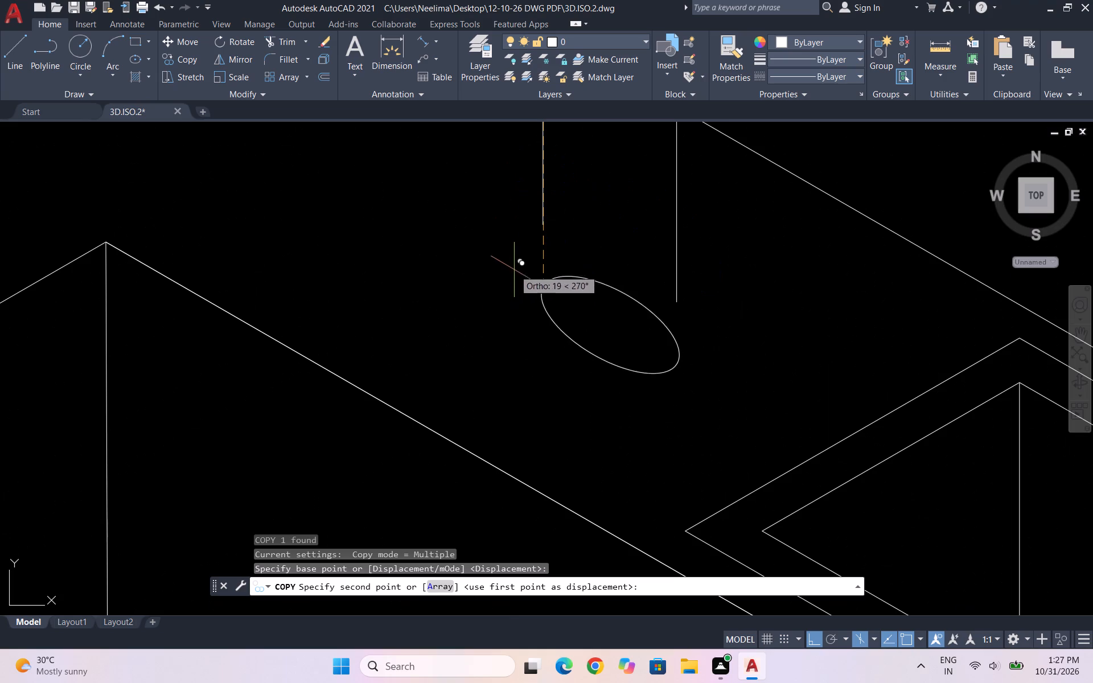
pyautogui.click(544, 218)
pyautogui.press('Escape')
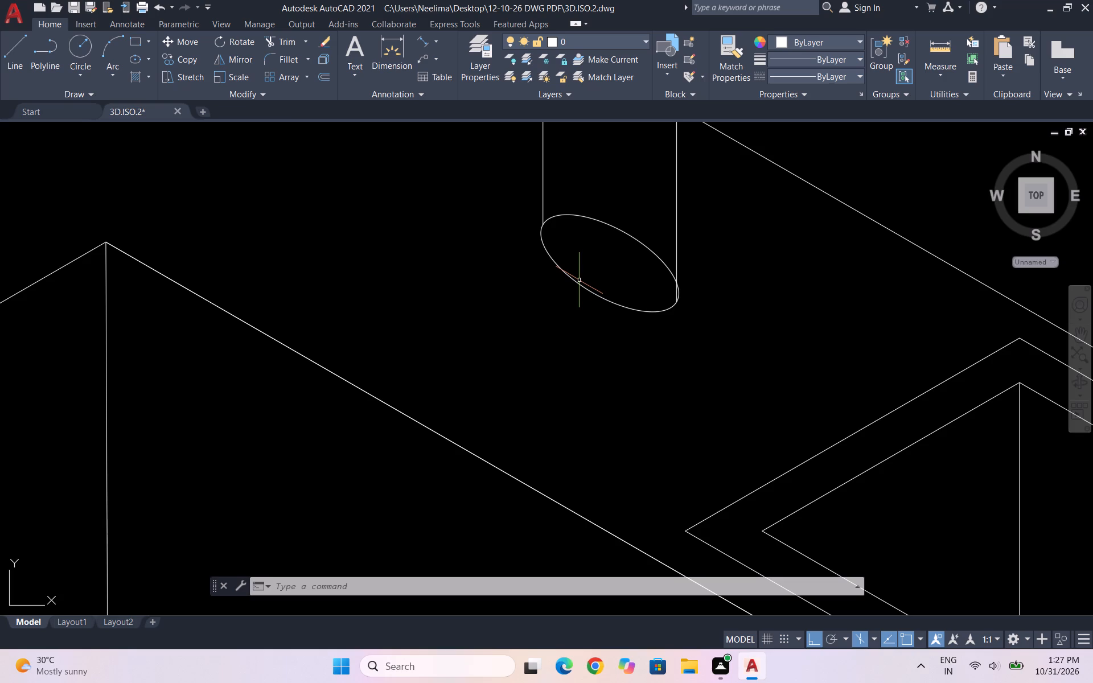
pyautogui.press('Escape')
pyautogui.scroll(-2, 564, 352)
pyautogui.press('Escape')
pyautogui.scroll(2, 593, 178)
pyautogui.press('Escape')
pyautogui.scroll(1, 555, 266)
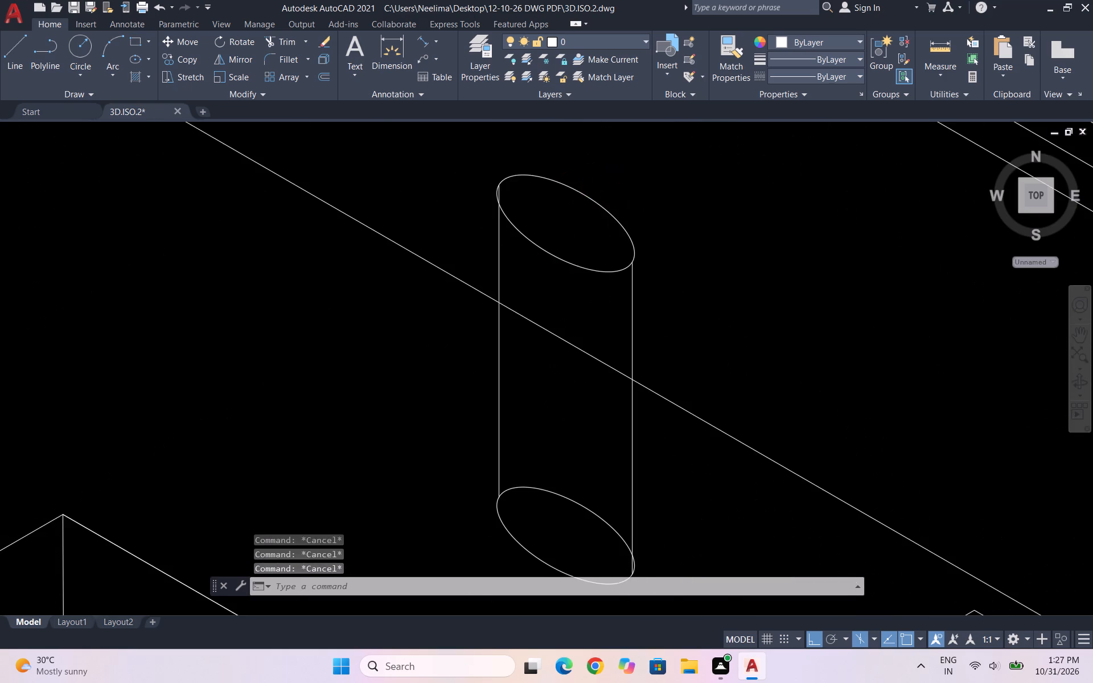
# Move the cylinder's top ellipse straight down along the vertical lines to just below the countertop's back edge.
pyautogui.moveTo(631, 279); pyautogui.dragTo(622, 276)
pyautogui.moveTo(546, 221); pyautogui.dragTo(550, 228)
pyautogui.press('m')
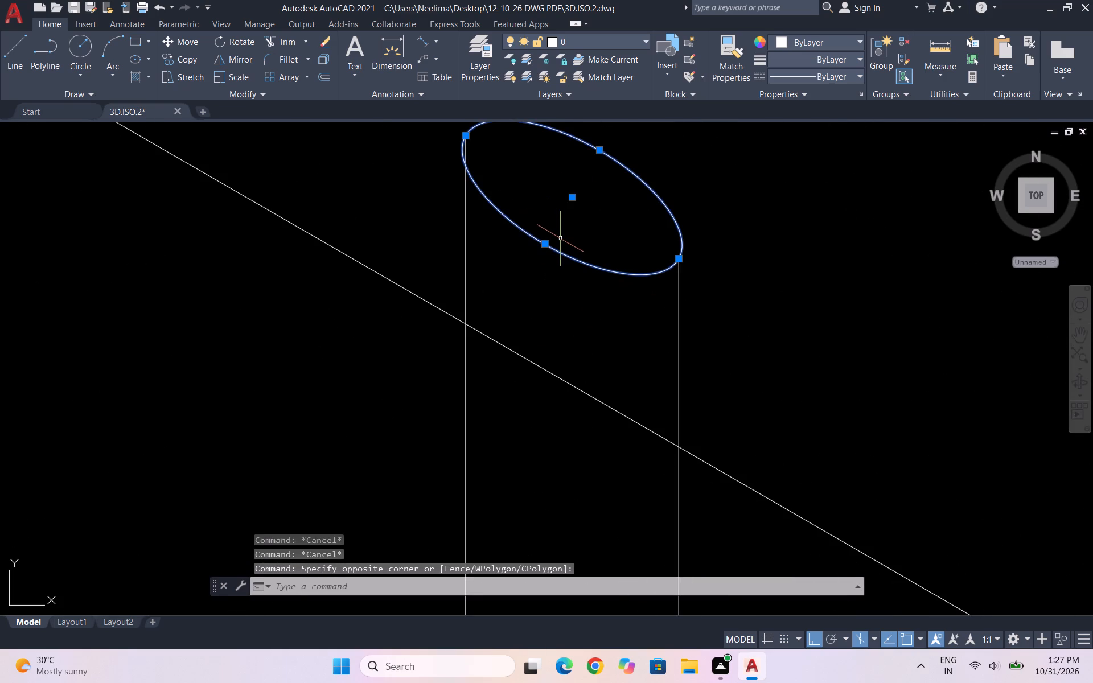
pyautogui.press('Return')
pyautogui.scroll(-1, 584, 294)
pyautogui.scroll(4, 519, 203)
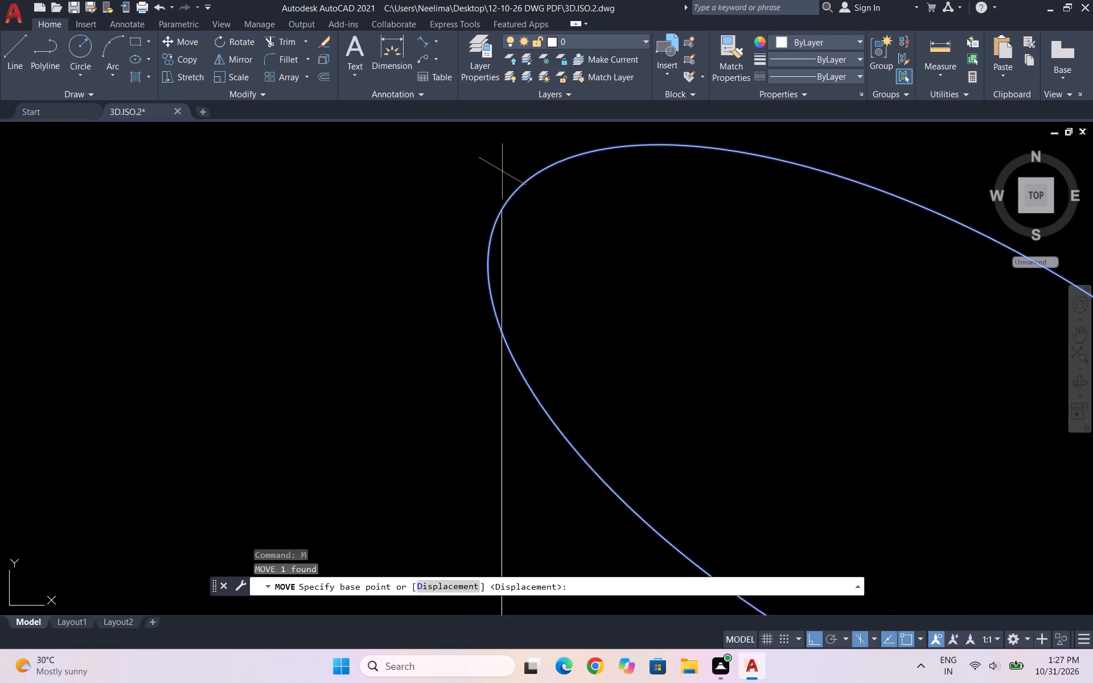
pyautogui.scroll(1, 502, 171)
pyautogui.scroll(2, 513, 230)
pyautogui.click(477, 236)
pyautogui.scroll(-7, 485, 204)
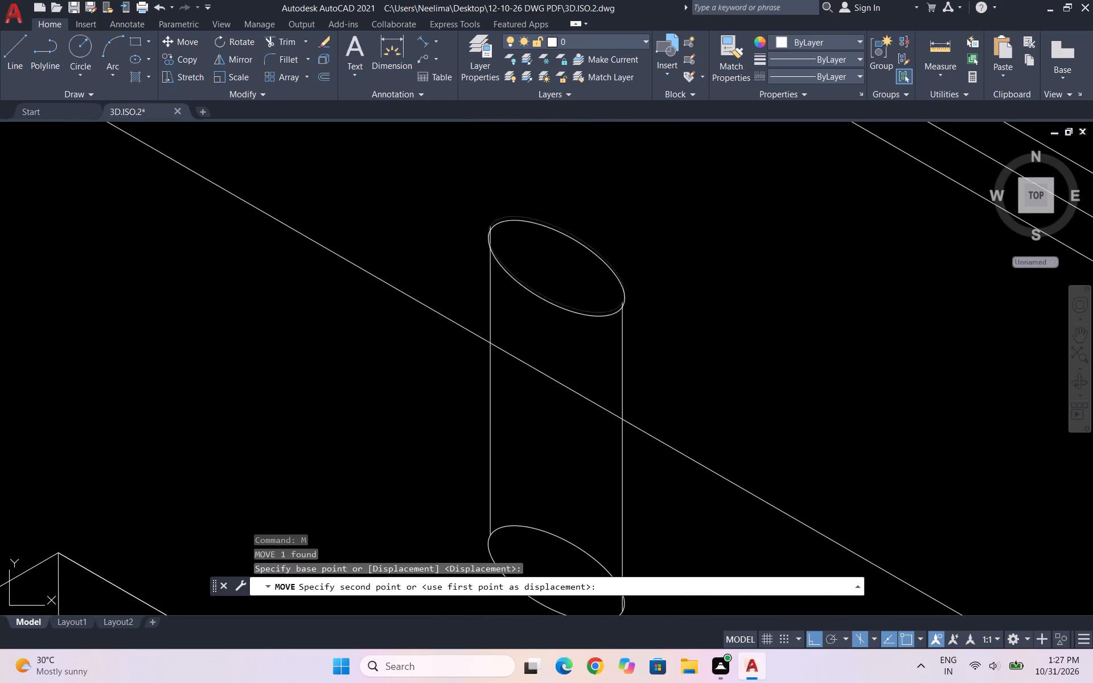
pyautogui.click(485, 392)
pyautogui.press('Escape')
pyautogui.press('Escape')
pyautogui.press('Escape')
# Trim off the parts of both vertical lines that extend above the cylinder's top ellipse.
pyautogui.write('TR')
pyautogui.press('Return')
pyautogui.moveTo(603, 348); pyautogui.dragTo(718, 347)
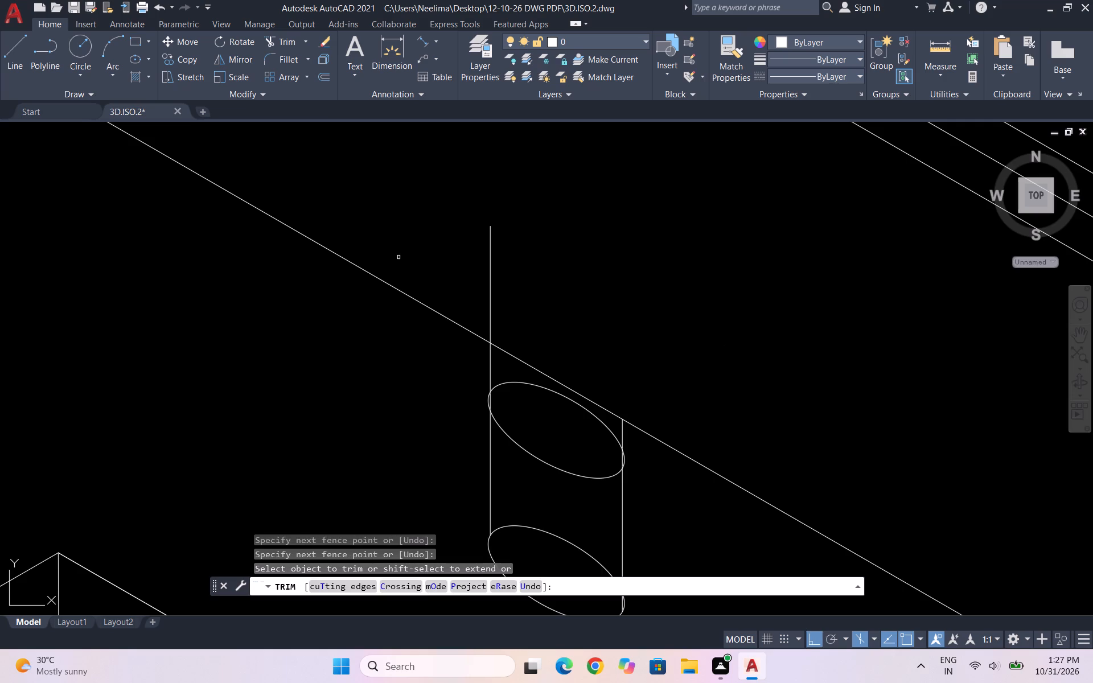
pyautogui.moveTo(444, 253); pyautogui.dragTo(536, 278)
pyautogui.scroll(4, 463, 379)
pyautogui.moveTo(628, 388); pyautogui.dragTo(605, 378)
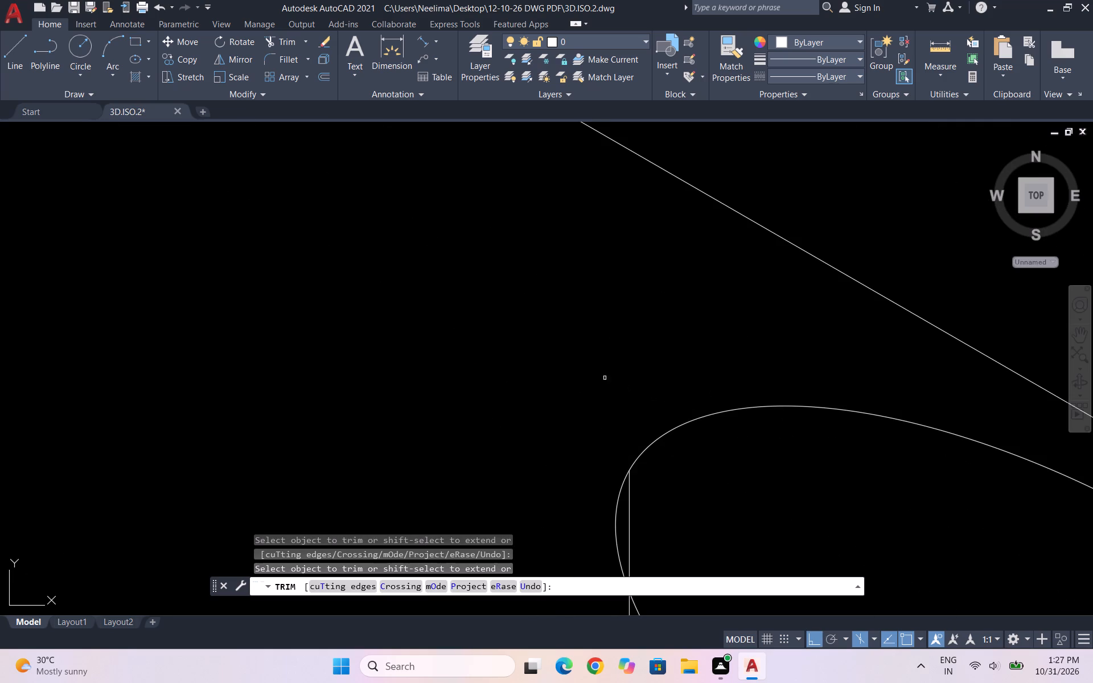
pyautogui.moveTo(605, 378); pyautogui.dragTo(540, 355)
pyautogui.scroll(-3, 487, 246)
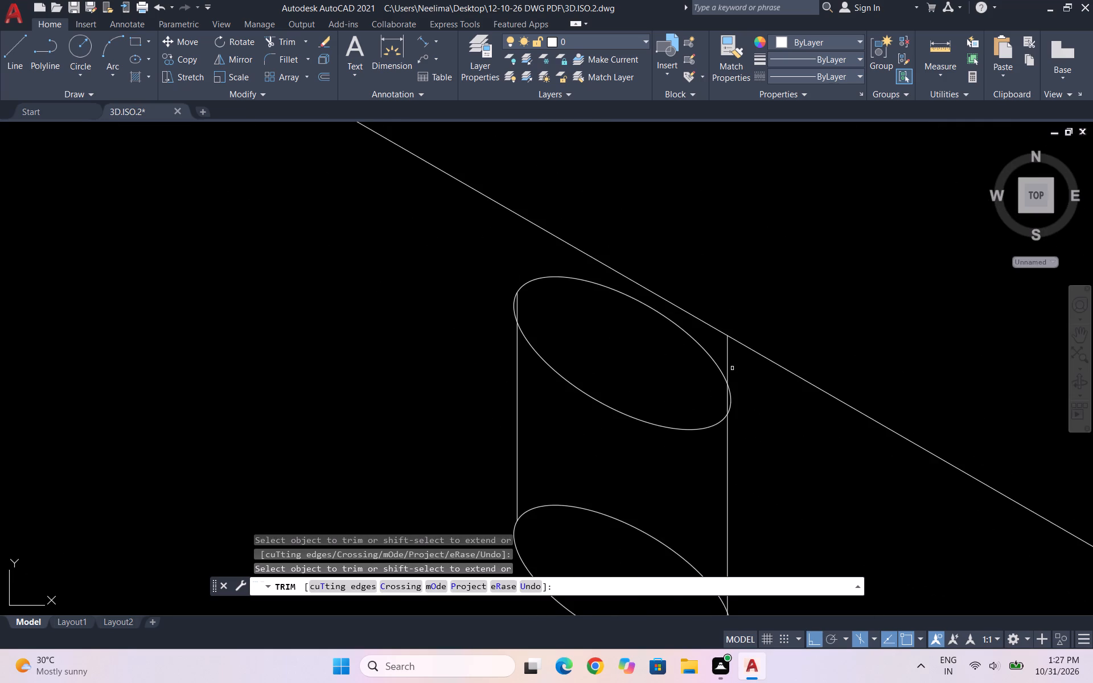
pyautogui.scroll(3, 732, 365)
pyautogui.click(710, 324)
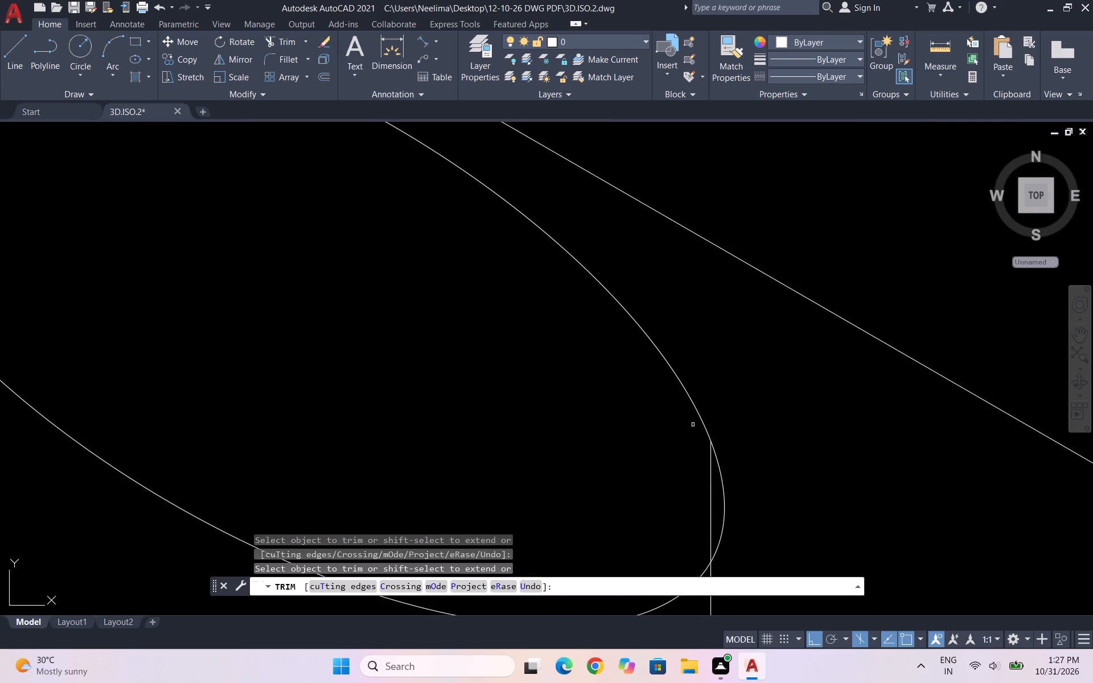
# Trim the segments of the vertical lines that lie inside the cylinder's top ellipse.
pyautogui.scroll(-1, 810, 450)
pyautogui.scroll(3, 743, 503)
pyautogui.moveTo(782, 461); pyautogui.dragTo(672, 424)
pyautogui.click(633, 398)
pyautogui.scroll(-3, 628, 393)
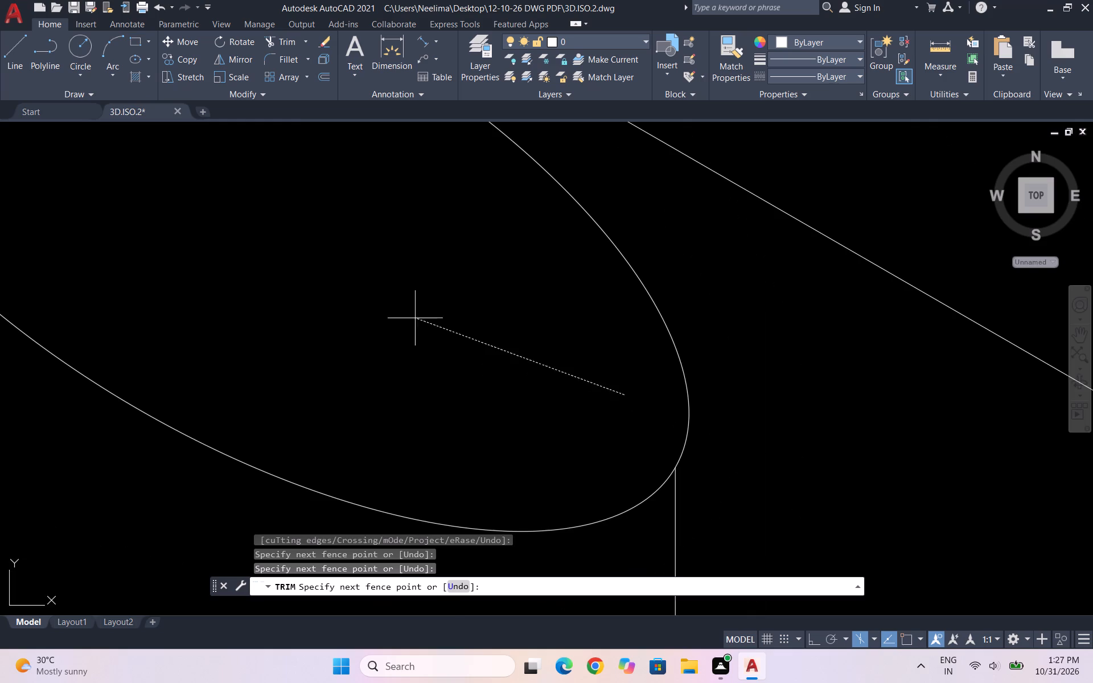
pyautogui.scroll(-1, 415, 318)
pyautogui.click(302, 260)
pyautogui.scroll(4, 176, 187)
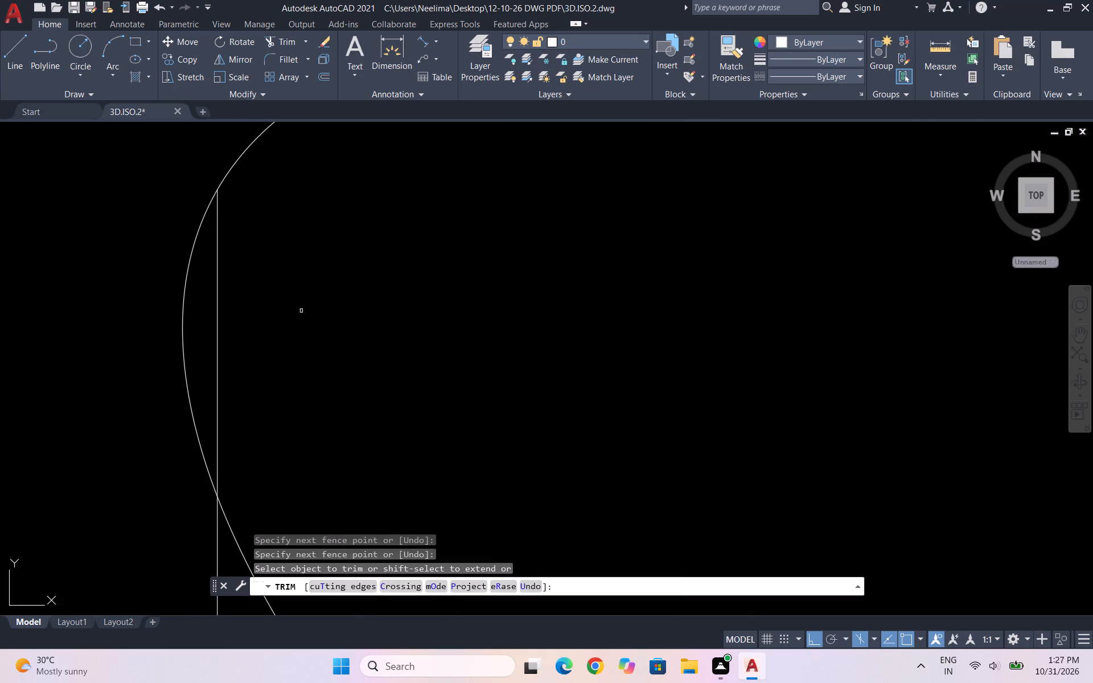
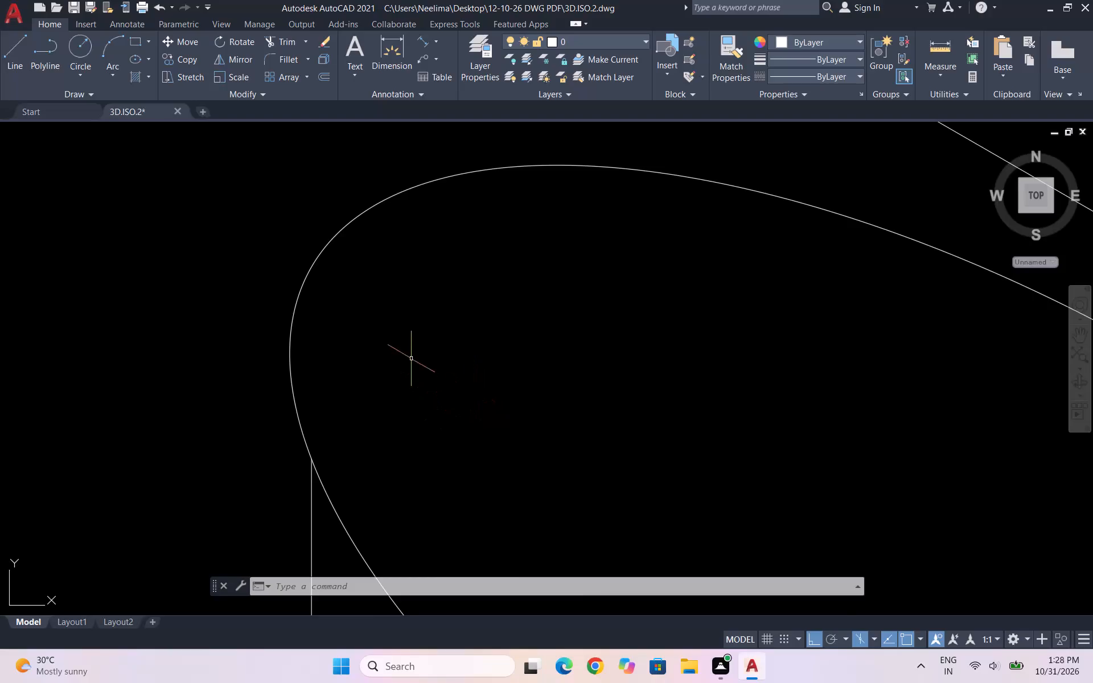
# Trim the short end of the cylinder's right vertical line that lies inside the base ellipse.
pyautogui.scroll(-3, 411, 359)
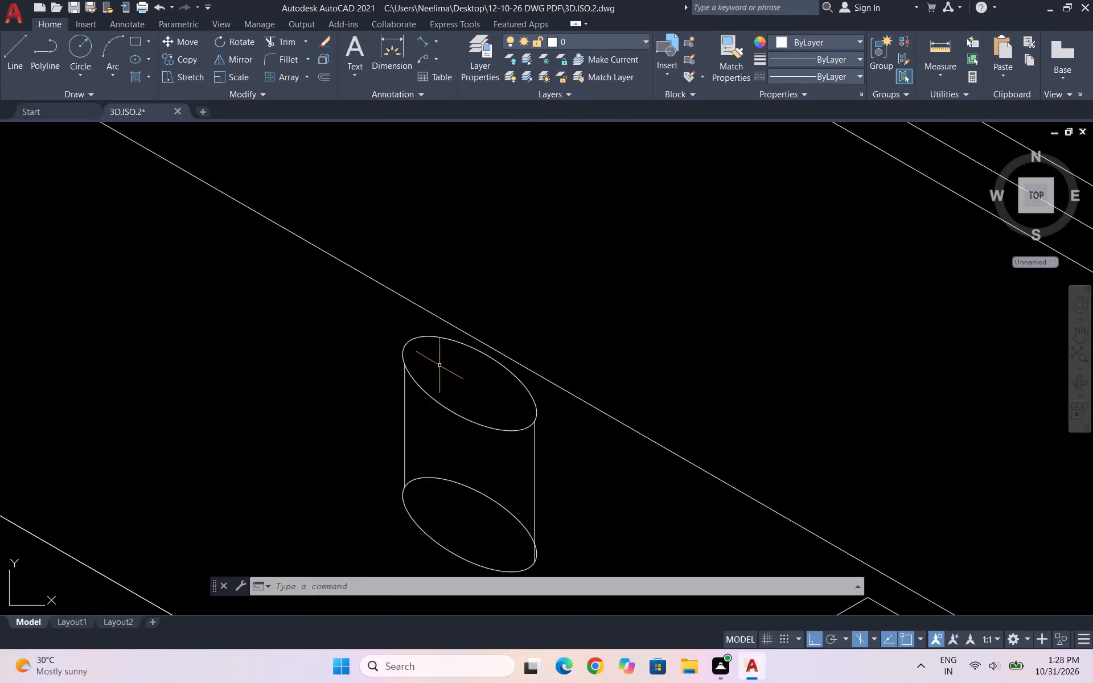
pyautogui.scroll(-1, 443, 374)
pyautogui.press('Escape')
pyautogui.press('Escape')
pyautogui.press('Escape')
pyautogui.press('Escape')
pyautogui.scroll(3, 480, 489)
pyautogui.scroll(3, 554, 497)
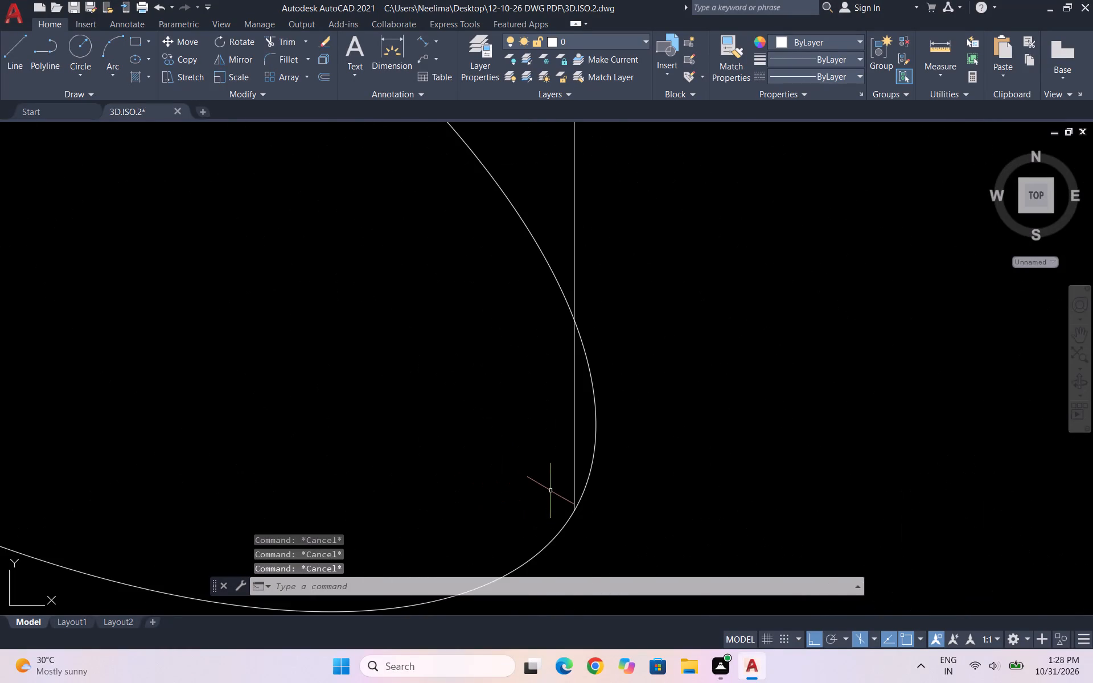
pyautogui.press('Escape')
pyautogui.scroll(2, 556, 482)
pyautogui.press('Escape')
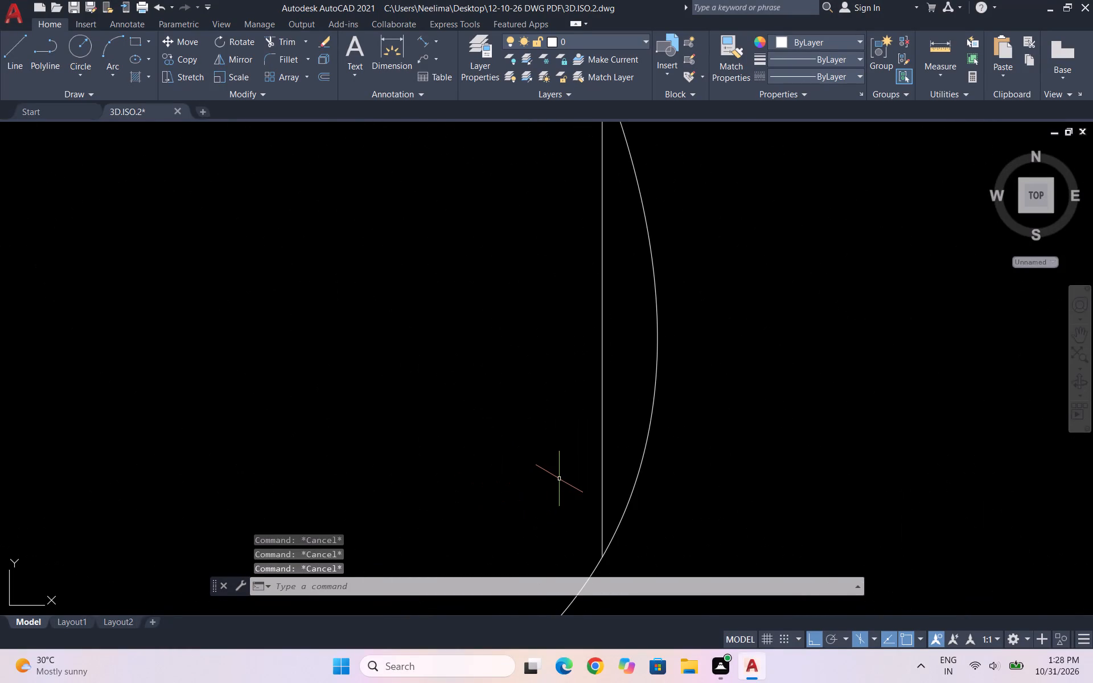
pyautogui.write('TR')
pyautogui.press('Return')
pyautogui.moveTo(618, 390); pyautogui.dragTo(449, 365)
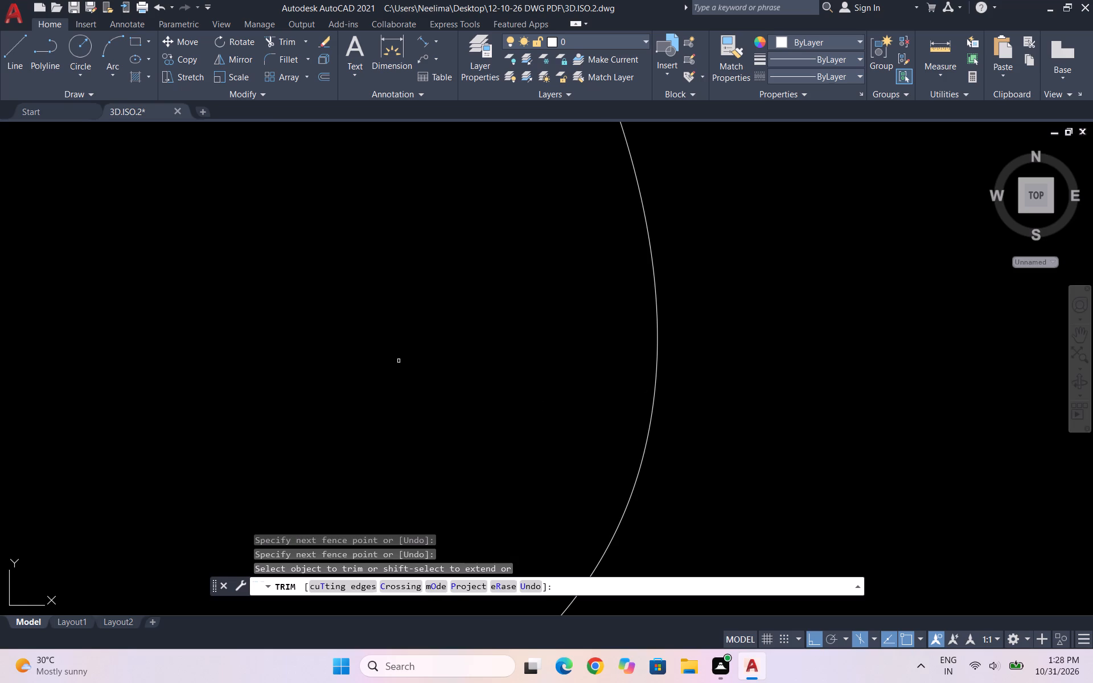
pyautogui.scroll(-5, 404, 347)
pyautogui.scroll(-2, 351, 324)
pyautogui.press('Escape')
pyautogui.press('Escape')
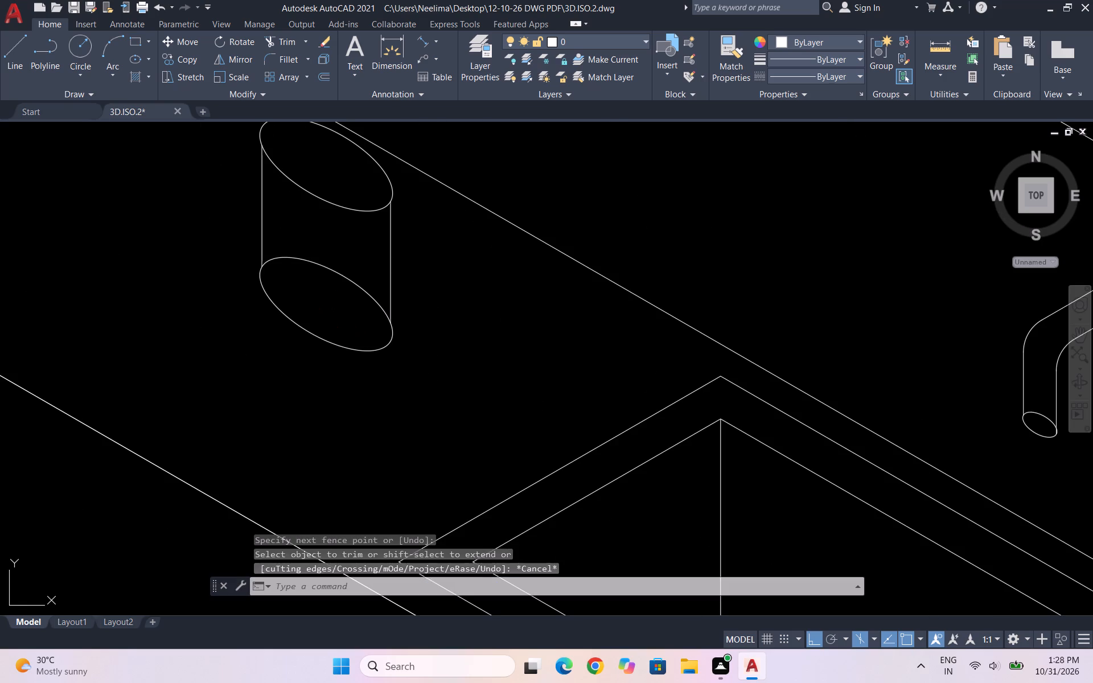
pyautogui.press('Escape')
pyautogui.press('Escape')
pyautogui.press('Escape')
pyautogui.press('Escape')
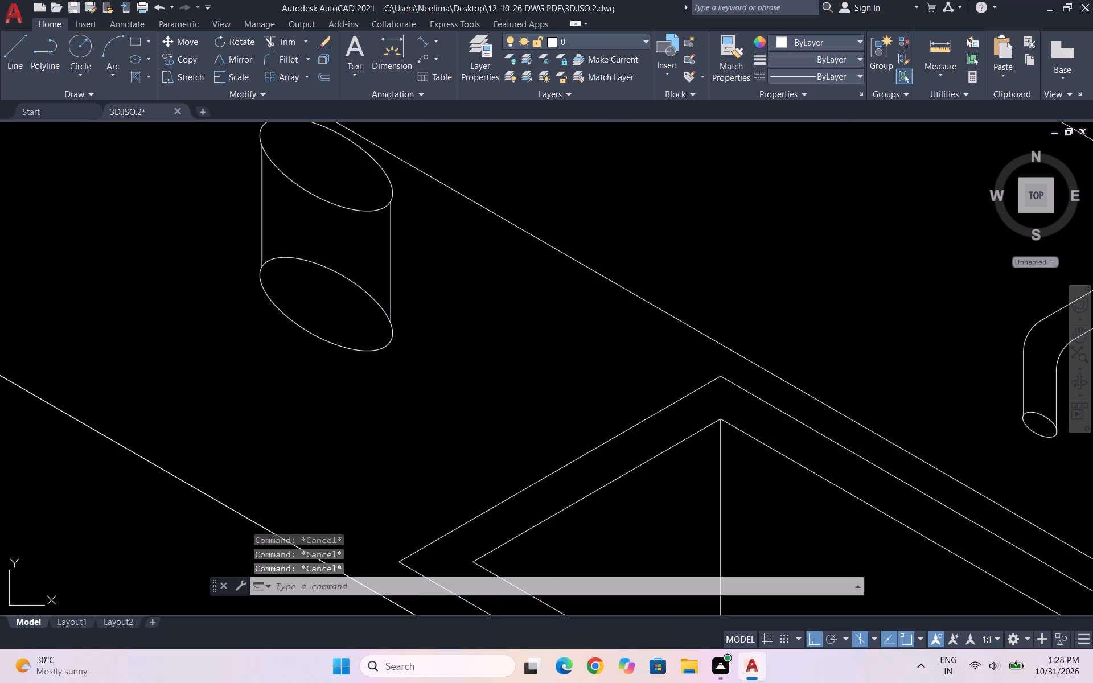
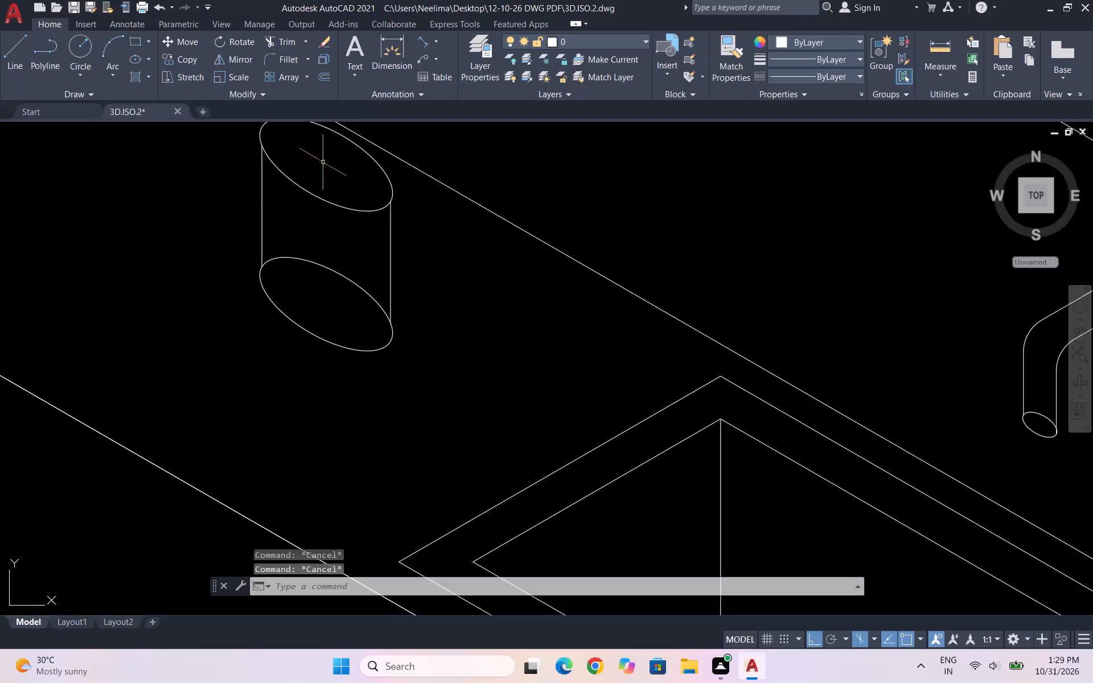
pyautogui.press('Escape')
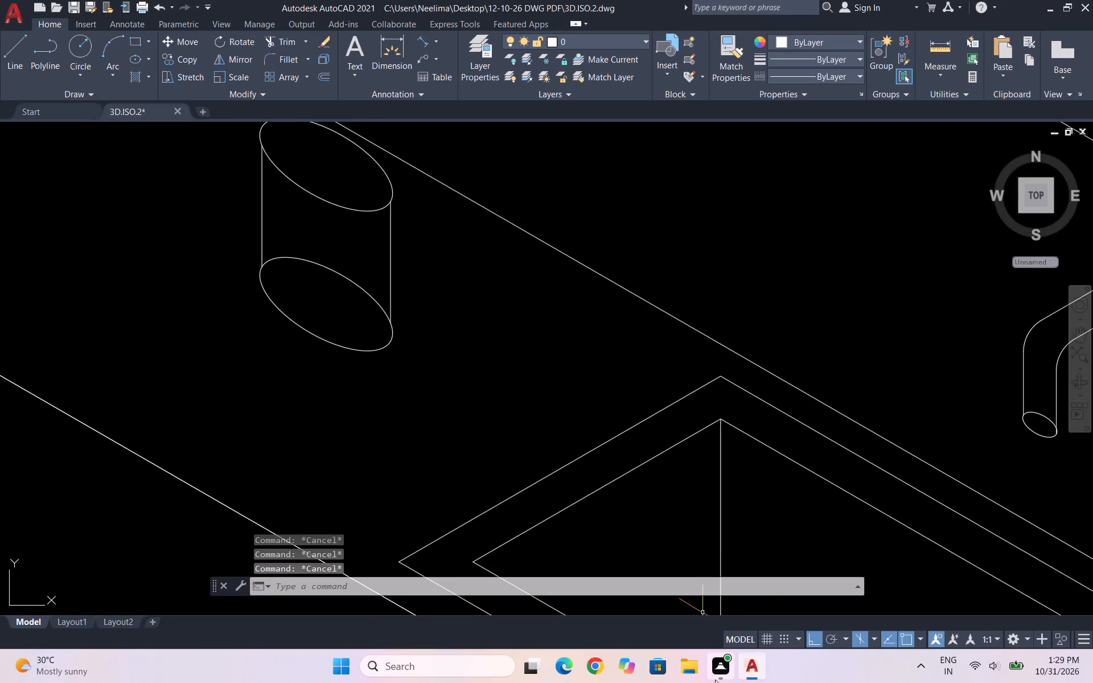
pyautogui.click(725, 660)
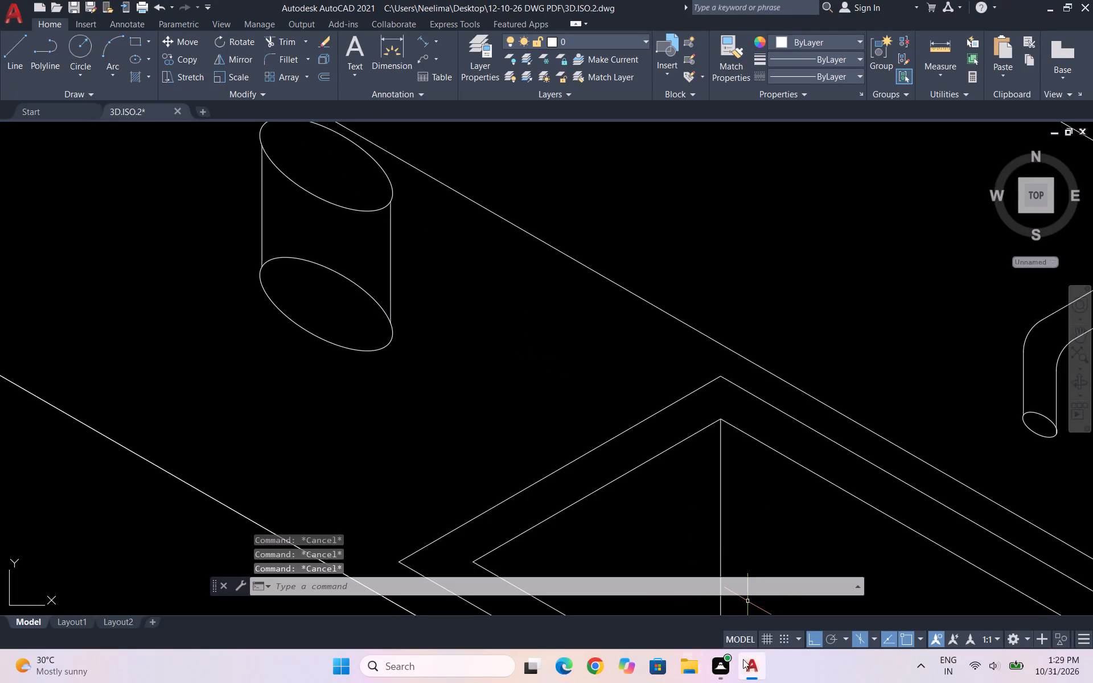
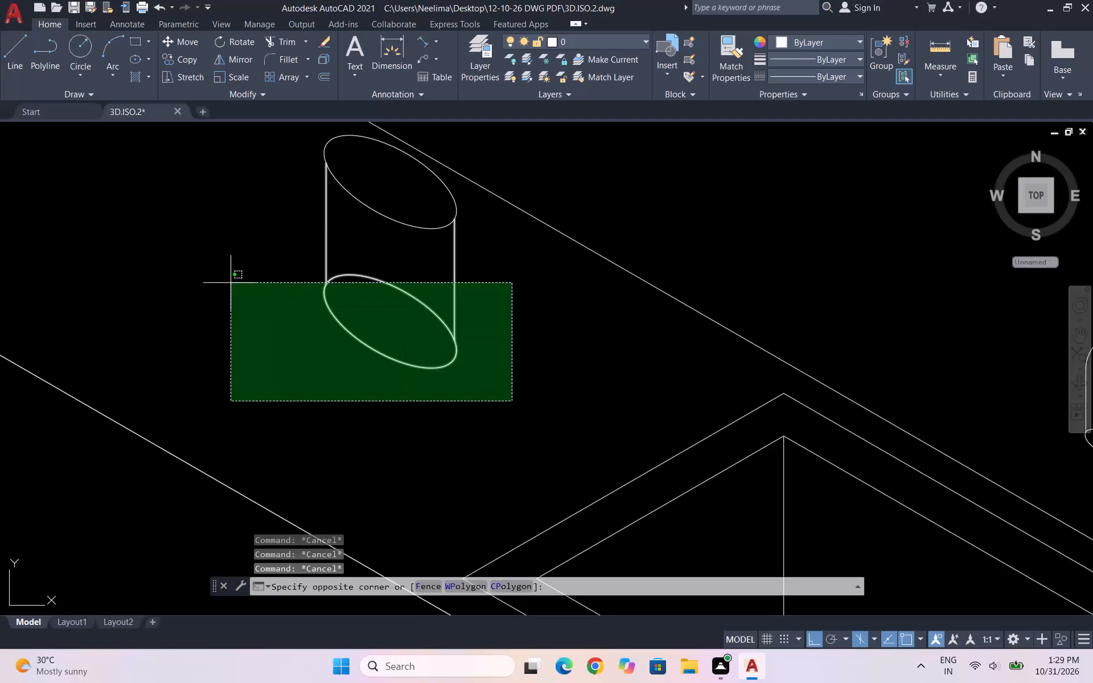
# Move the upright cylinder, both ellipses and both side lines together, slightly downward on the countertop, away from its back edge.
pyautogui.moveTo(231, 283); pyautogui.dragTo(288, 301)
pyautogui.scroll(1, 388, 204)
pyautogui.moveTo(432, 264); pyautogui.dragTo(348, 217)
pyautogui.click(313, 204)
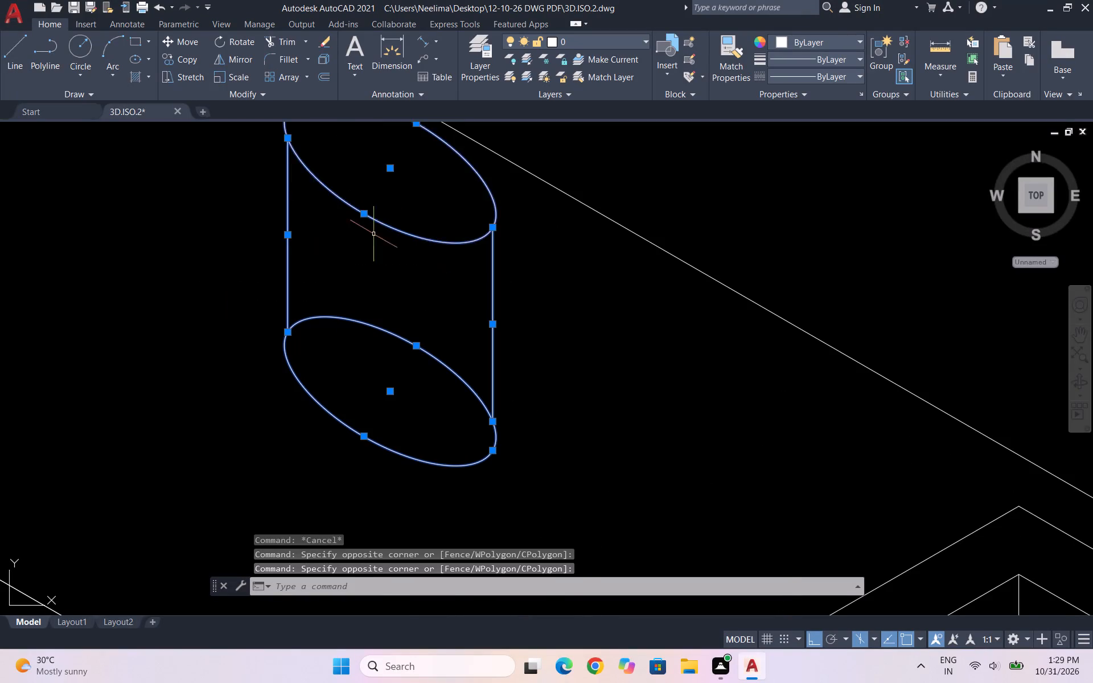
pyautogui.scroll(-1, 414, 261)
pyautogui.press('m')
pyautogui.press('Return')
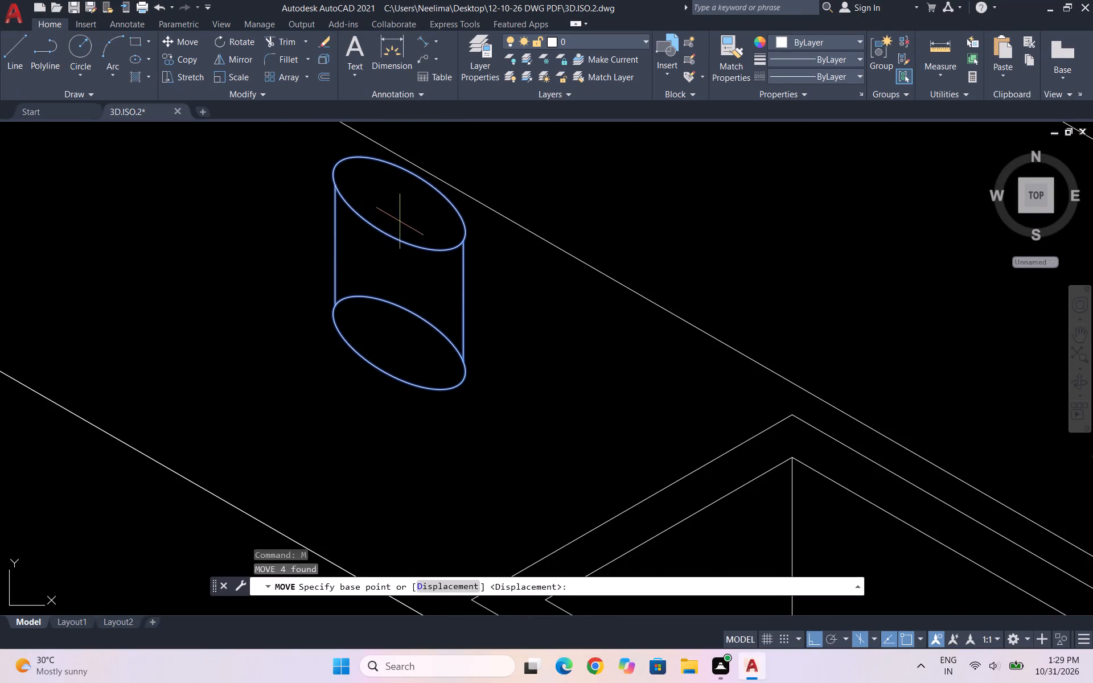
pyautogui.click(400, 221)
pyautogui.click(401, 250)
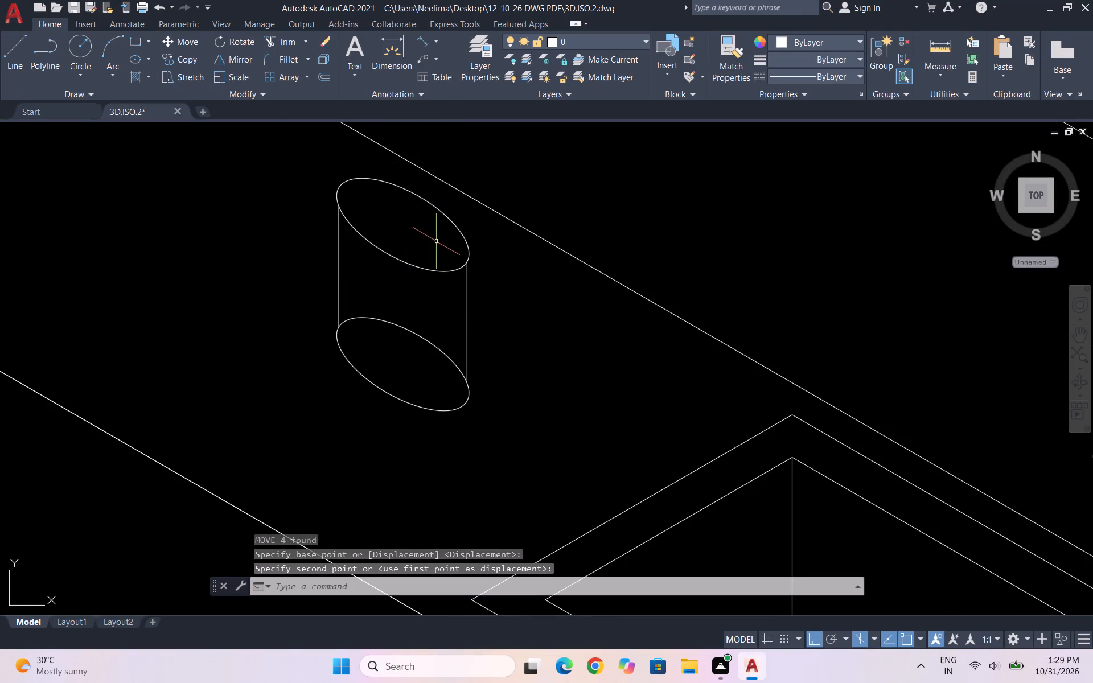
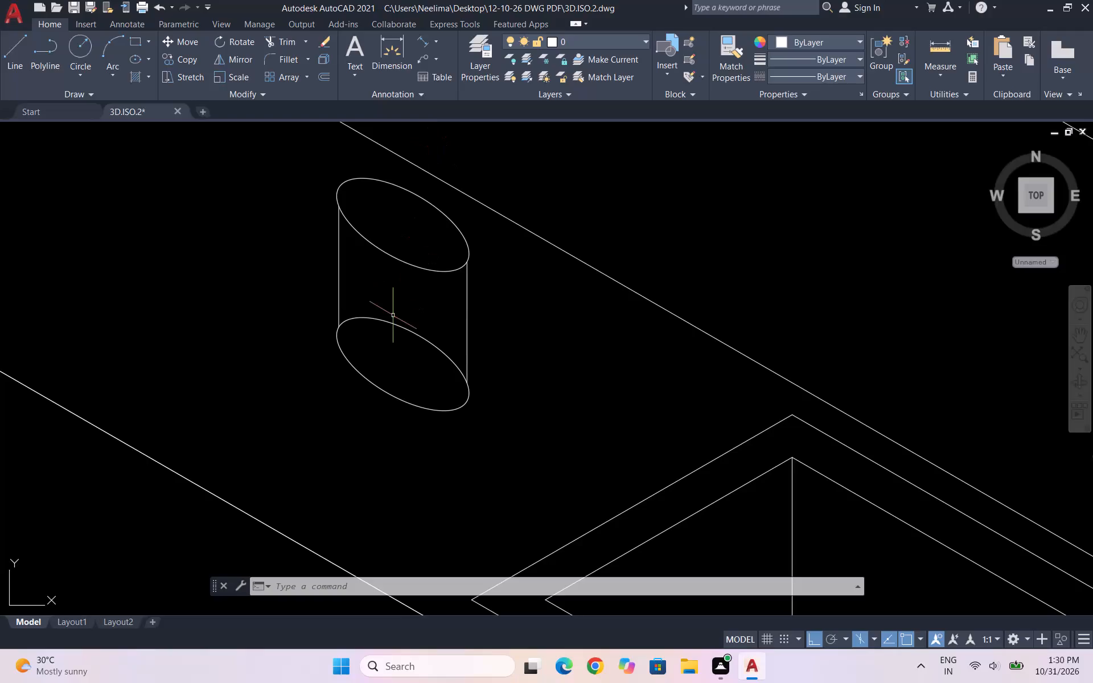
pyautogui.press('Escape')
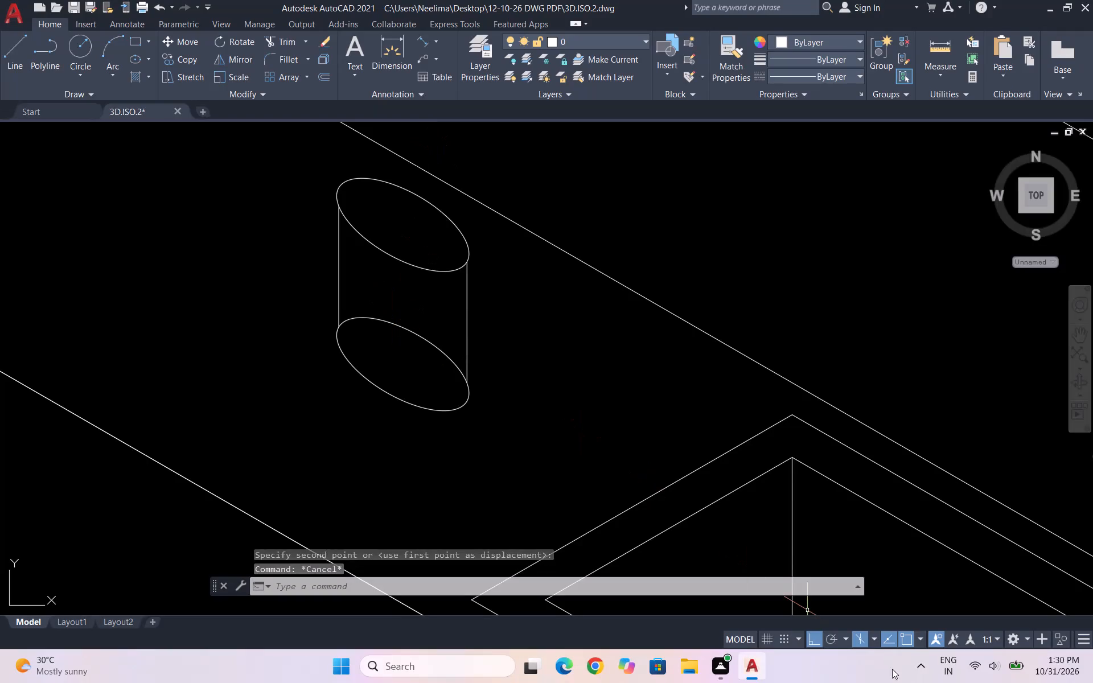
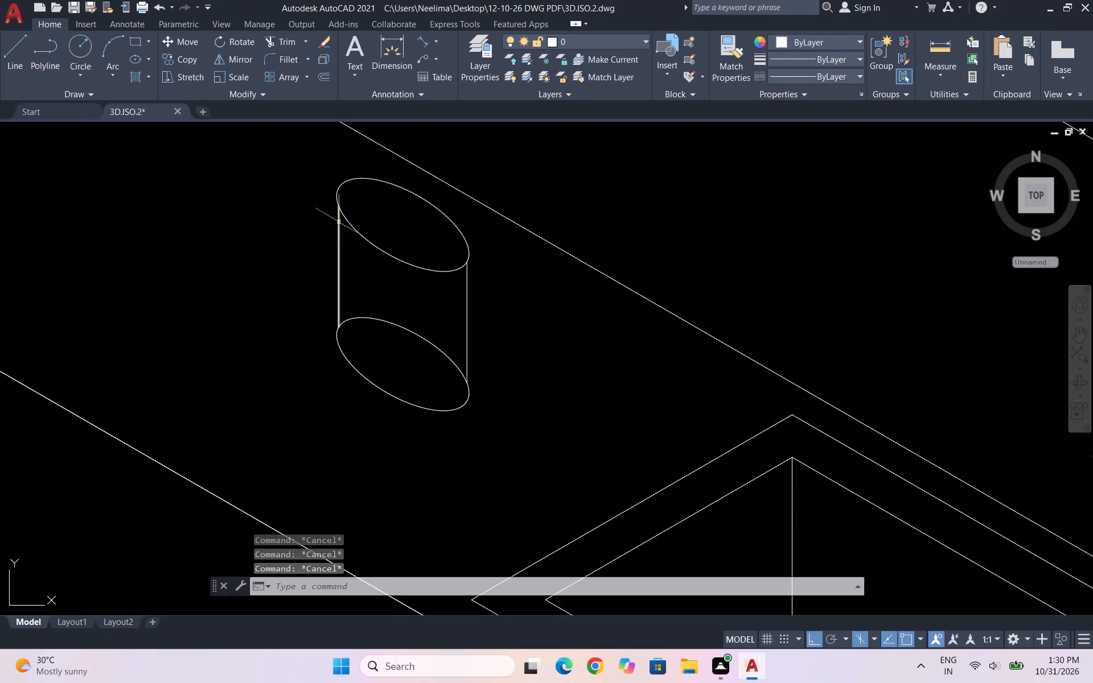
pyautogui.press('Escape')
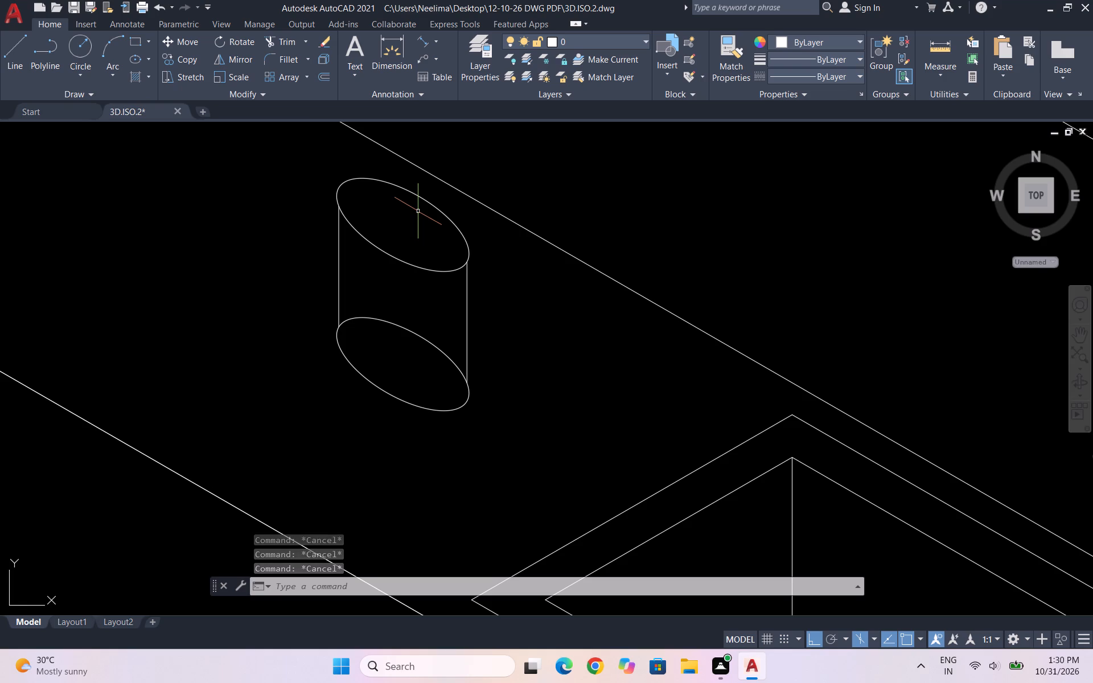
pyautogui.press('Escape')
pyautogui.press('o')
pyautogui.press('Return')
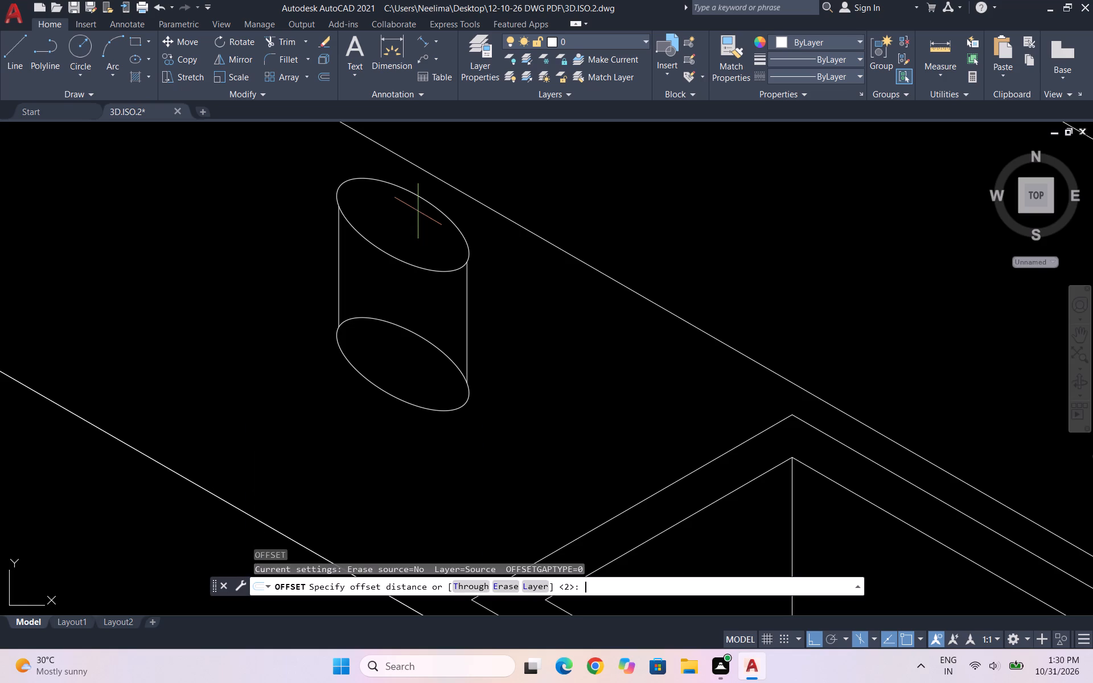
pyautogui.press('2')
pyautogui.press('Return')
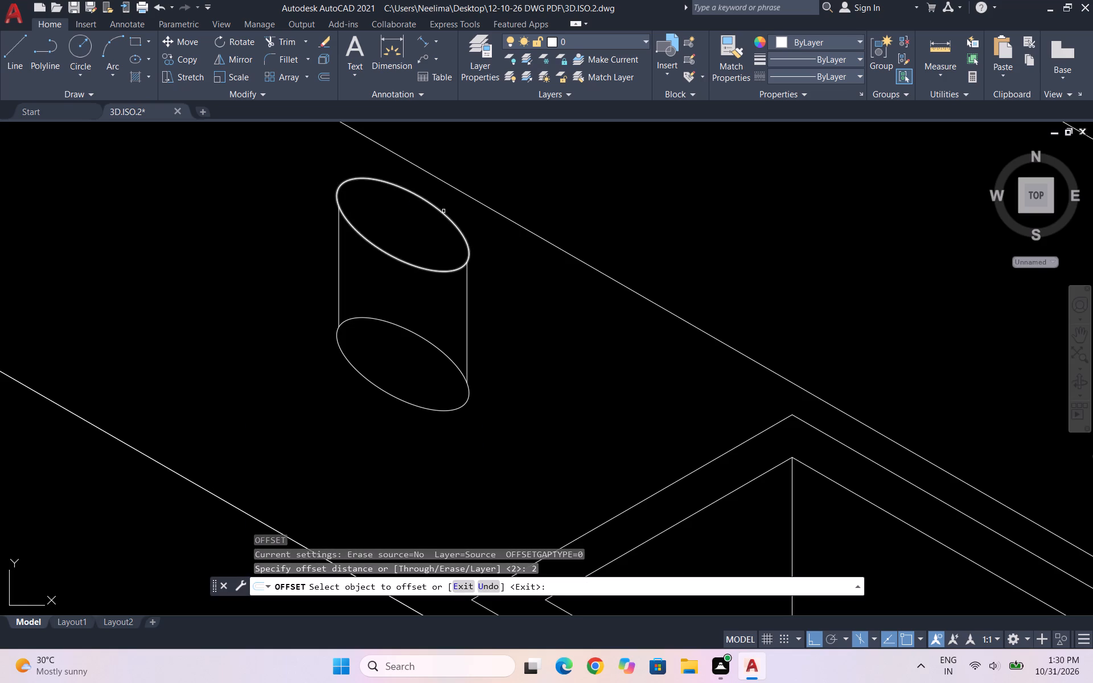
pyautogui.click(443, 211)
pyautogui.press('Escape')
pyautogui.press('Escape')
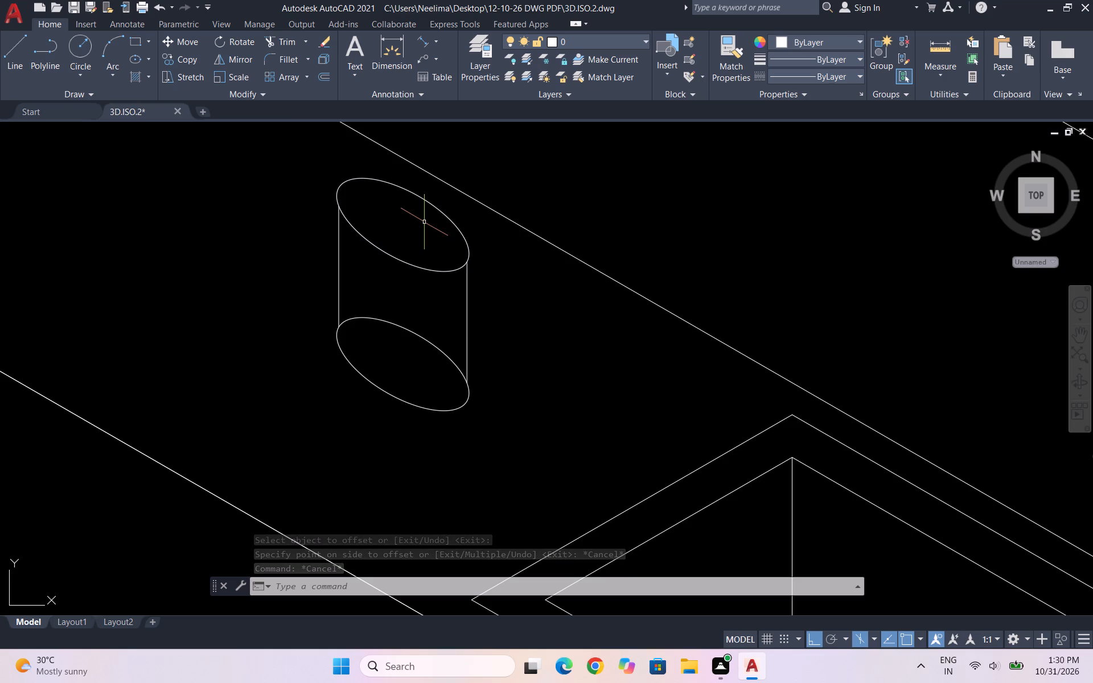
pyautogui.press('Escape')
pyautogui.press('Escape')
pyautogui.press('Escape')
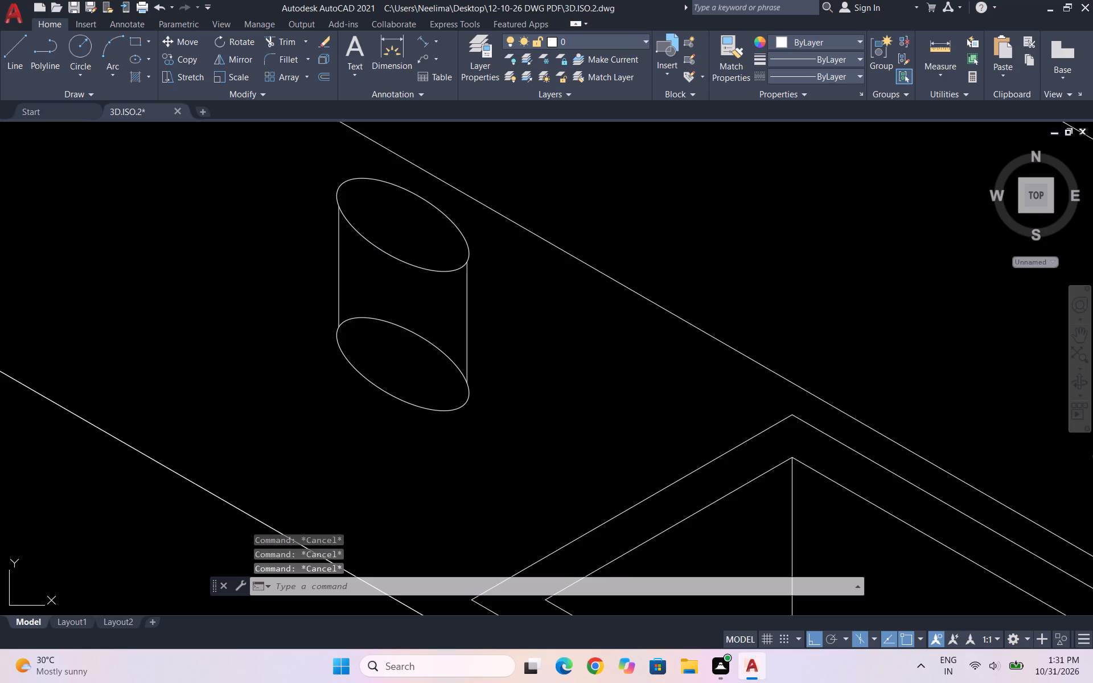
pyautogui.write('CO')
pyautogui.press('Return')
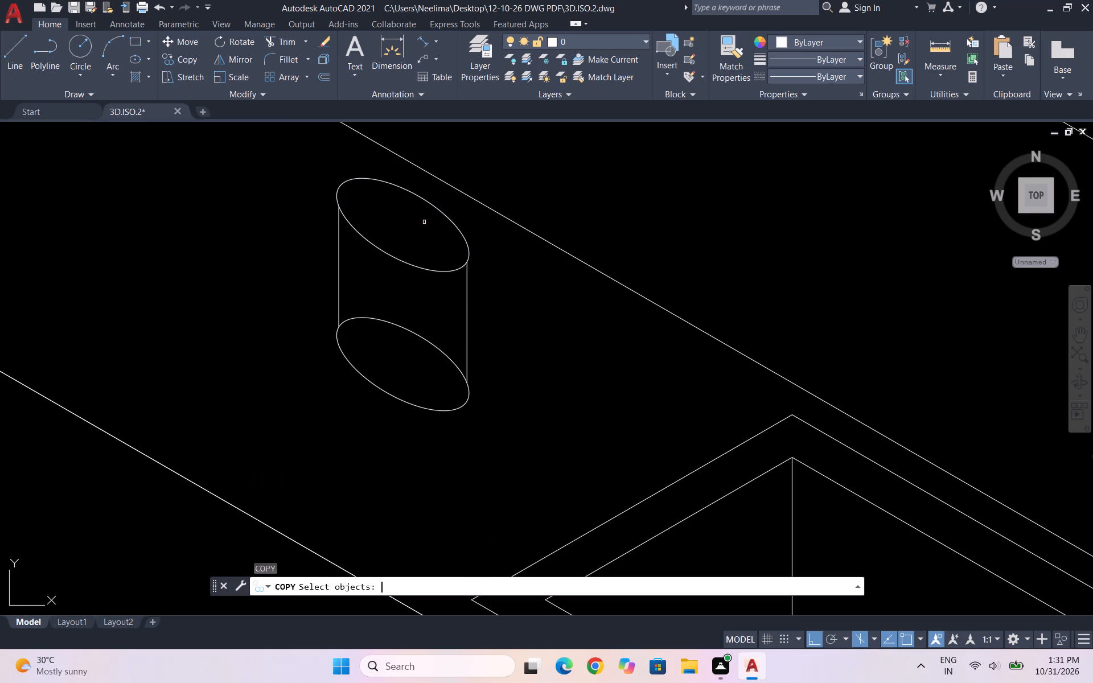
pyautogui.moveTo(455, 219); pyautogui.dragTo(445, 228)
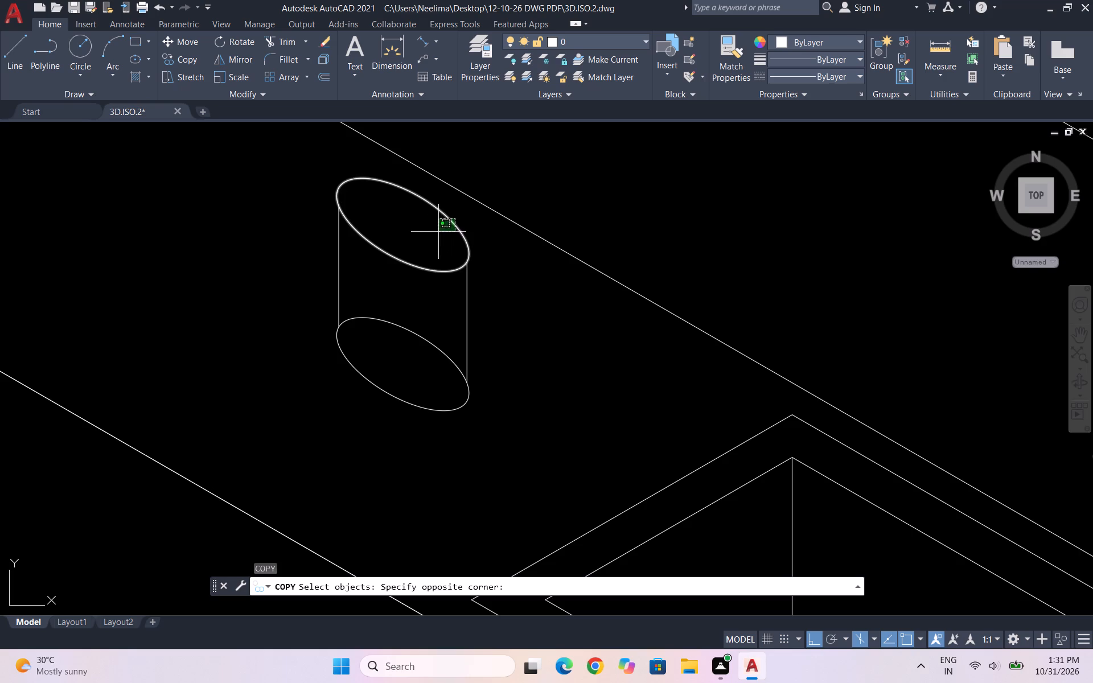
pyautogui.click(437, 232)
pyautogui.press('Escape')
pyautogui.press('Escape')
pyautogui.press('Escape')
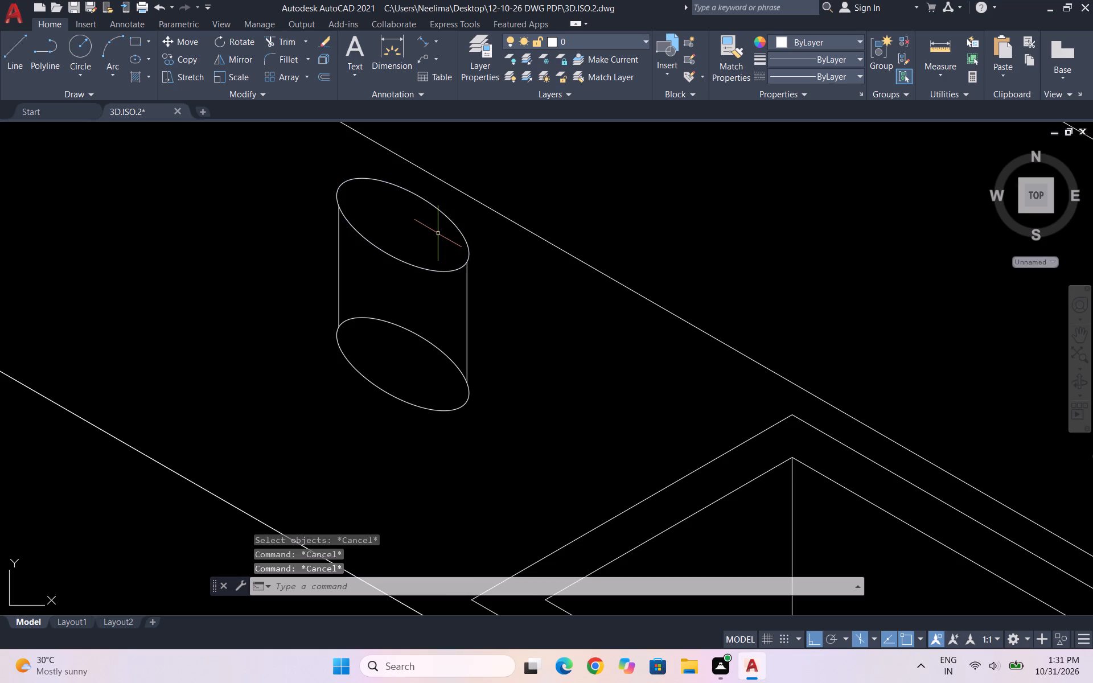
# Save the drawing.
pyautogui.hotkey('ctrl', 's')
pyautogui.hotkey('ctrl', 's')
pyautogui.hotkey('ctrl', 's')
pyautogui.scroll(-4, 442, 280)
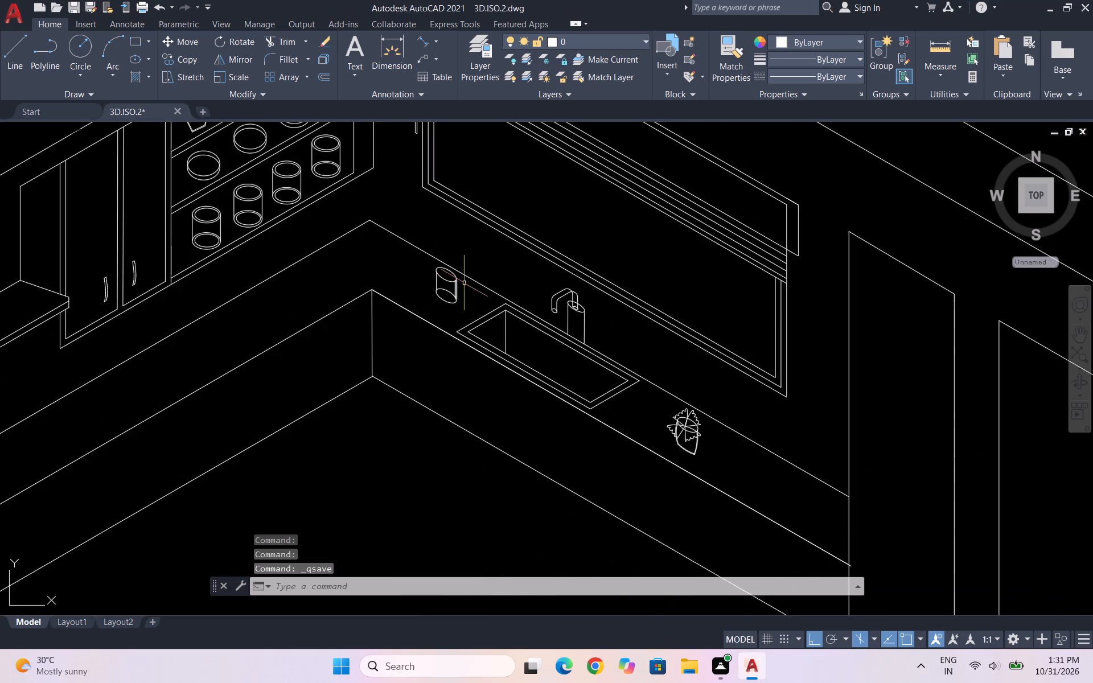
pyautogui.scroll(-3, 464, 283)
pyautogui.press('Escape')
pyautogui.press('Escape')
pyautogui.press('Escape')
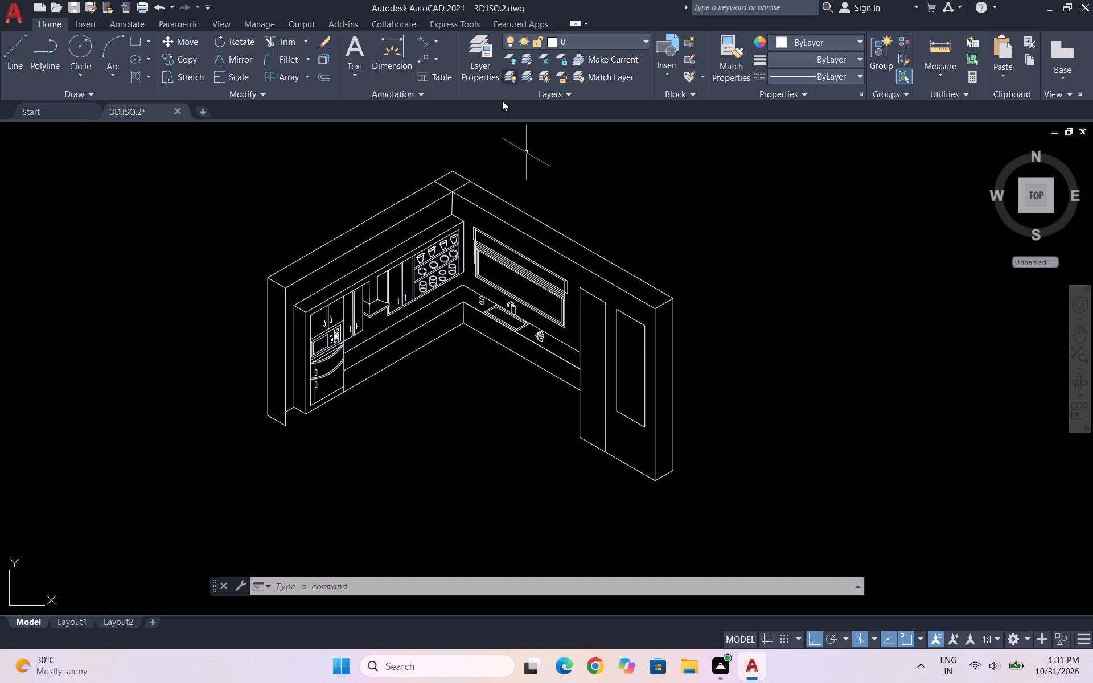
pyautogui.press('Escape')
# Move the whole upright cylinder about 29 units at 150° along the countertop, away from the sink toward the back corner.
pyautogui.scroll(2, 513, 277)
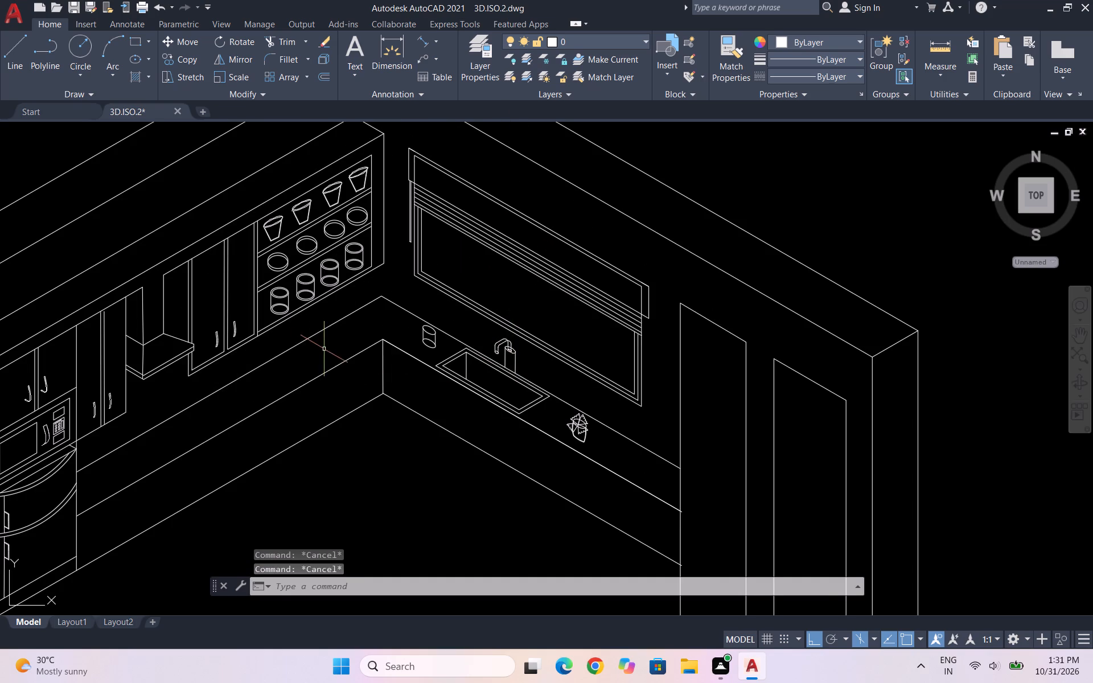
pyautogui.scroll(2, 398, 345)
pyautogui.scroll(2, 472, 310)
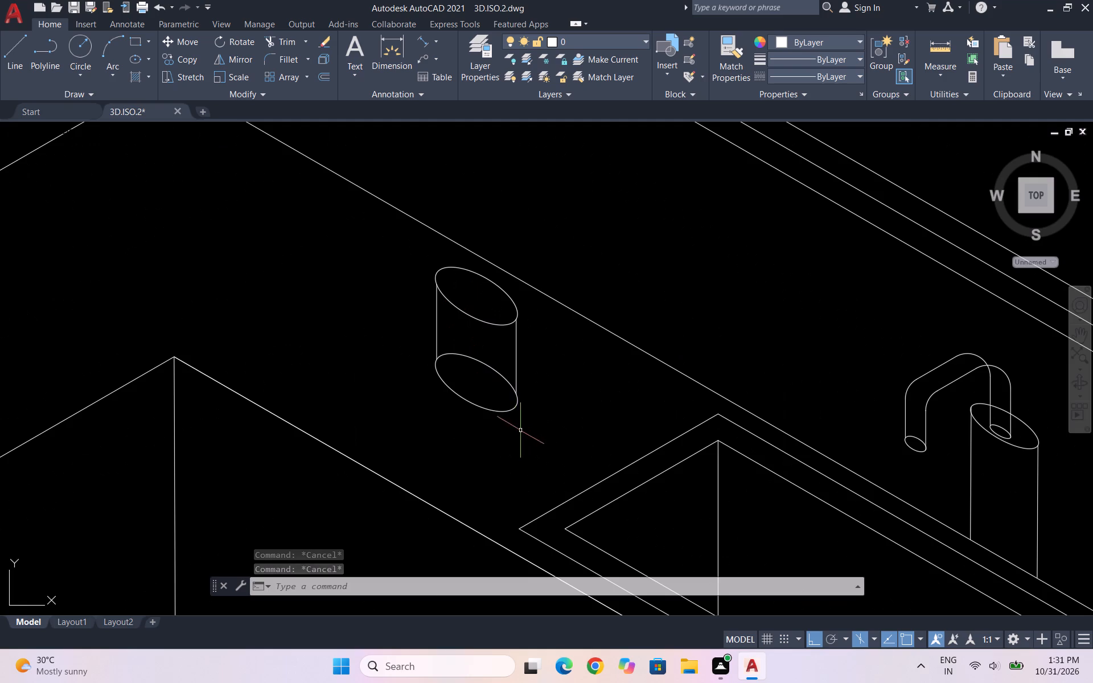
pyautogui.moveTo(524, 430); pyautogui.dragTo(489, 377)
pyautogui.click(416, 332)
pyautogui.scroll(3, 461, 299)
pyautogui.moveTo(500, 387); pyautogui.dragTo(450, 306)
pyautogui.moveTo(441, 297); pyautogui.dragTo(441, 305)
pyautogui.scroll(-3, 453, 297)
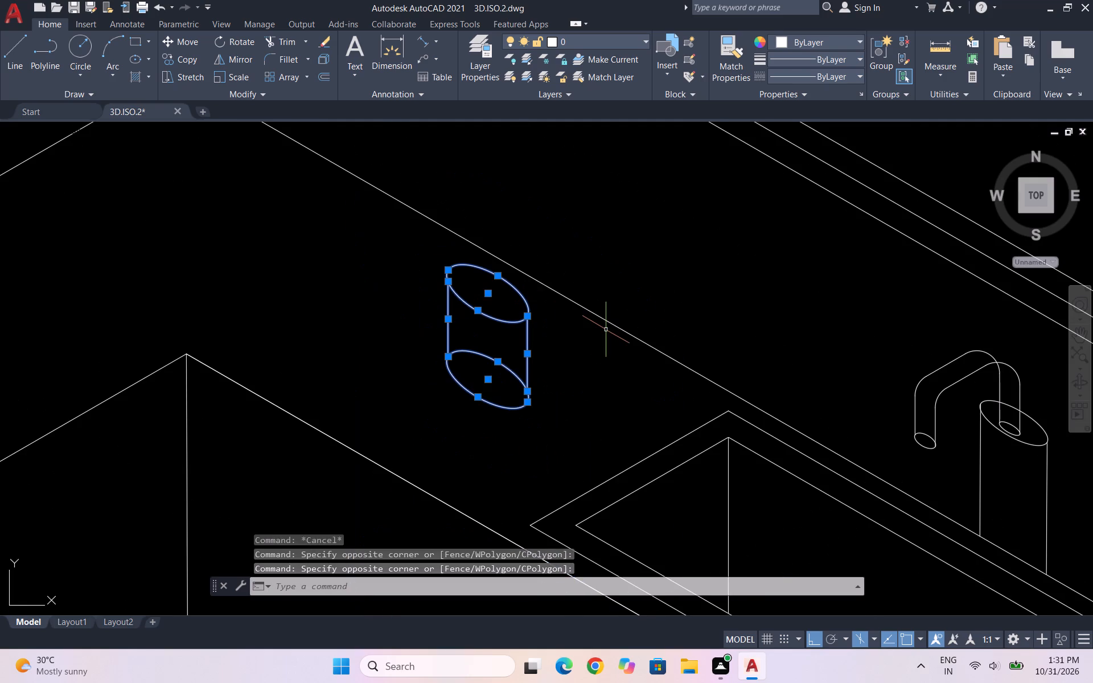
pyautogui.press('m')
pyautogui.press('Return')
pyautogui.click(474, 336)
pyautogui.scroll(-3, 408, 303)
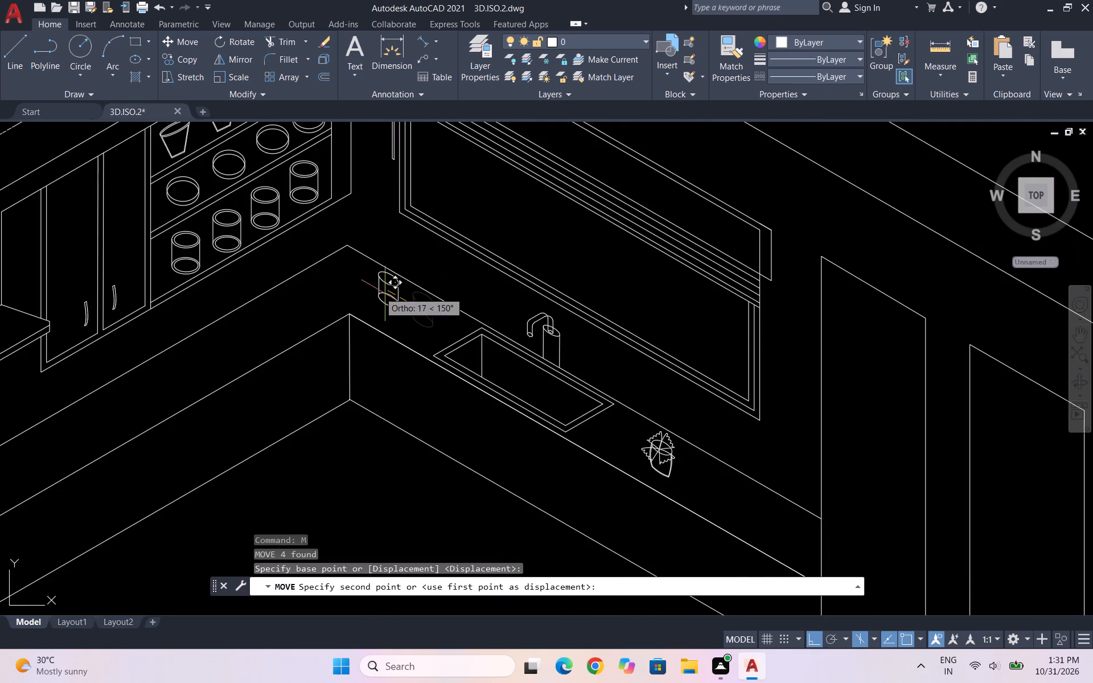
pyautogui.scroll(3, 348, 287)
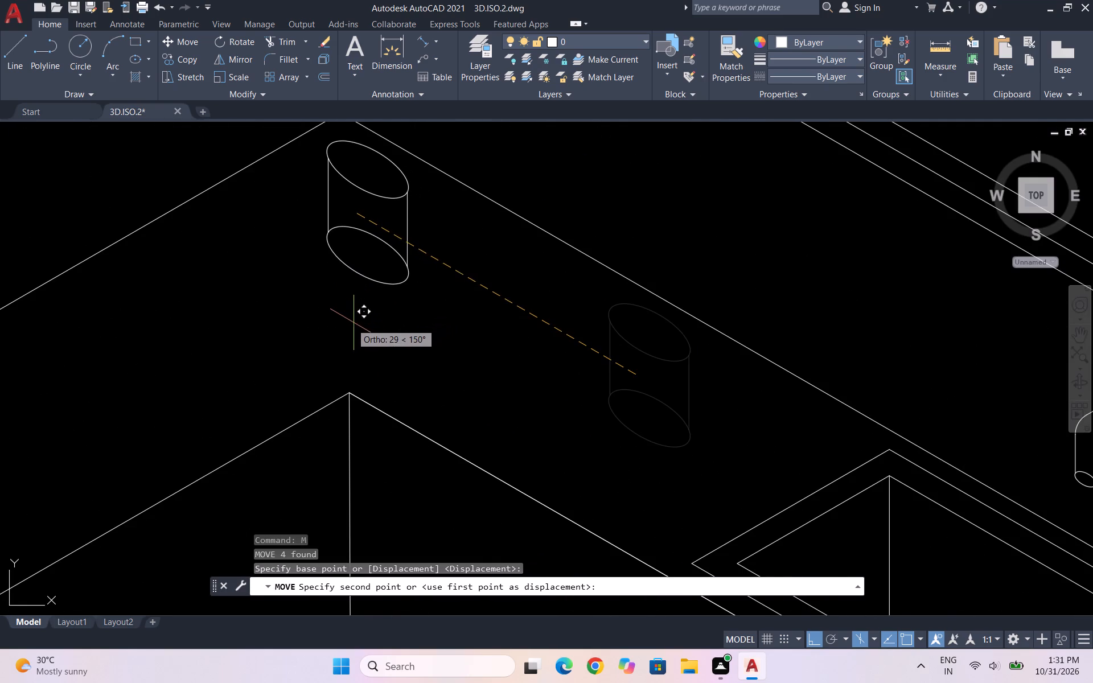
pyautogui.click(345, 327)
pyautogui.press('Escape')
# Move the whole cylinder a short distance straight down so it sits farther from the countertop's back corner.
pyautogui.scroll(2, 365, 148)
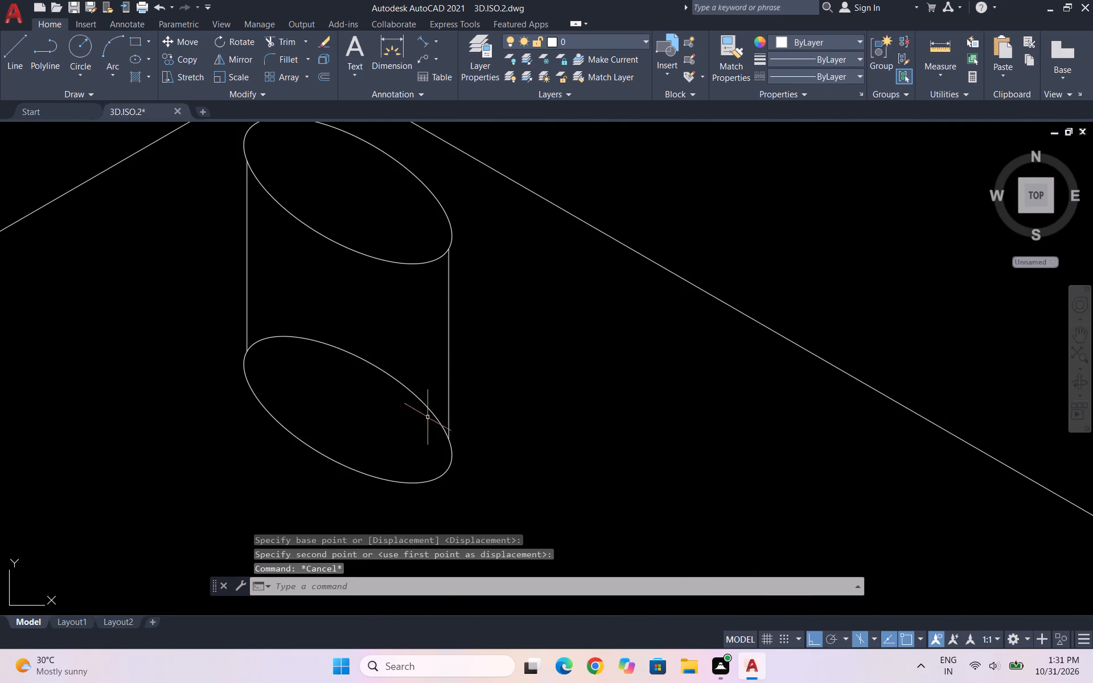
pyautogui.moveTo(472, 448); pyautogui.dragTo(423, 395)
pyautogui.moveTo(288, 234); pyautogui.dragTo(274, 229)
pyautogui.moveTo(277, 270); pyautogui.dragTo(180, 261)
pyautogui.click(121, 262)
pyautogui.scroll(1, 128, 262)
pyautogui.scroll(-2, 132, 262)
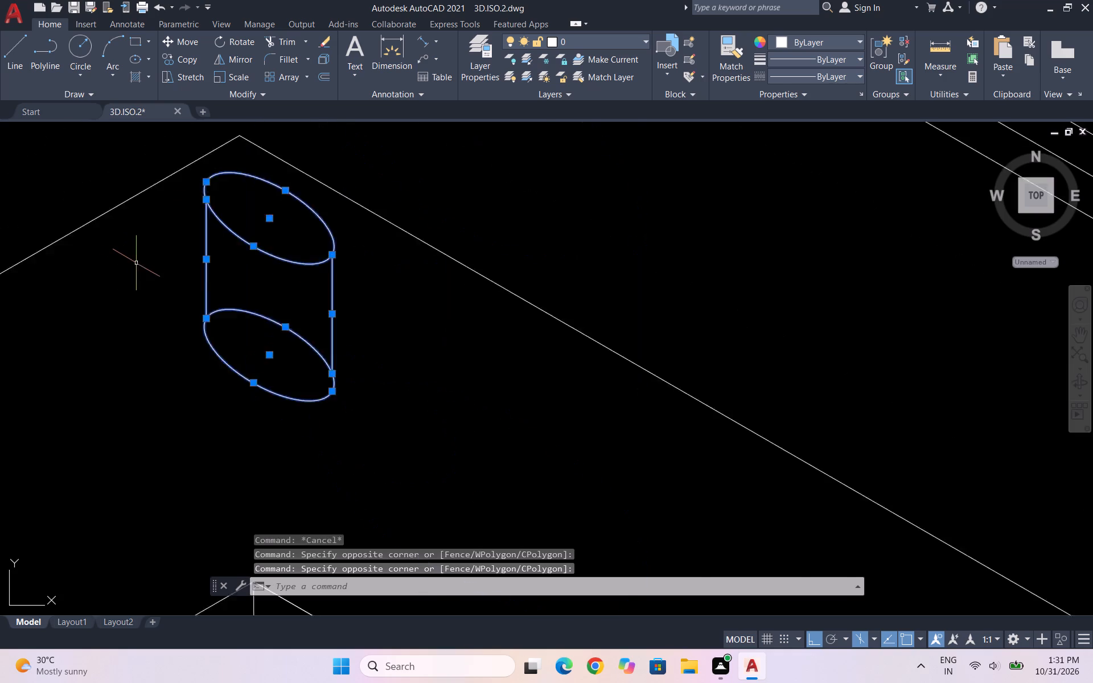
pyautogui.scroll(-1, 138, 264)
pyautogui.press('m')
pyautogui.press('Return')
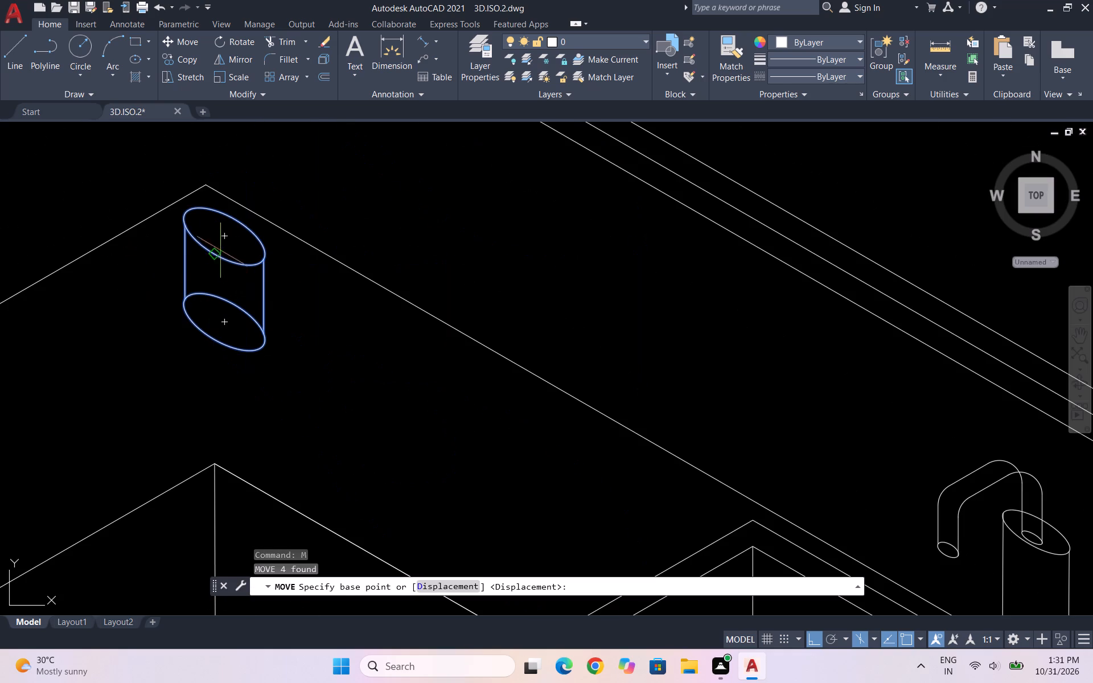
pyautogui.click(218, 249)
pyautogui.click(215, 278)
pyautogui.press('Escape')
pyautogui.press('Escape')
pyautogui.press('Escape')
pyautogui.press('Escape')
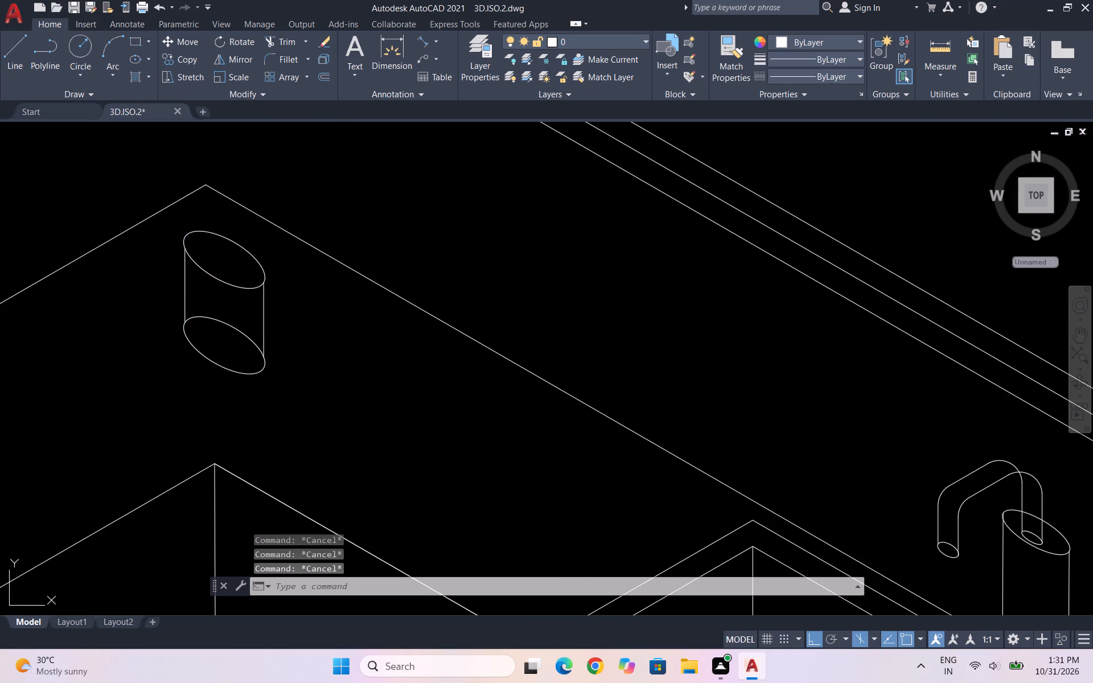
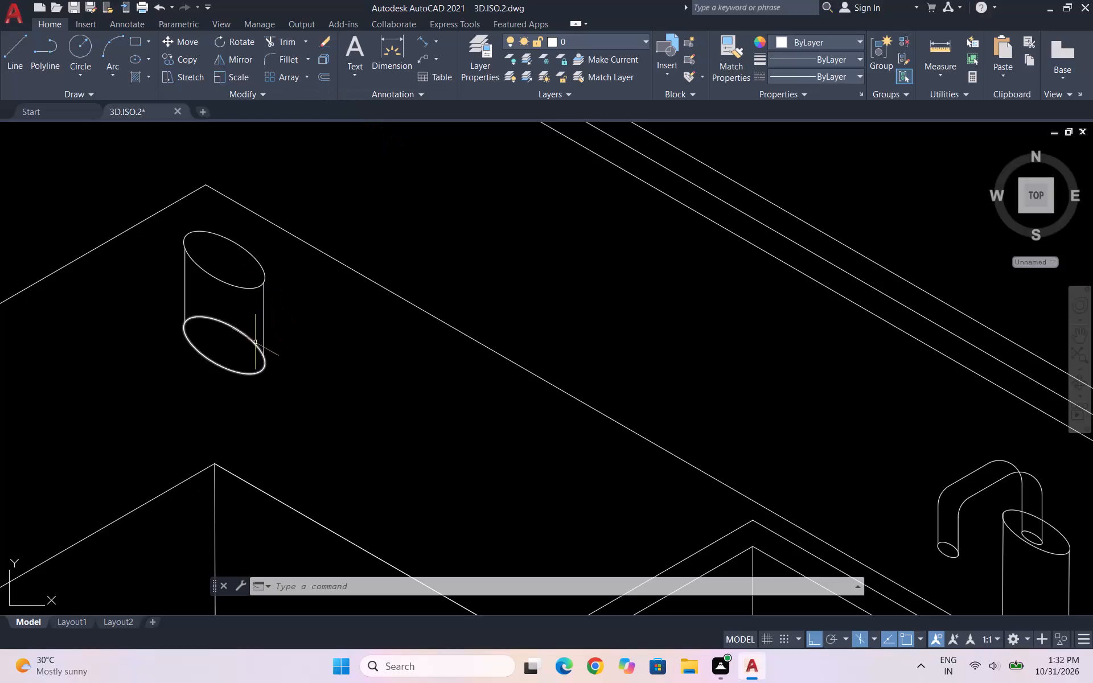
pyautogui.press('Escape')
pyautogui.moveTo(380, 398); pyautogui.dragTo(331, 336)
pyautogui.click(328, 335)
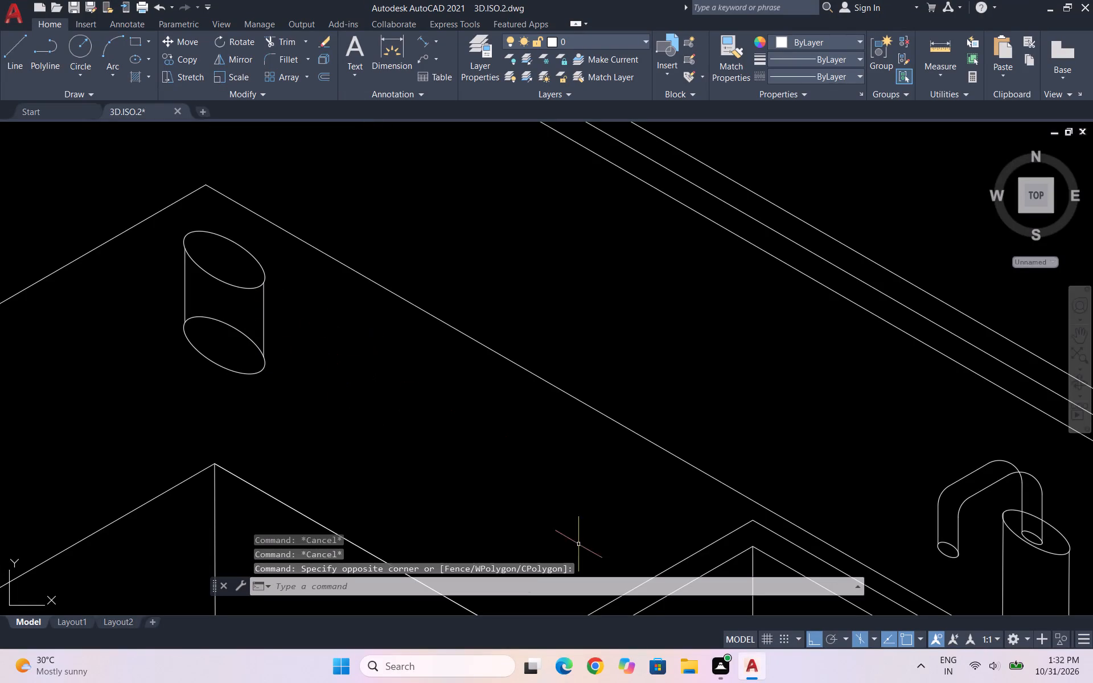
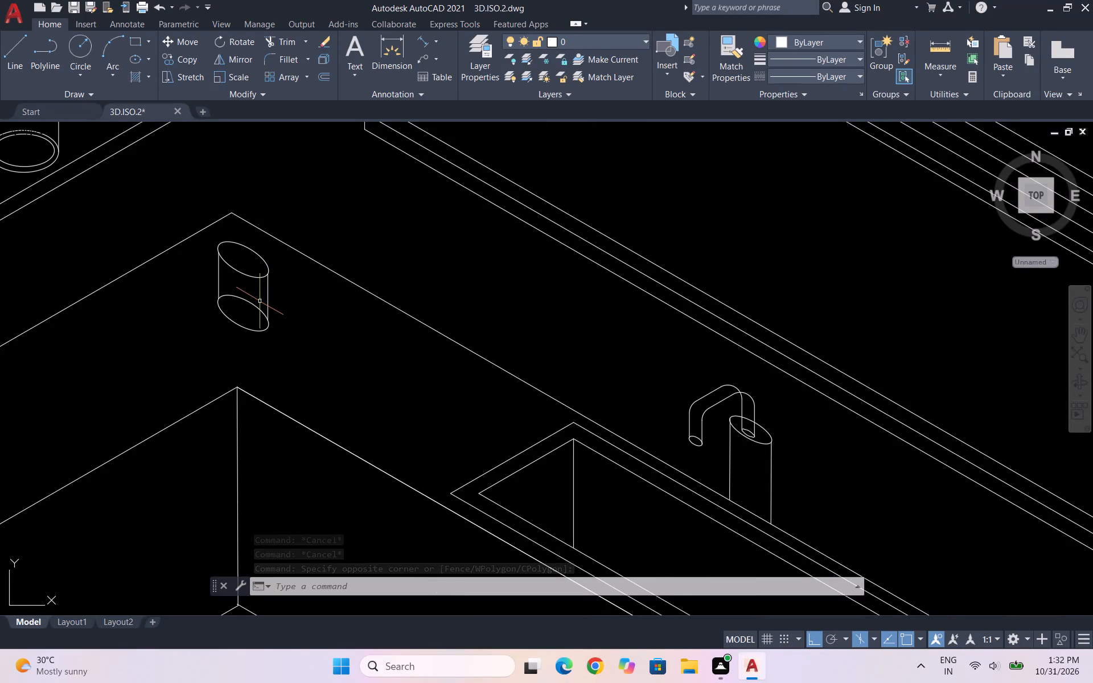
# Draw a vertical line upward from the centre of the top ellipse of the cylinder near the countertop's back corner.
pyautogui.press('Escape')
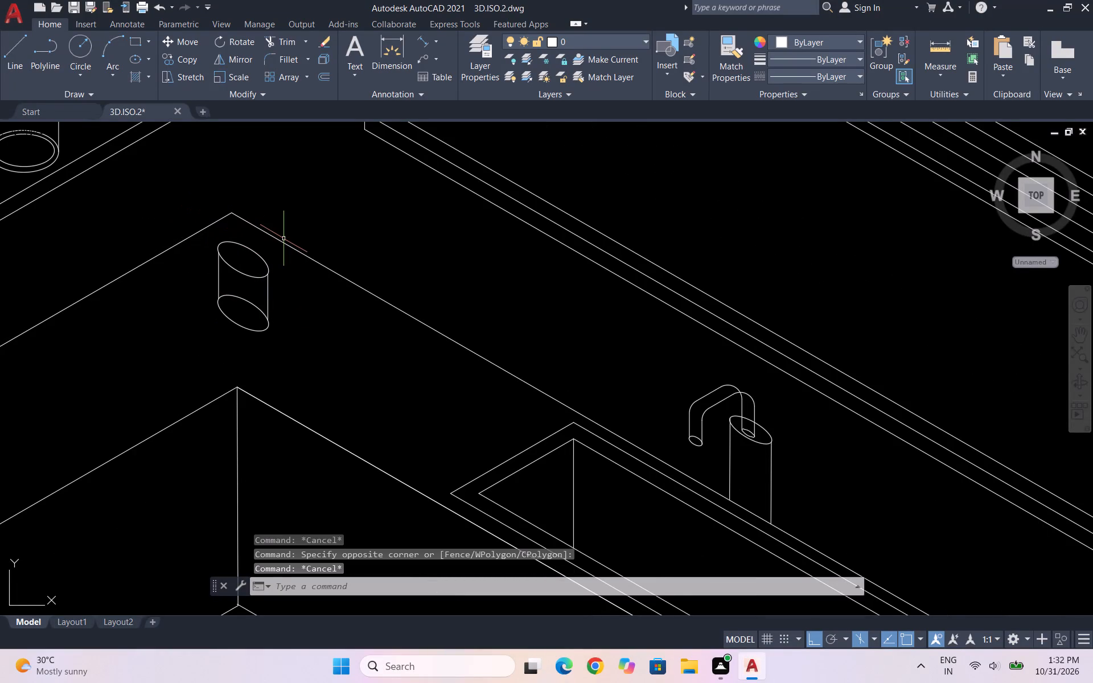
pyautogui.press('l')
pyautogui.press('Return')
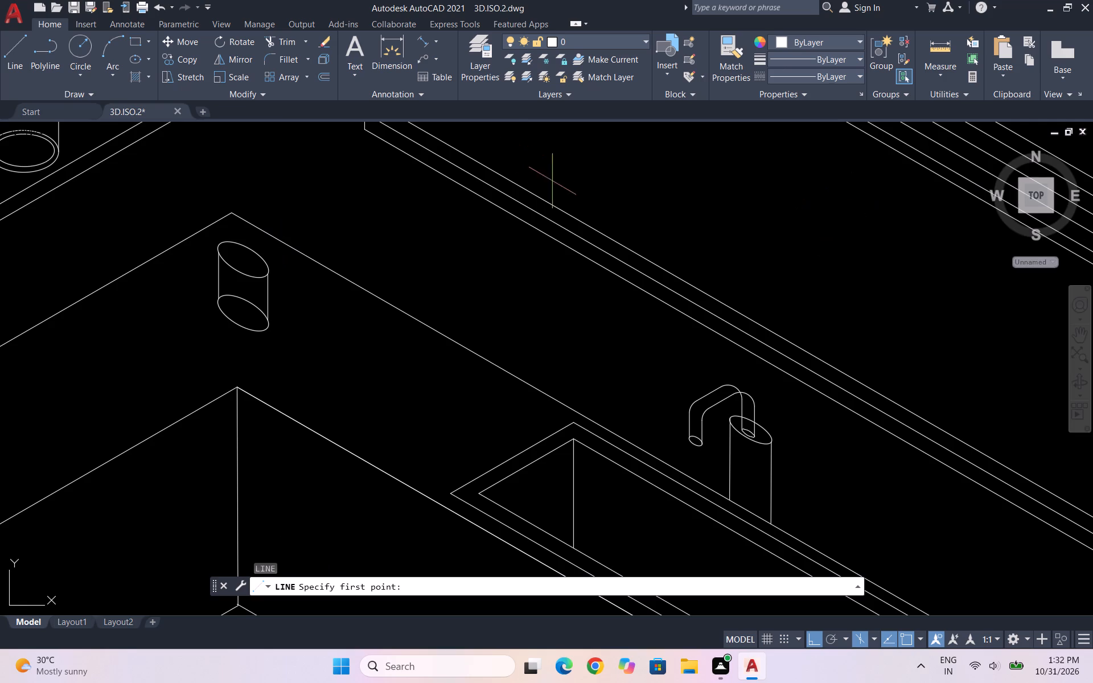
pyautogui.scroll(2, 239, 259)
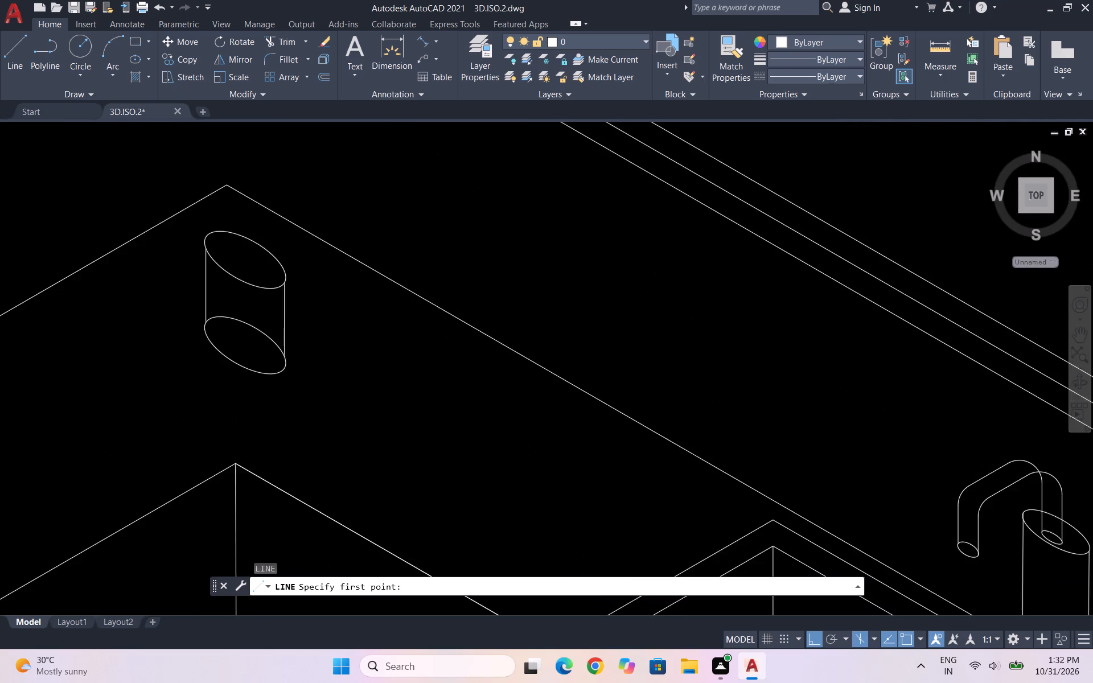
pyautogui.click(248, 259)
pyautogui.scroll(-3, 281, 198)
pyautogui.scroll(1, 260, 194)
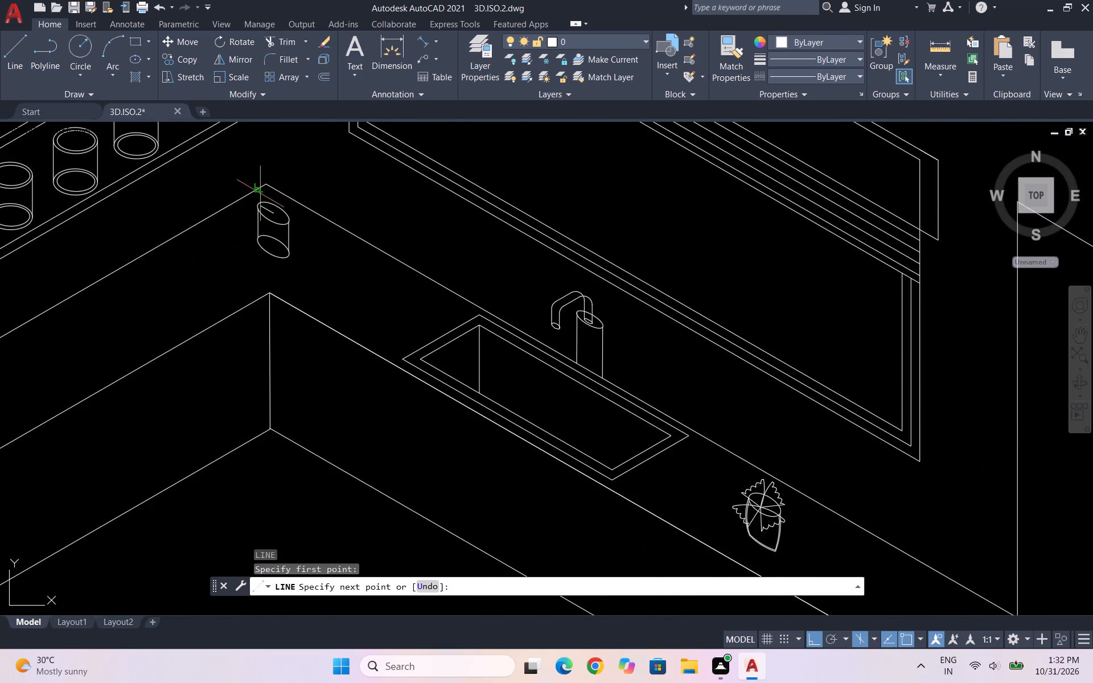
pyautogui.scroll(2, 260, 194)
pyautogui.click(307, 199)
pyautogui.press('Escape')
# Copy the short vertical line about 1 unit along the 150° isometric direction to form a parallel pair.
pyautogui.scroll(3, 306, 200)
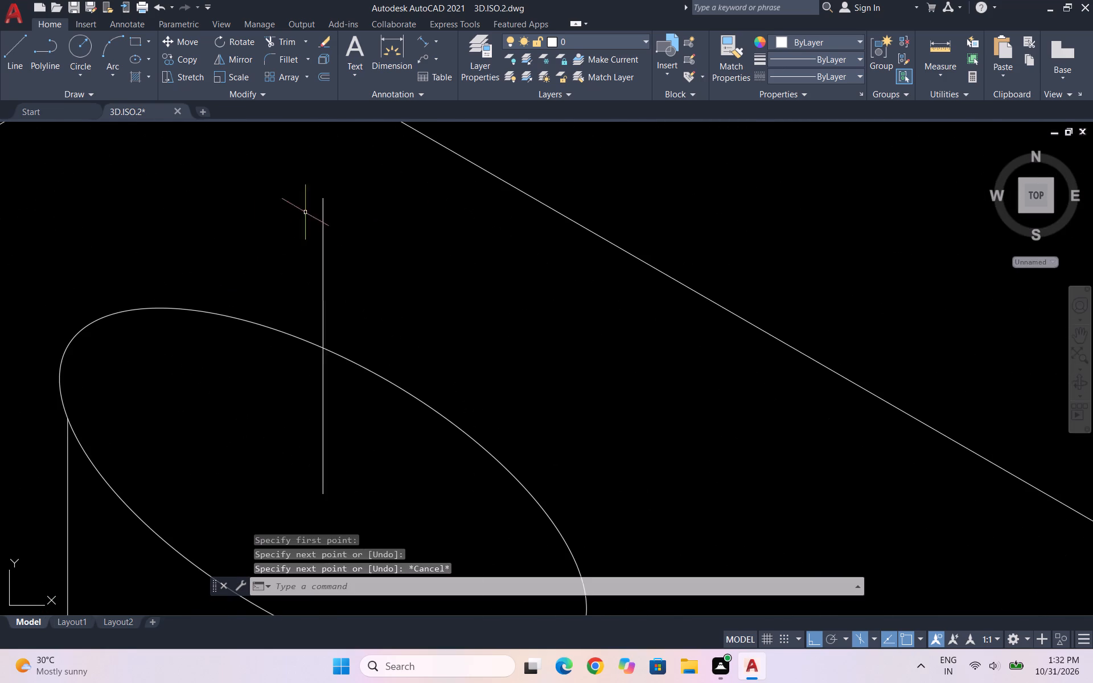
pyautogui.moveTo(330, 238); pyautogui.dragTo(322, 231)
pyautogui.click(314, 223)
pyautogui.write('CO')
pyautogui.press('Return')
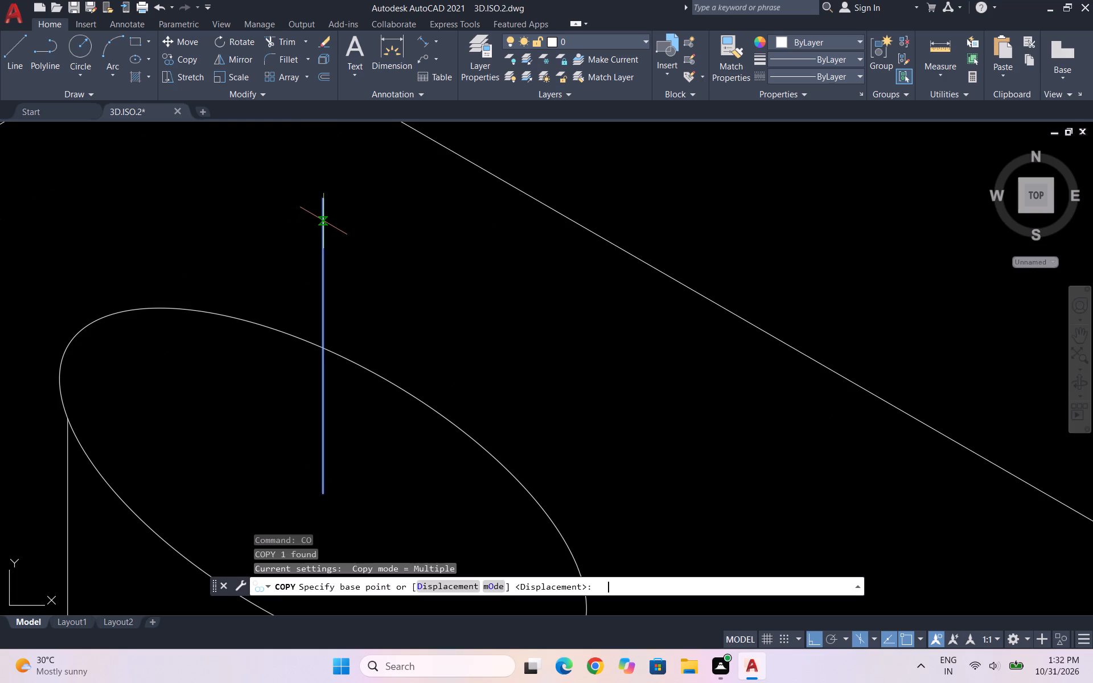
pyautogui.moveTo(324, 489); pyautogui.dragTo(315, 489)
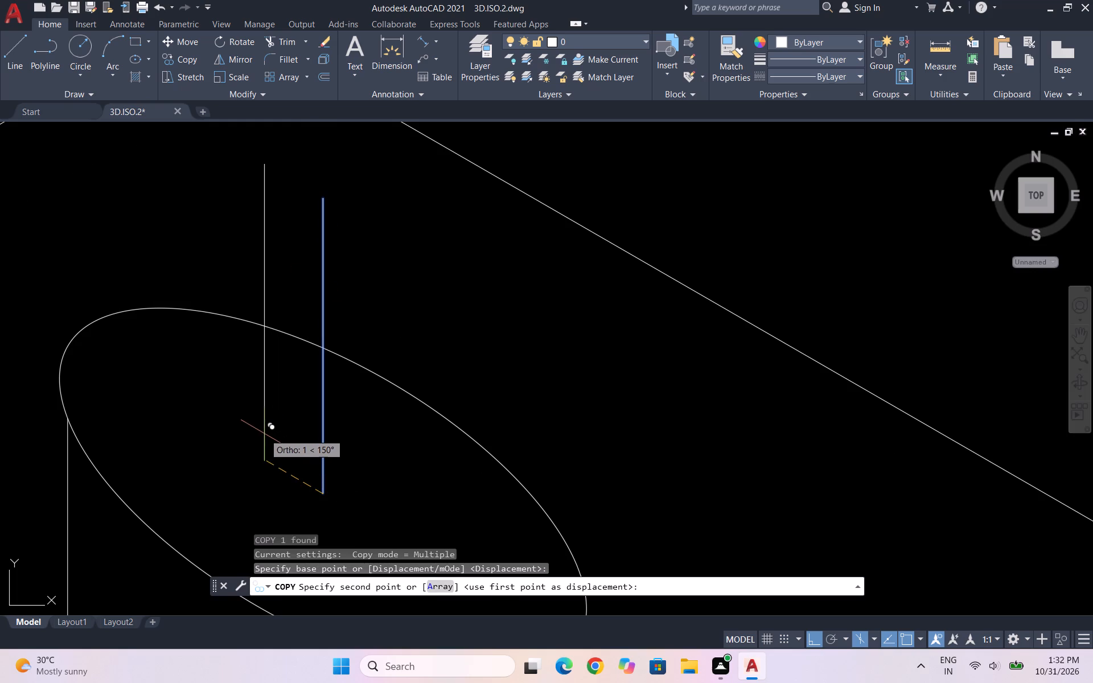
pyautogui.moveTo(261, 431); pyautogui.dragTo(274, 431)
pyautogui.press('Escape')
# Move both vertical lines from the midpoint between their lower ends to the centre of the cylinder's top ellipse.
pyautogui.scroll(-5, 429, 341)
pyautogui.scroll(4, 417, 335)
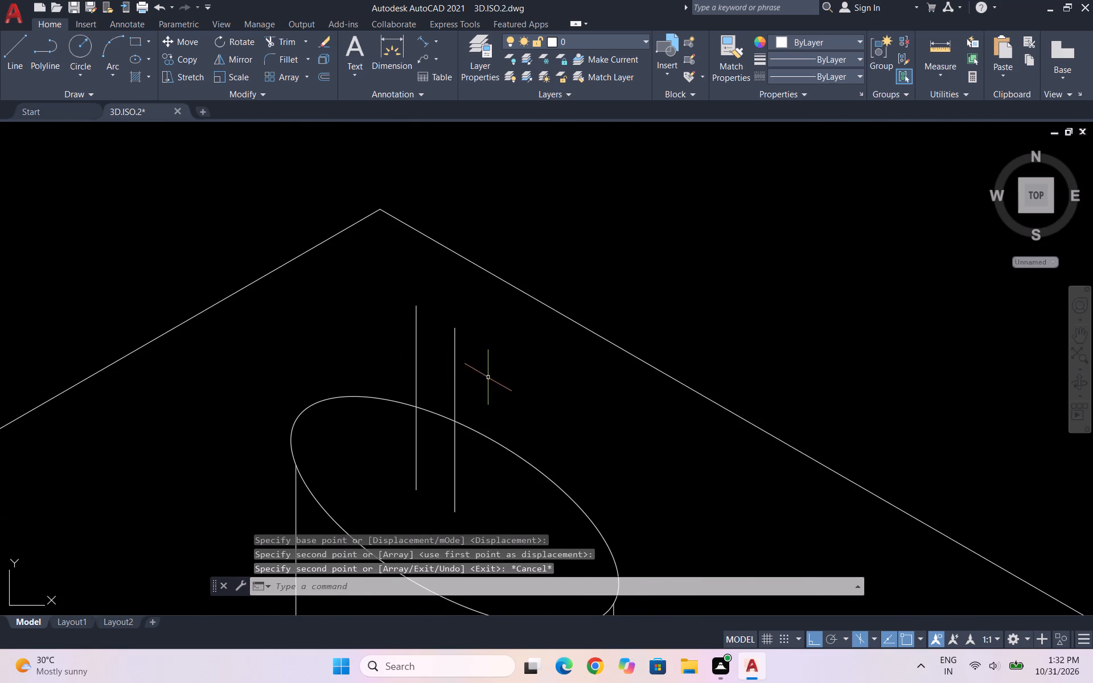
pyautogui.moveTo(493, 377); pyautogui.dragTo(442, 341)
pyautogui.click(406, 327)
pyautogui.press('m')
pyautogui.press('Return')
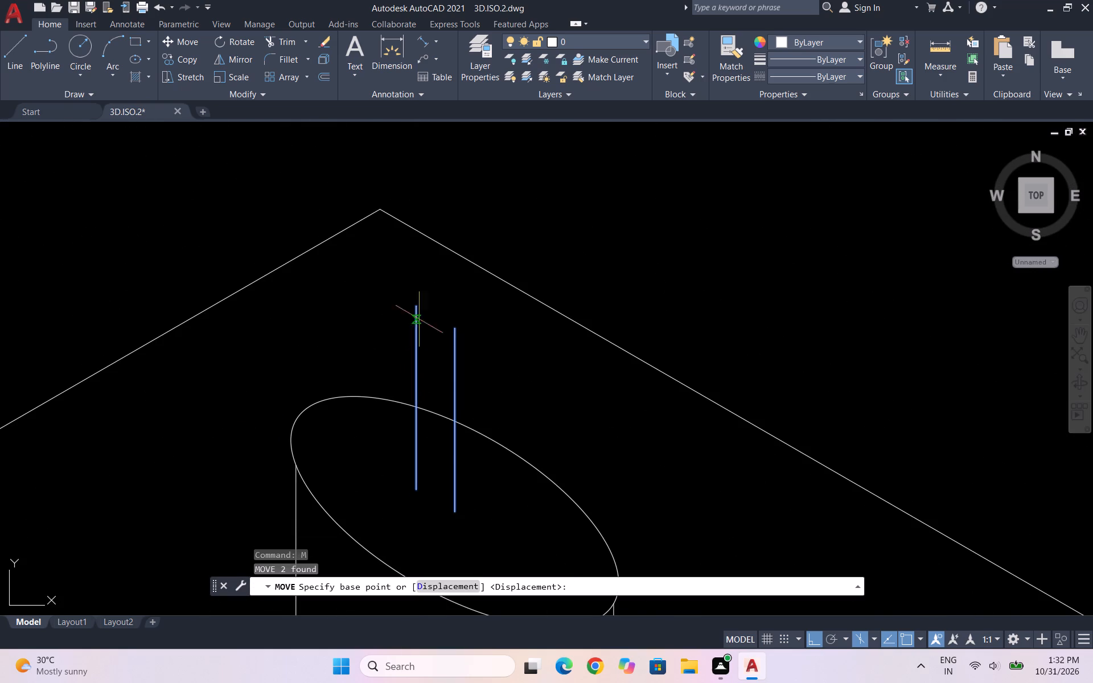
pyautogui.click(436, 499)
pyautogui.click(455, 512)
pyautogui.scroll(-4, 546, 376)
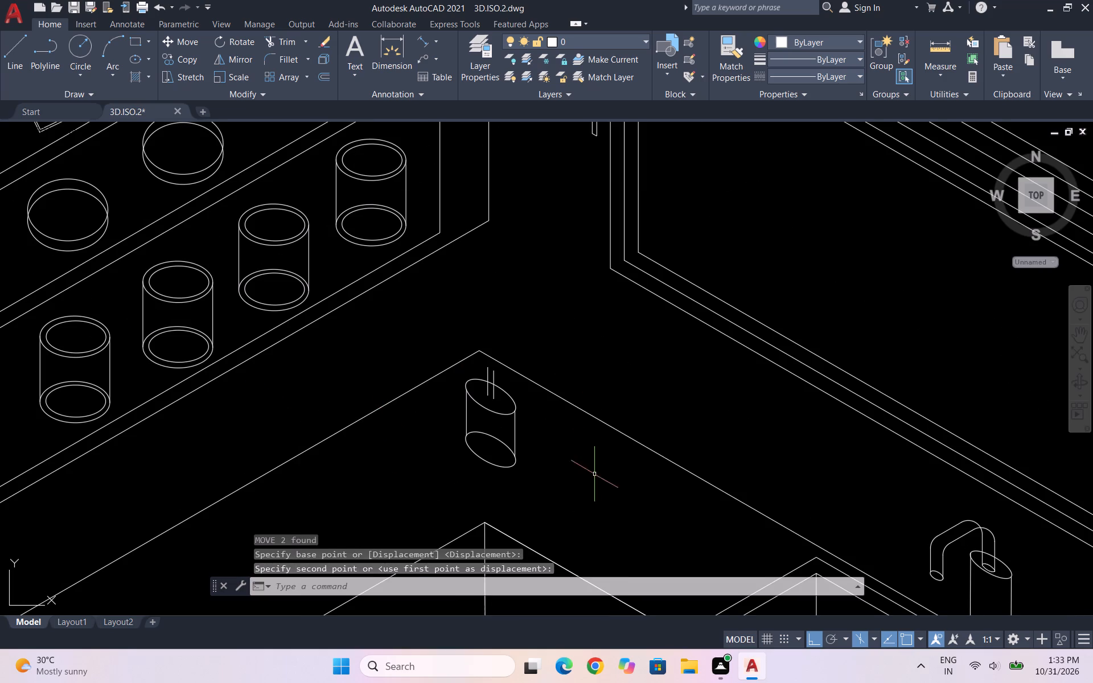
pyautogui.press('Escape')
pyautogui.press('Escape')
pyautogui.press('Escape')
pyautogui.press('Escape')
pyautogui.press('Escape')
pyautogui.press('Escape')
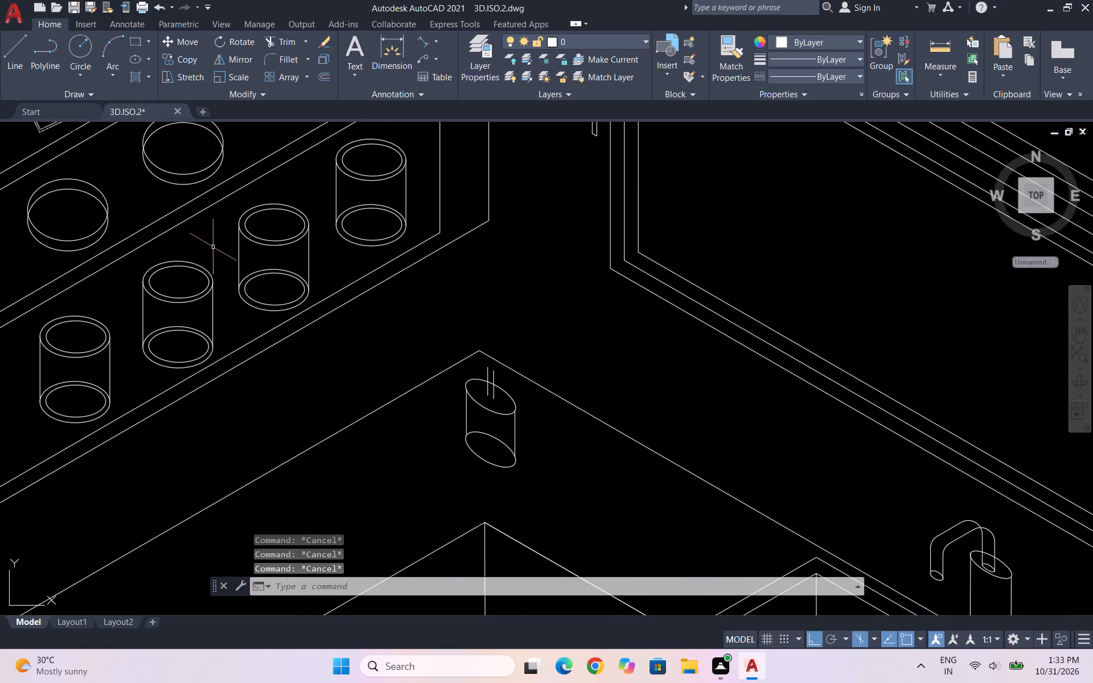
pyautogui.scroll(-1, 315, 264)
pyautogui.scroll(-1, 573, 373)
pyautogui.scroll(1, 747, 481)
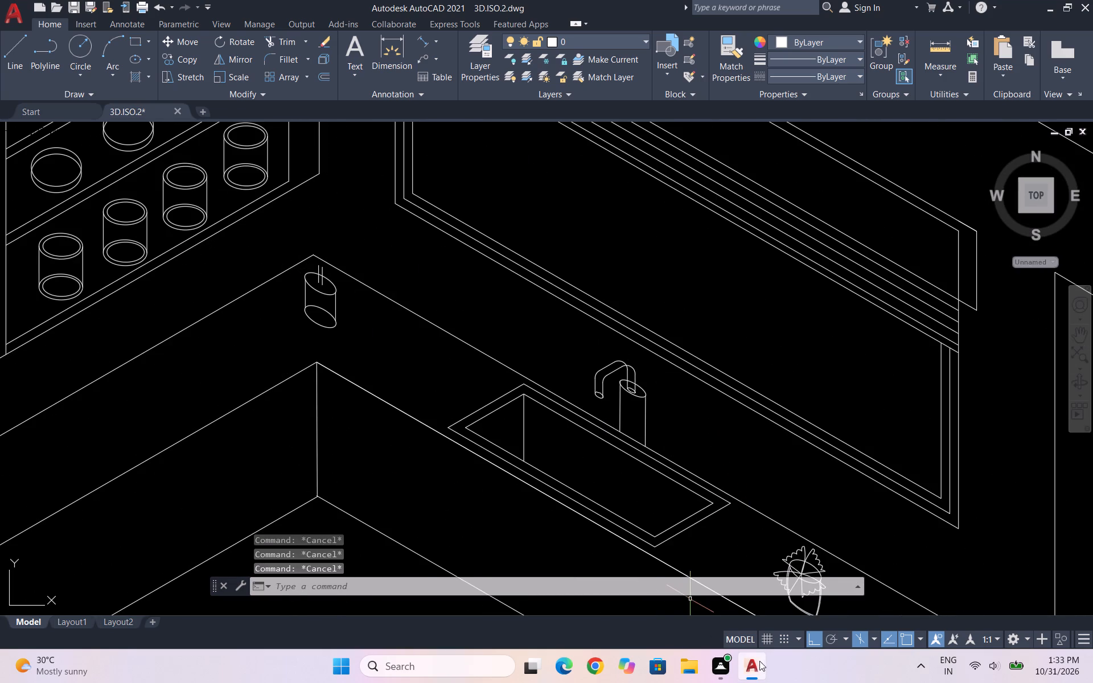
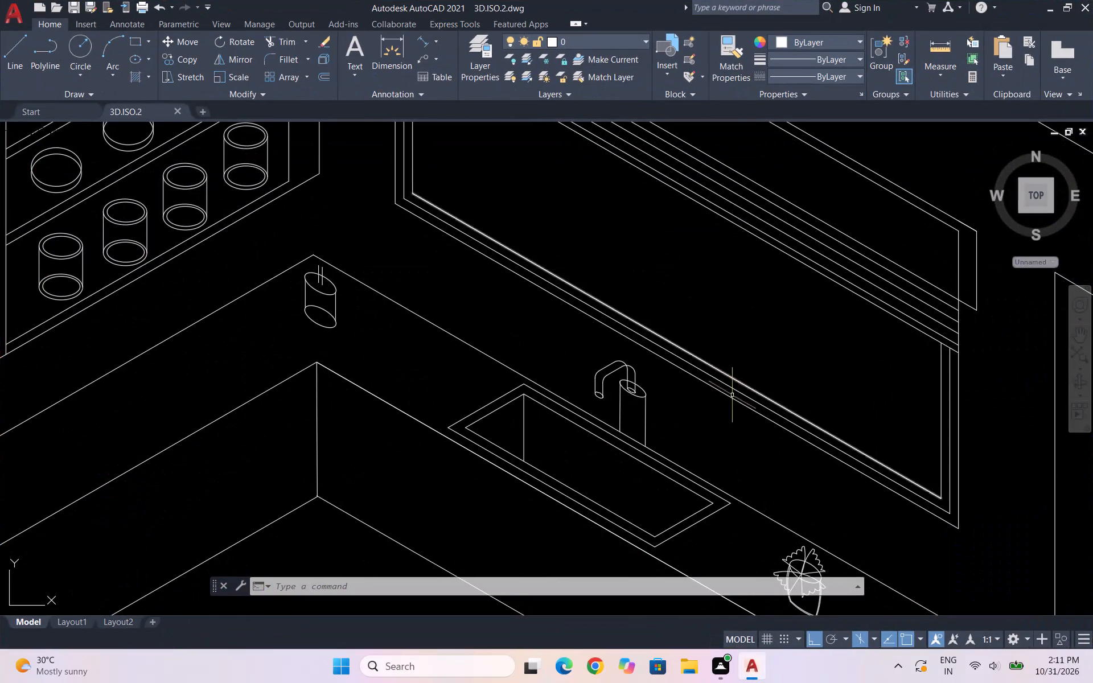
# Copy the short slanted bottom edge of the narrow vertical strip beside the window about 1 unit straight down.
pyautogui.scroll(-1, 755, 368)
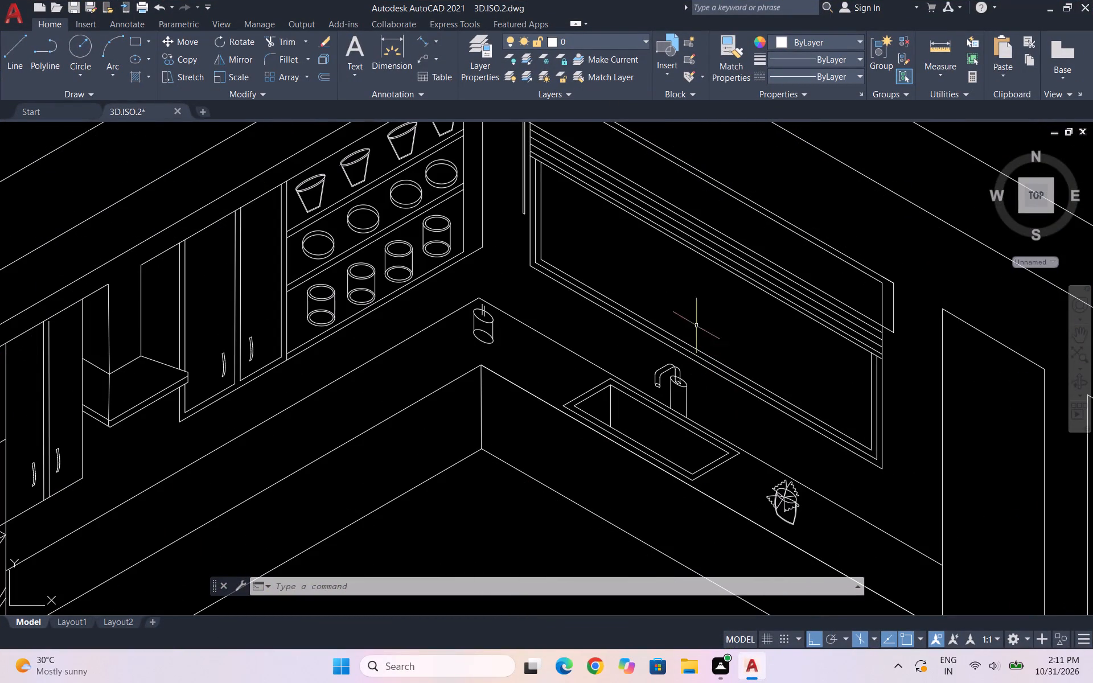
pyautogui.press('Escape')
pyautogui.press('Escape')
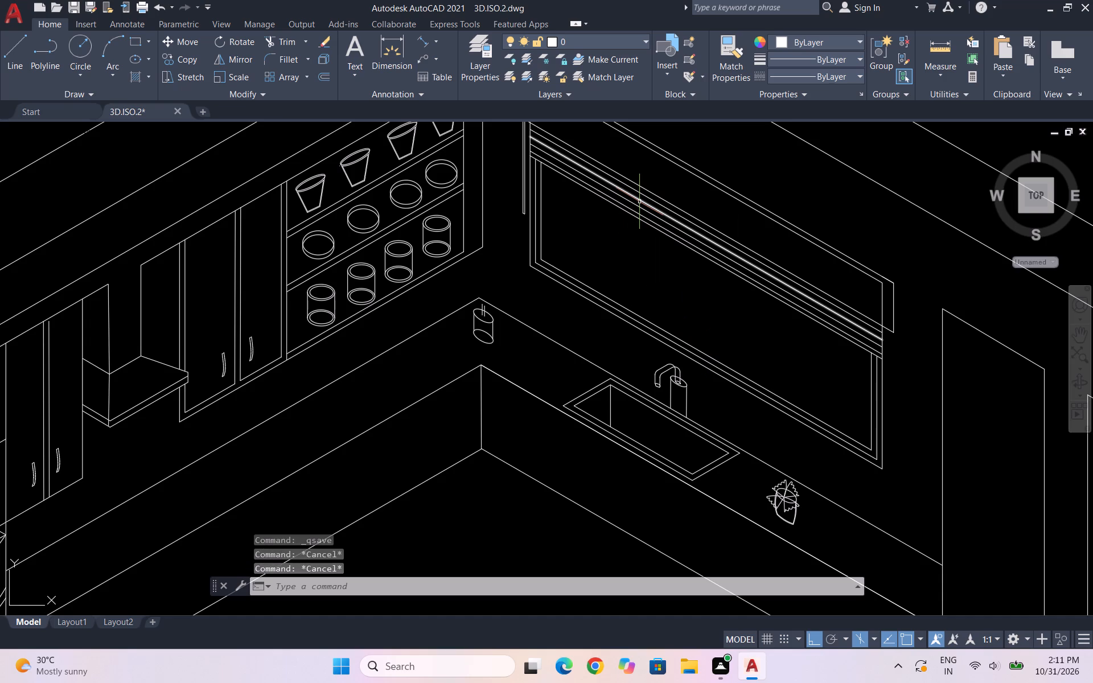
pyautogui.scroll(2, 549, 194)
pyautogui.scroll(3, 455, 236)
pyautogui.scroll(4, 587, 252)
pyautogui.moveTo(589, 342); pyautogui.dragTo(572, 308)
pyautogui.click(554, 249)
pyautogui.write('CO')
pyautogui.press('Return')
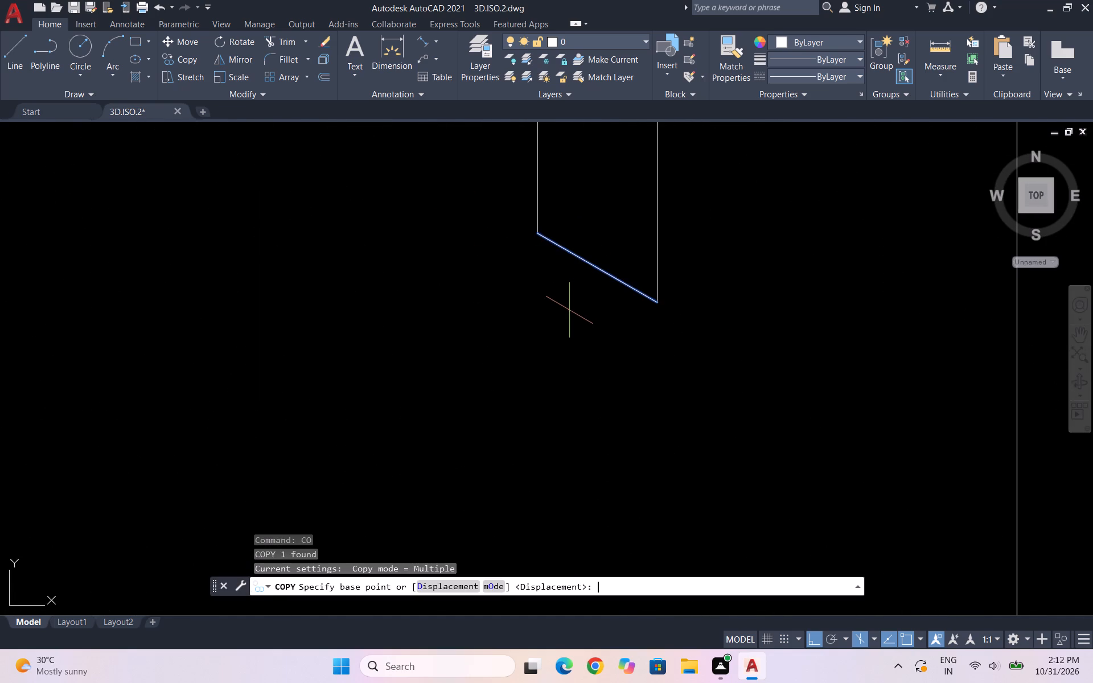
pyautogui.click(536, 233)
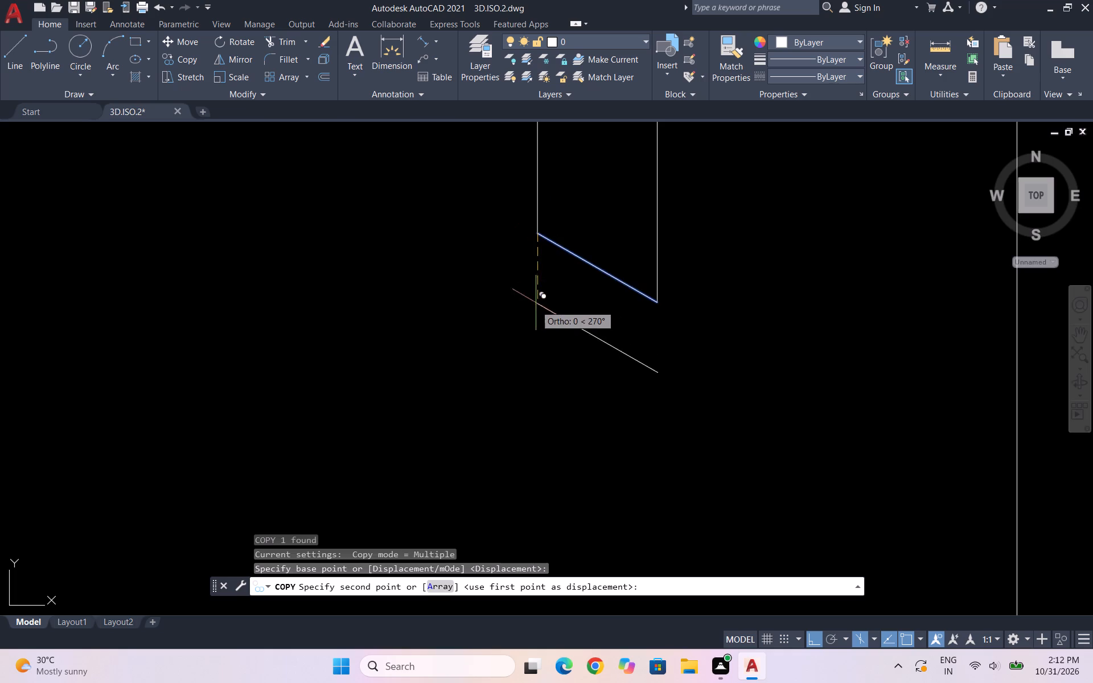
pyautogui.scroll(-2, 531, 312)
pyautogui.scroll(2, 525, 327)
pyautogui.click(524, 330)
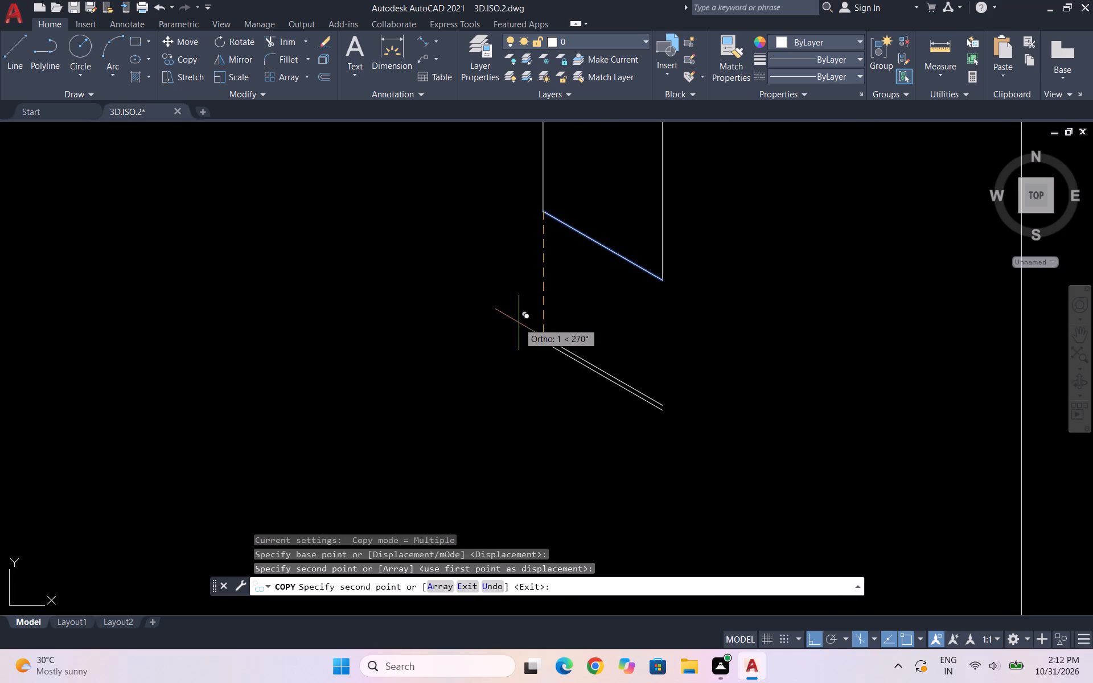
pyautogui.press('Escape')
# Draw a narrow ellipse below the strip, using the two ends of the copied slanted line as its long axis.
pyautogui.write('EL')
pyautogui.press('Return')
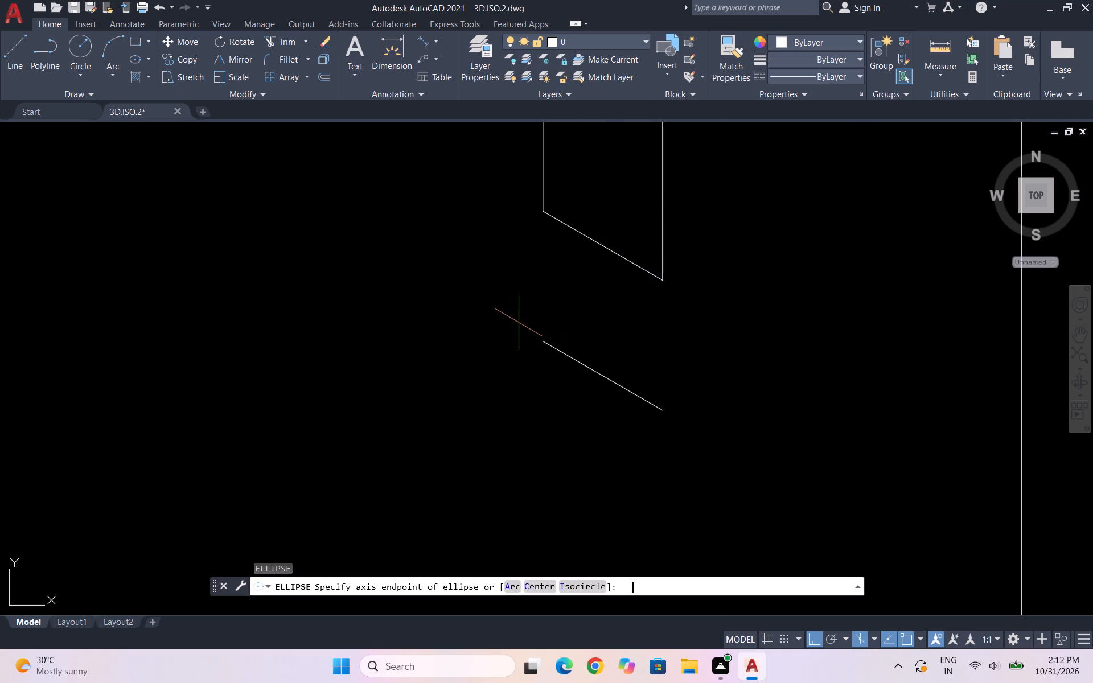
pyautogui.click(540, 339)
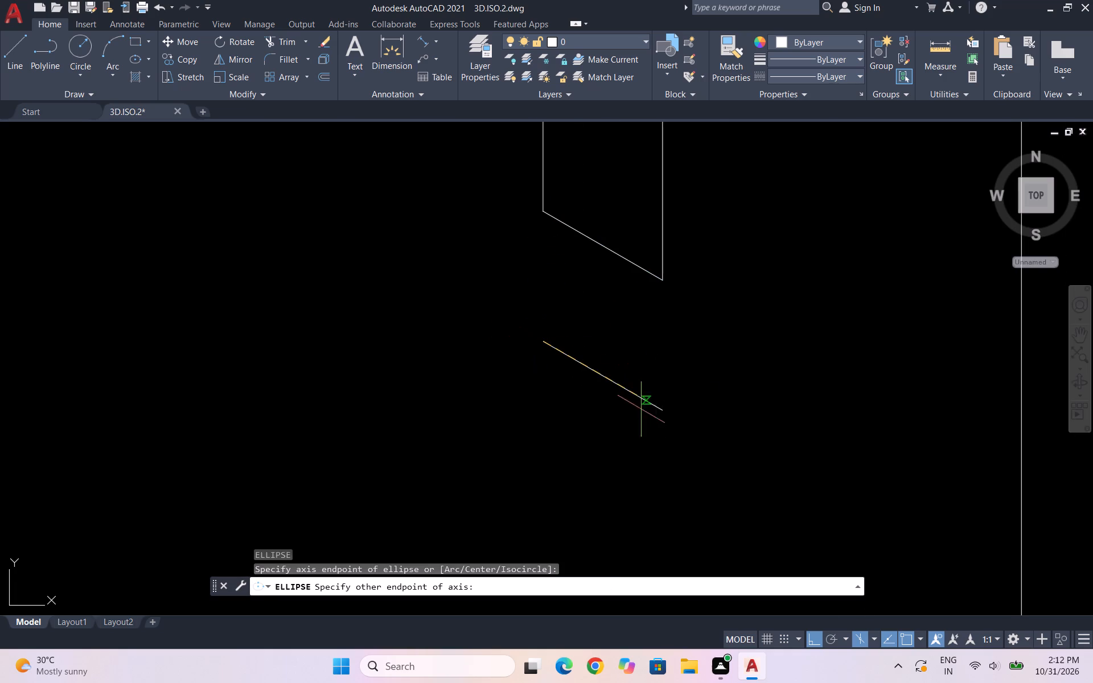
pyautogui.click(660, 406)
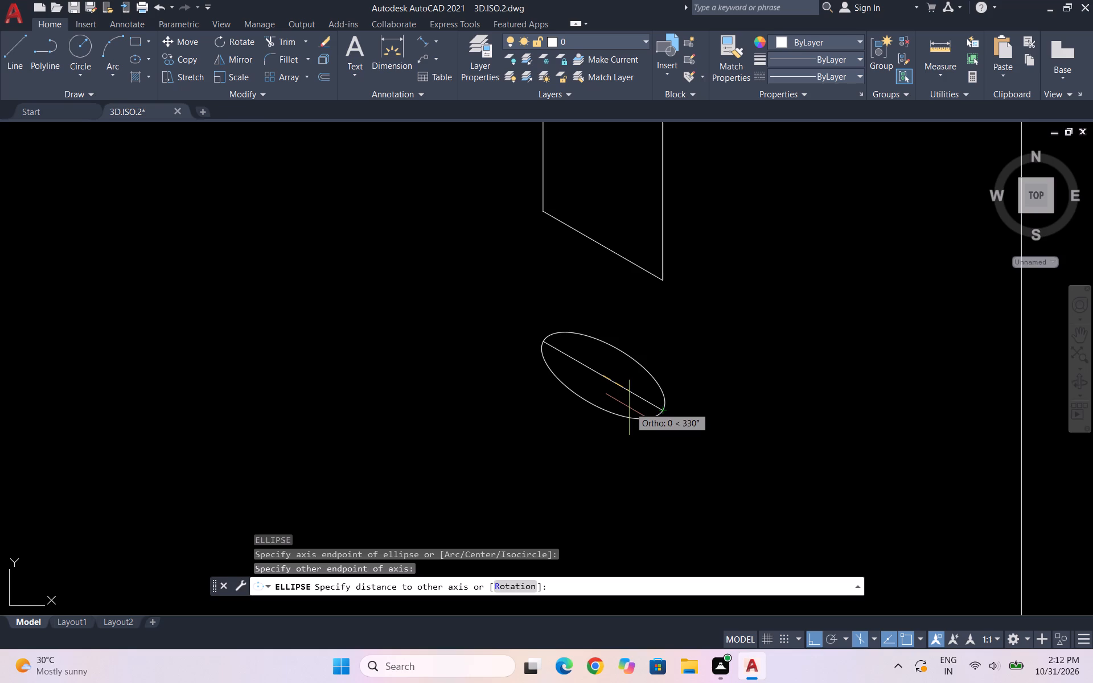
pyautogui.click(629, 408)
# Delete the copied slanted line running through the middle of the ellipse.
pyautogui.scroll(4, 623, 381)
pyautogui.moveTo(627, 436); pyautogui.dragTo(525, 375)
pyautogui.click(487, 363)
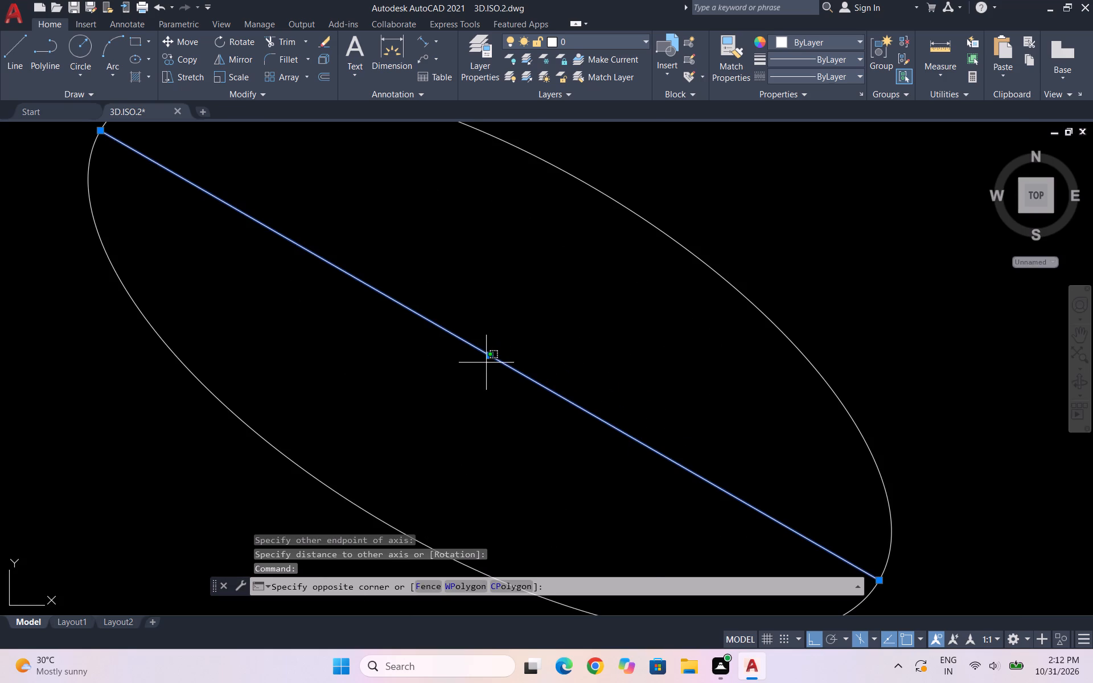
pyautogui.press('Delete')
# Scale the ellipse up about its centre so that it becomes wider than the strip above it.
pyautogui.scroll(-1, 553, 375)
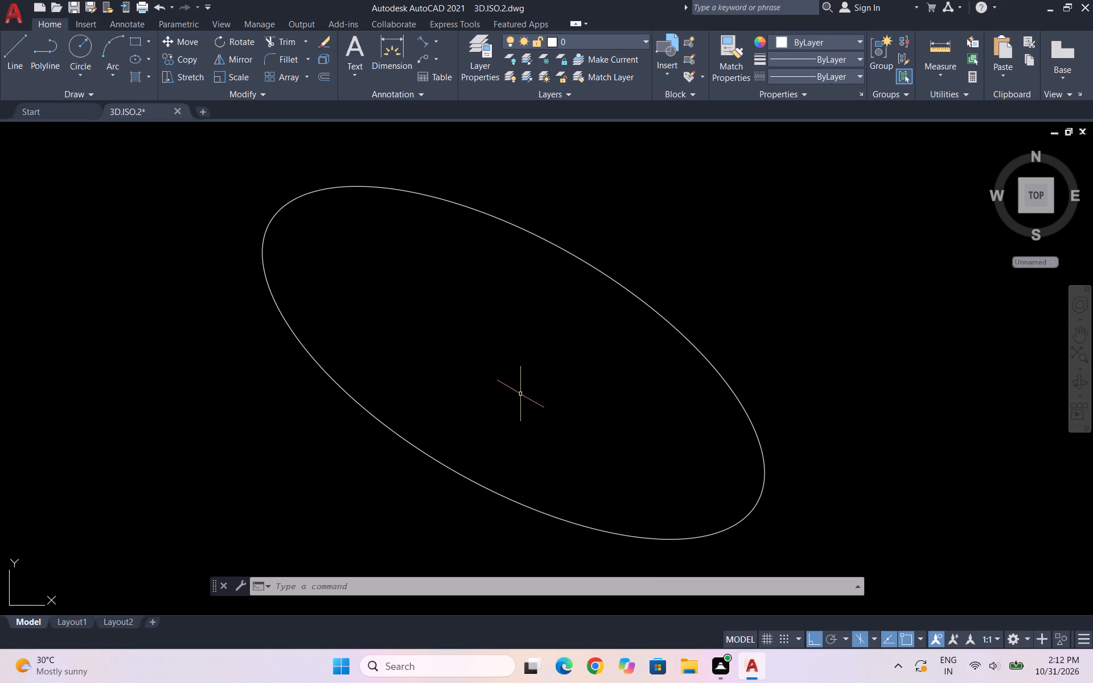
pyautogui.scroll(-6, 513, 393)
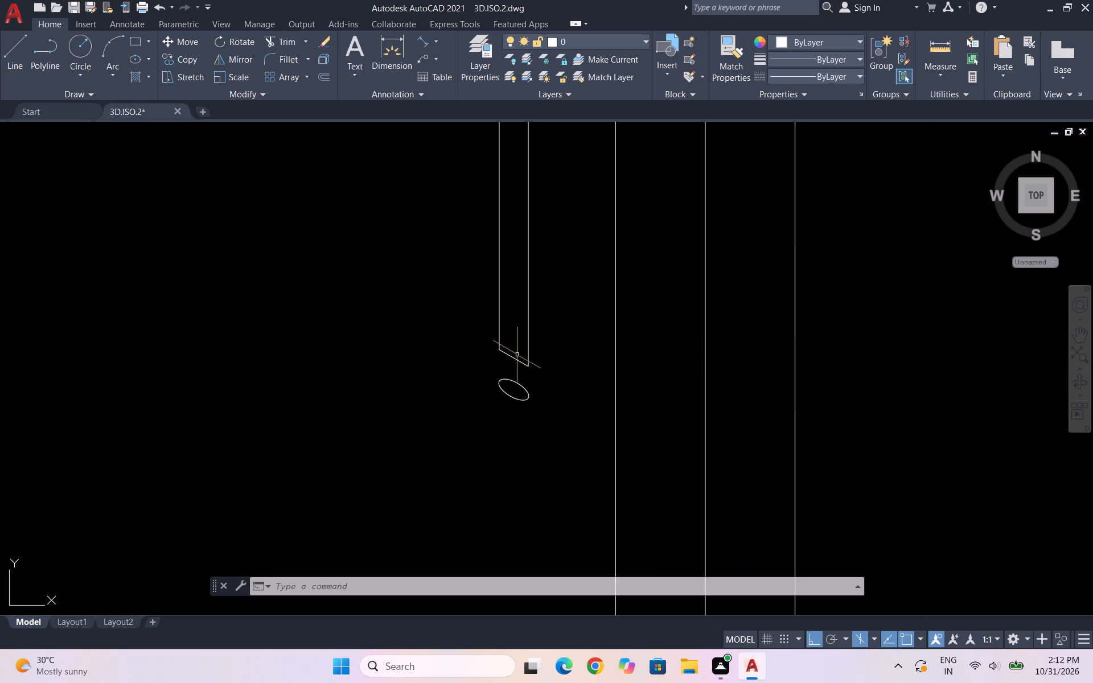
pyautogui.scroll(3, 510, 345)
pyautogui.scroll(2, 488, 546)
pyautogui.moveTo(474, 491); pyautogui.dragTo(447, 439)
pyautogui.click(361, 385)
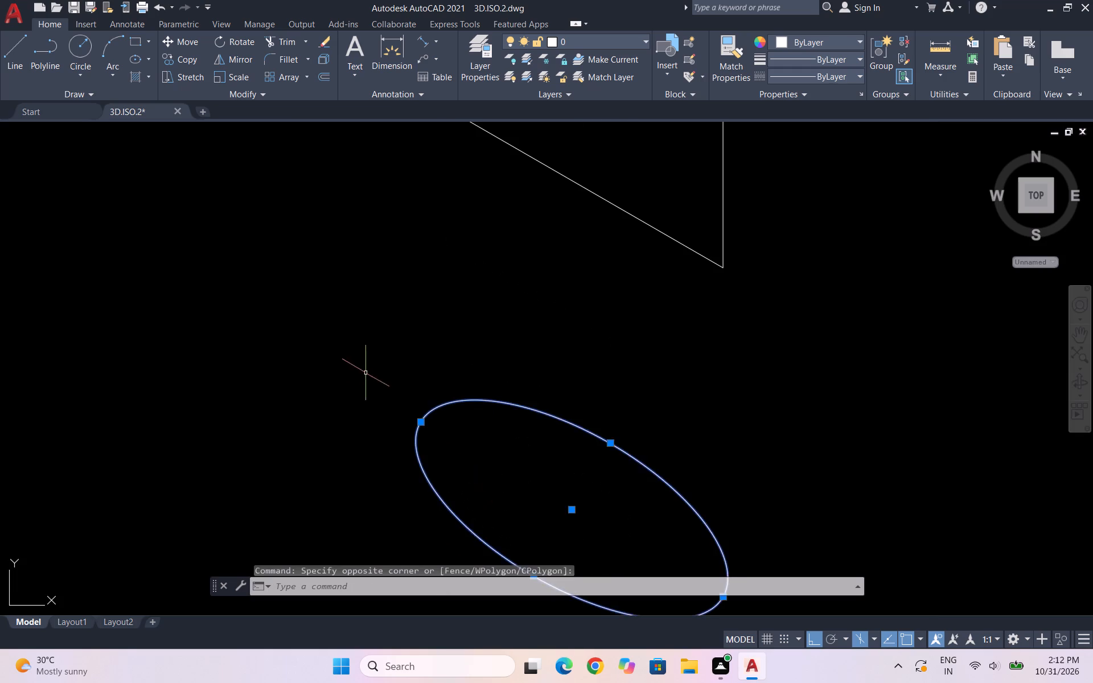
pyautogui.scroll(-4, 502, 349)
pyautogui.write('SC')
pyautogui.press('Return')
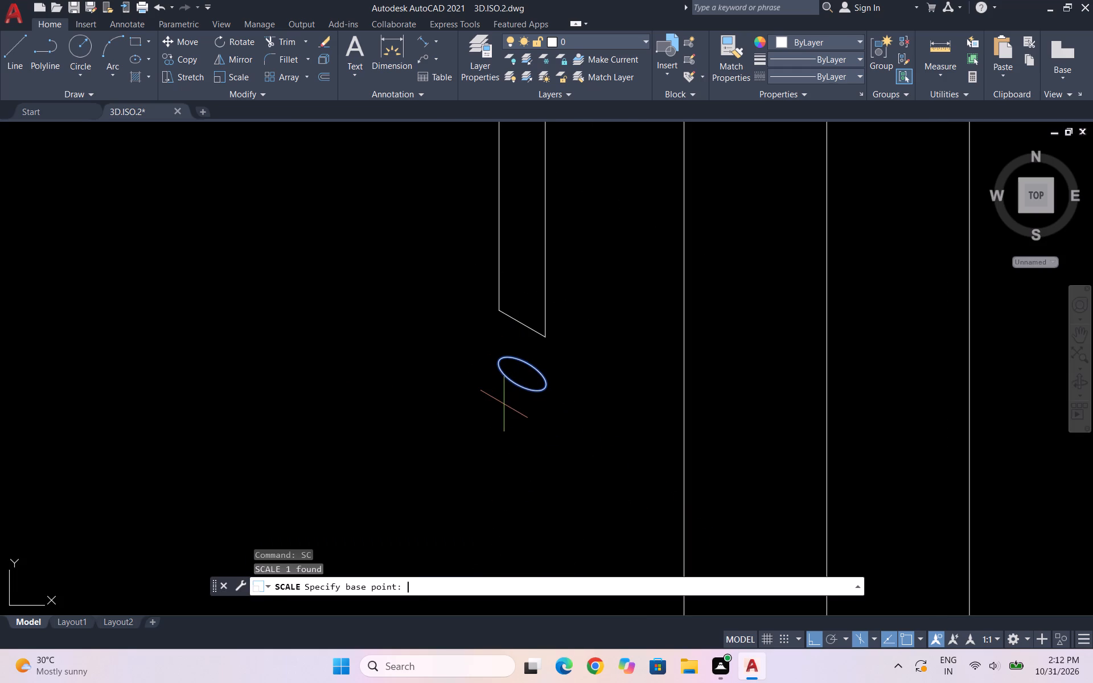
pyautogui.scroll(1, 509, 361)
pyautogui.click(526, 380)
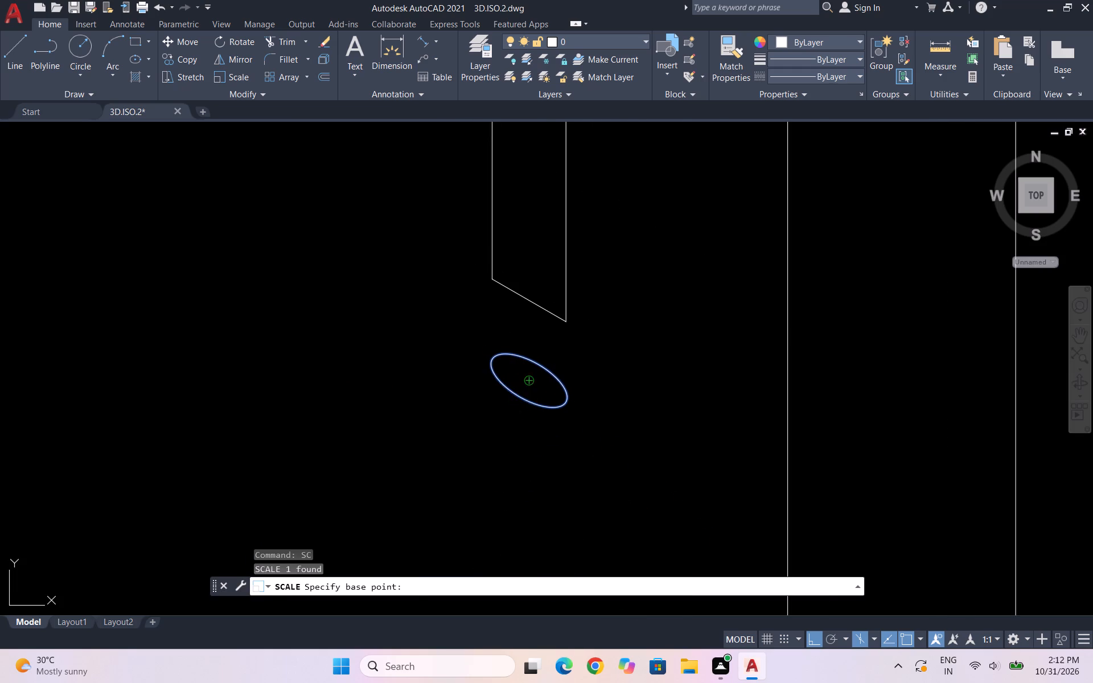
pyautogui.click(481, 361)
pyautogui.press('Escape')
# Move the enlarged ellipse by its centre upward, closer beneath the strip's slanted bottom edge.
pyautogui.scroll(1, 487, 356)
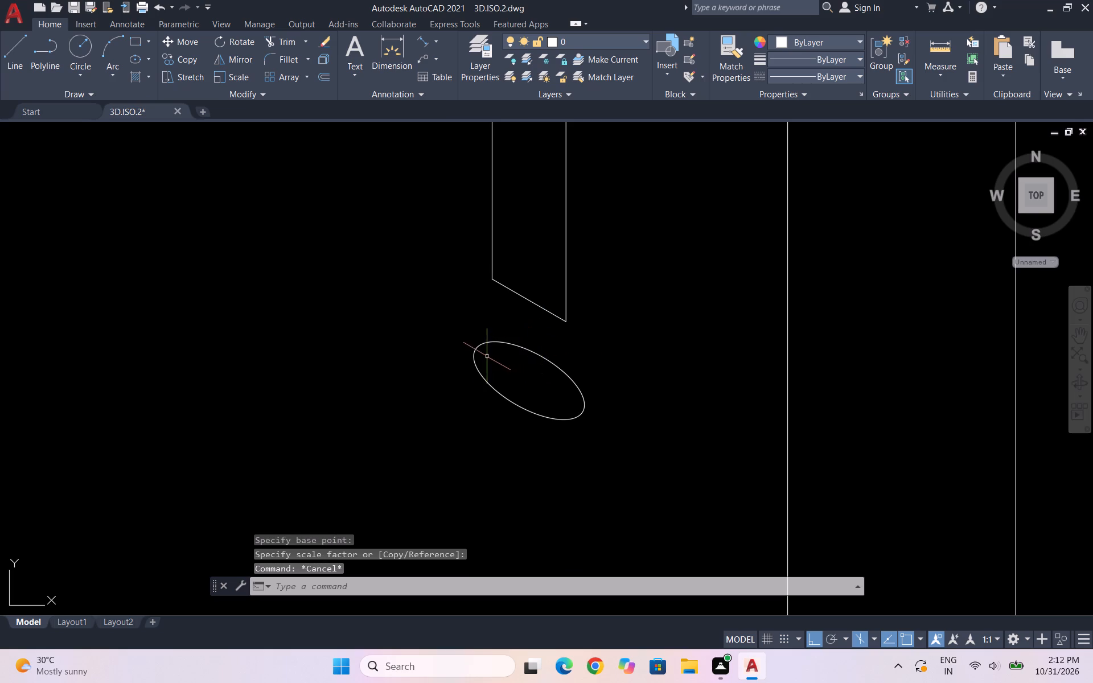
pyautogui.moveTo(487, 356); pyautogui.dragTo(462, 340)
pyautogui.click(420, 335)
pyautogui.press('m')
pyautogui.press('Return')
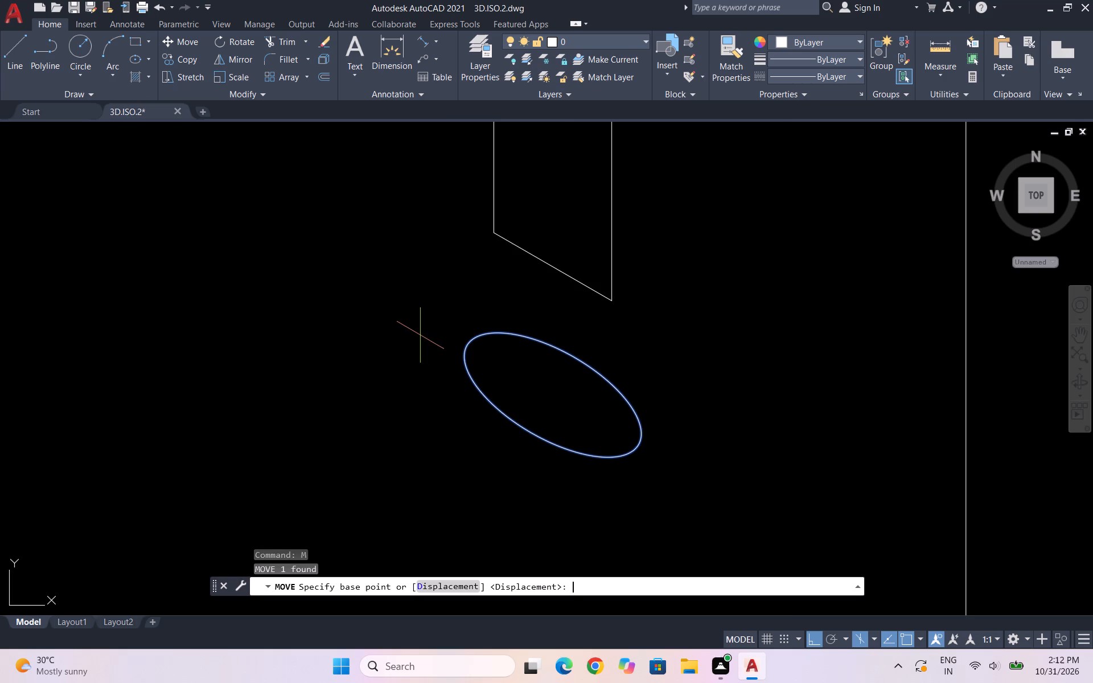
pyautogui.press('m')
pyautogui.press('Return')
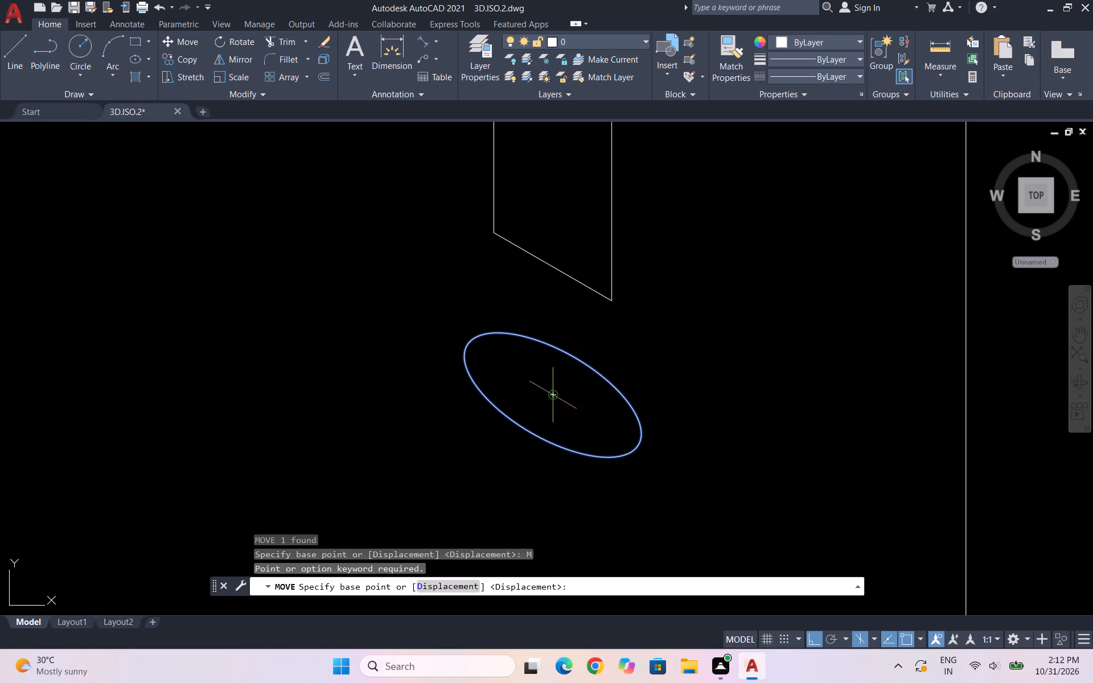
pyautogui.click(550, 397)
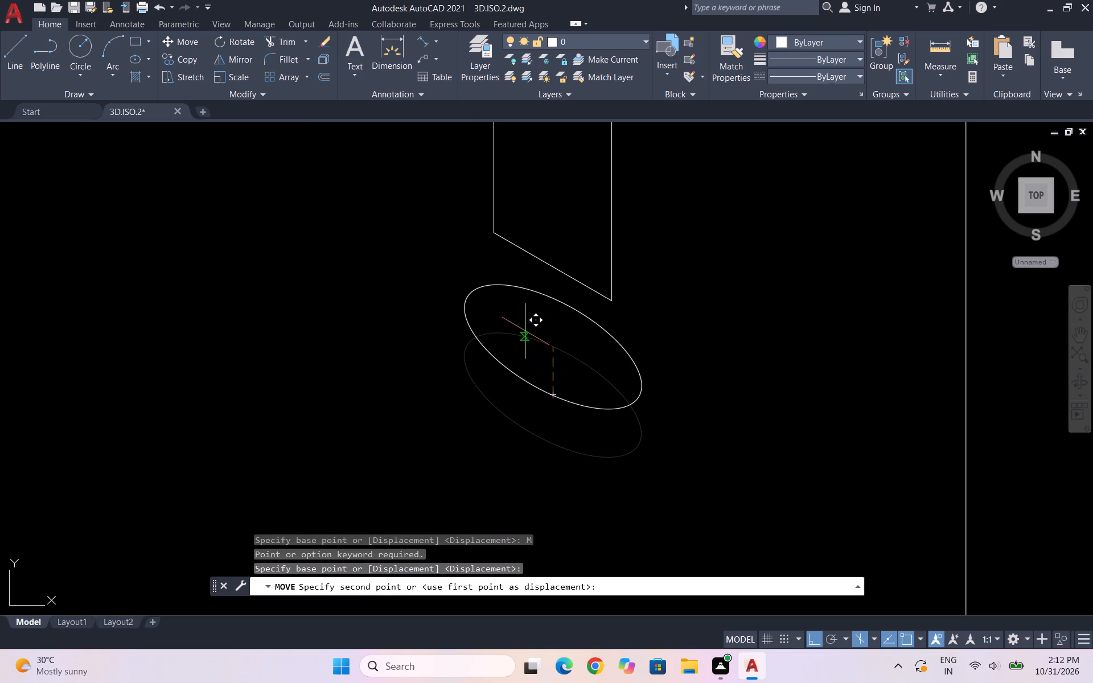
pyautogui.scroll(1, 525, 331)
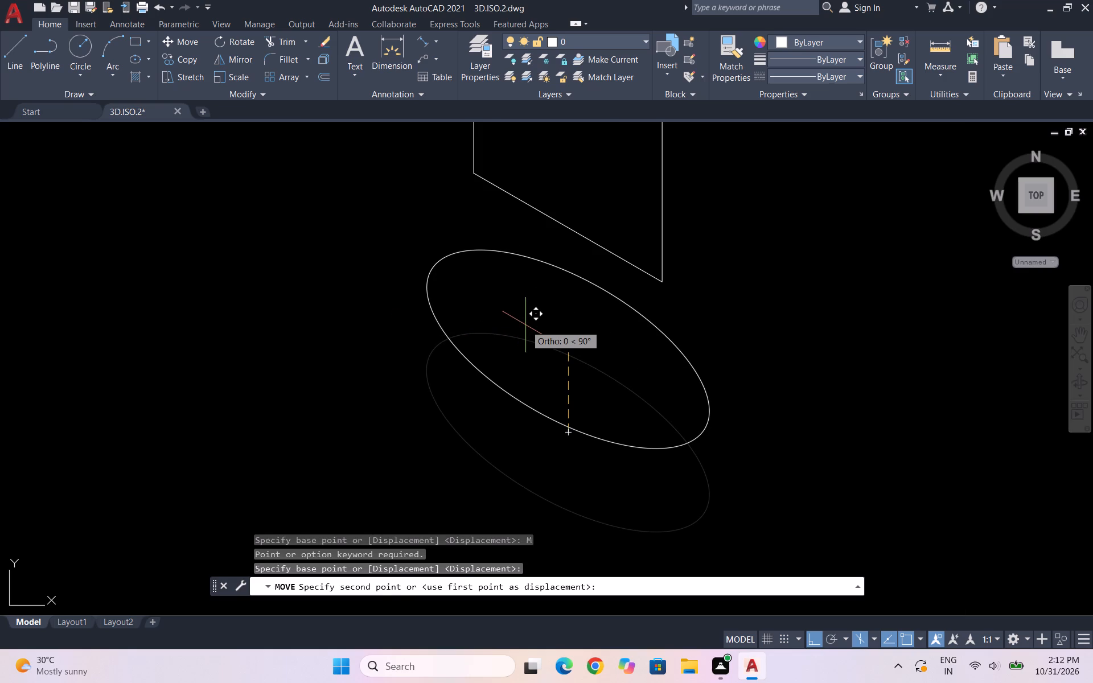
pyautogui.click(516, 343)
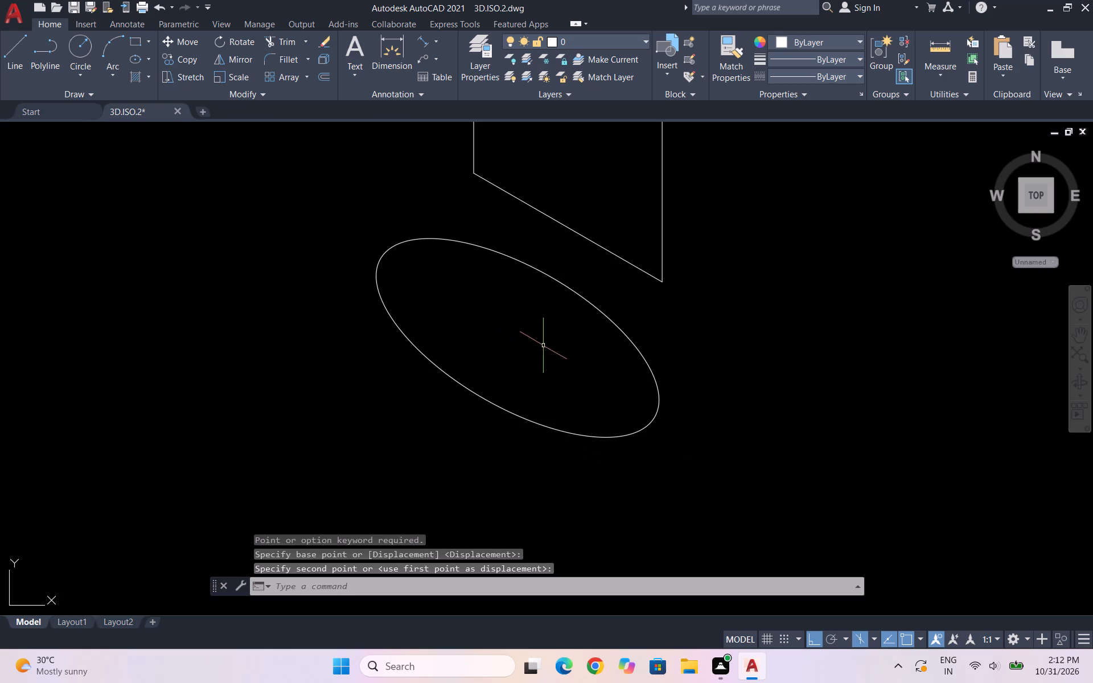
# Shift the ellipse a short distance along the 330° isometric direction to sit roughly centred under the strip.
pyautogui.moveTo(659, 345); pyautogui.dragTo(648, 344)
pyautogui.moveTo(603, 357); pyautogui.dragTo(609, 355)
pyautogui.press('m')
pyautogui.press('Return')
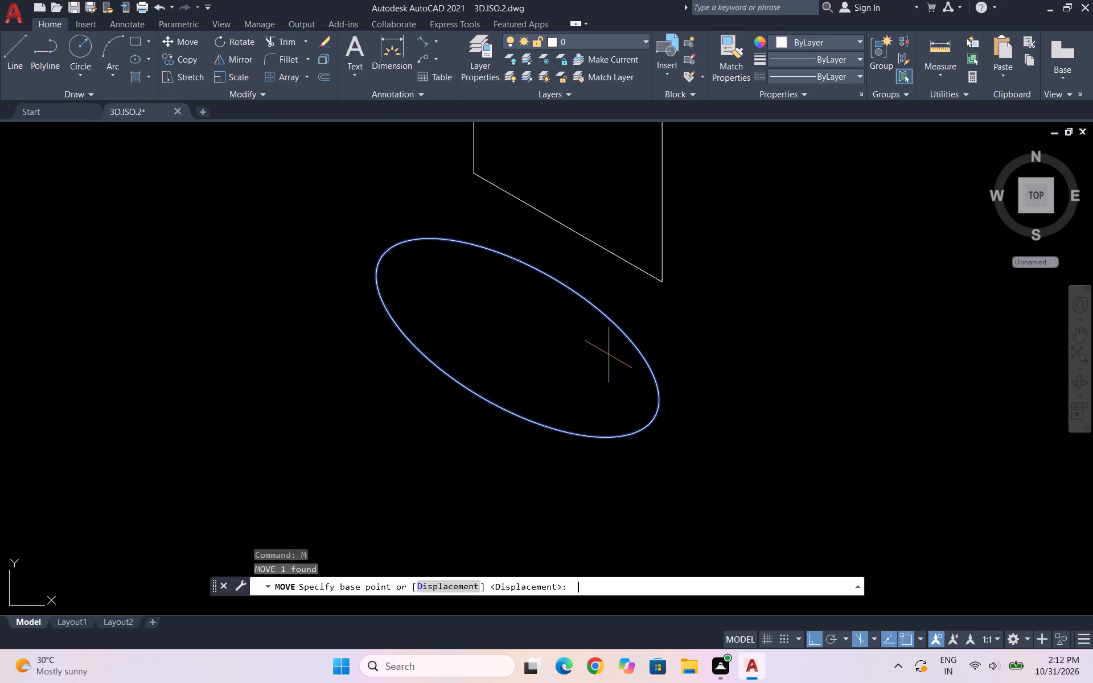
pyautogui.click(508, 307)
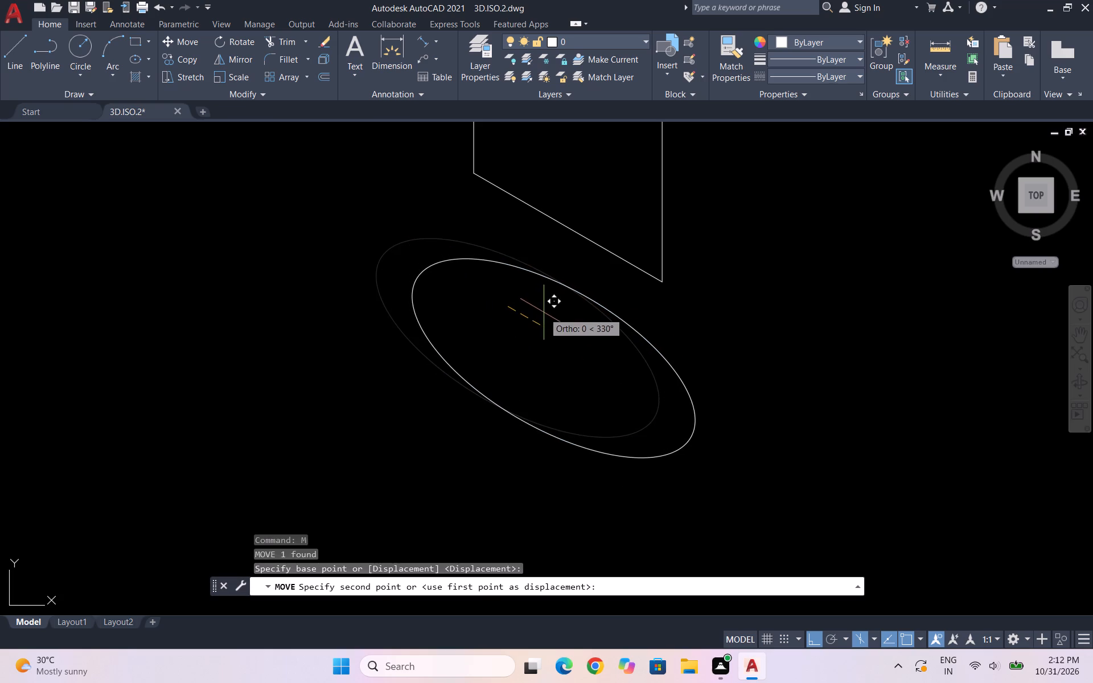
pyautogui.click(544, 312)
pyautogui.press('Escape')
pyautogui.press('Escape')
# Connect both bottom corners of the strip to the matching ends of the ellipse with slanted lines, using the top isoplane.
pyautogui.press('l')
pyautogui.press('Return')
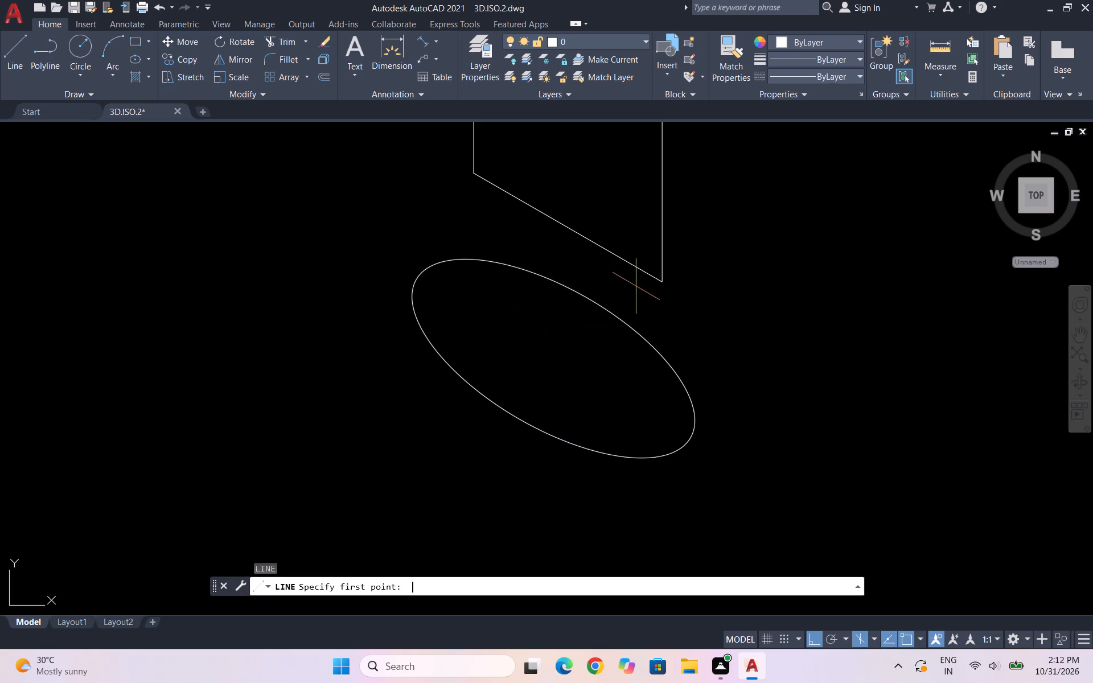
pyautogui.click(661, 278)
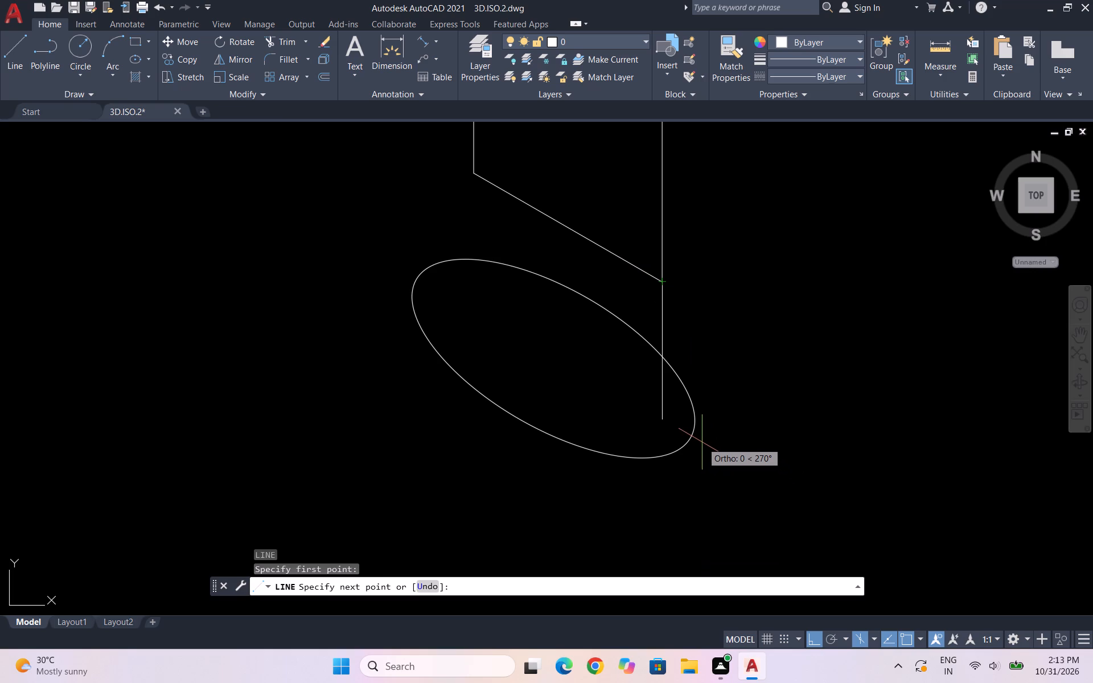
pyautogui.press('F5')
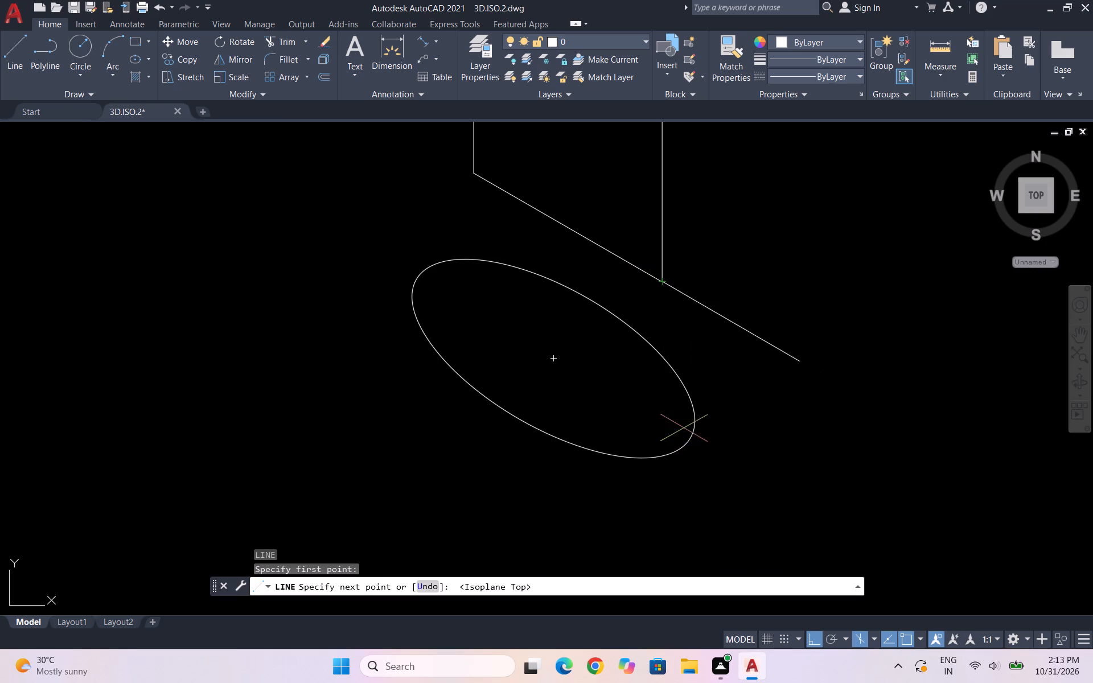
pyautogui.click(690, 439)
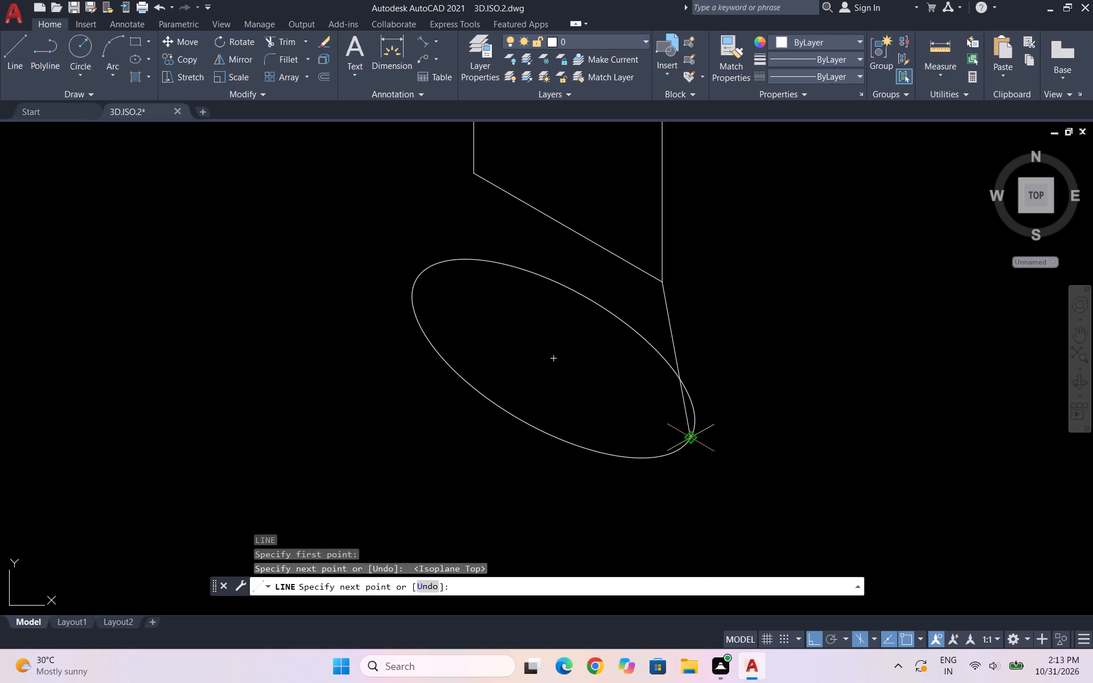
pyautogui.press('Escape')
pyautogui.press('l')
pyautogui.press('Return')
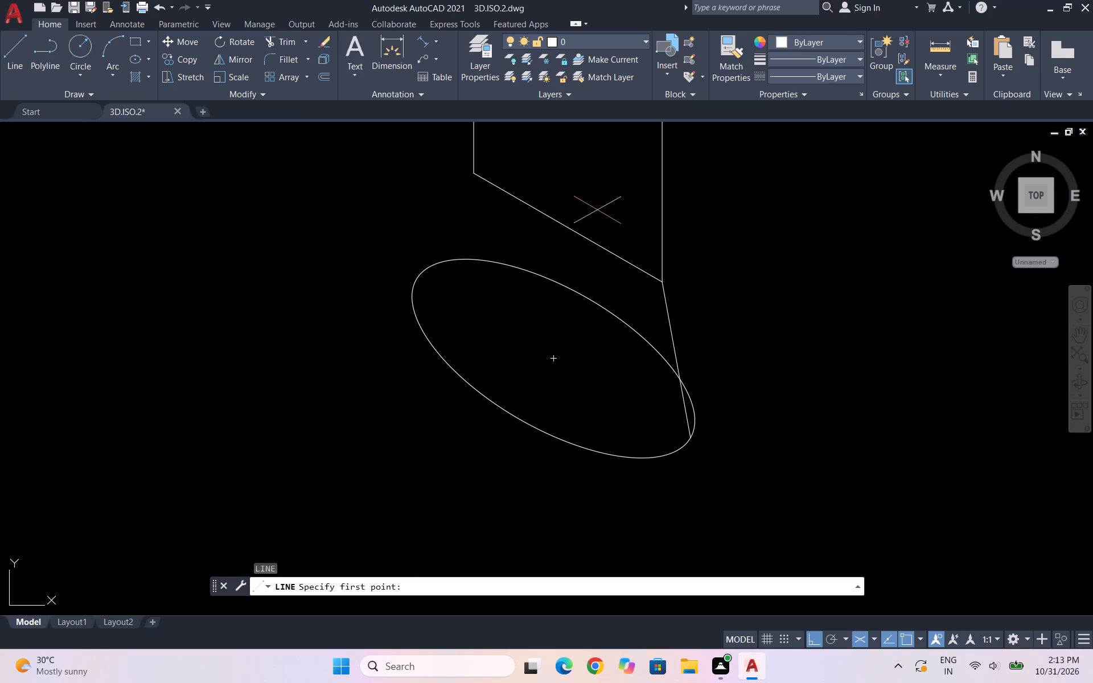
pyautogui.click(474, 174)
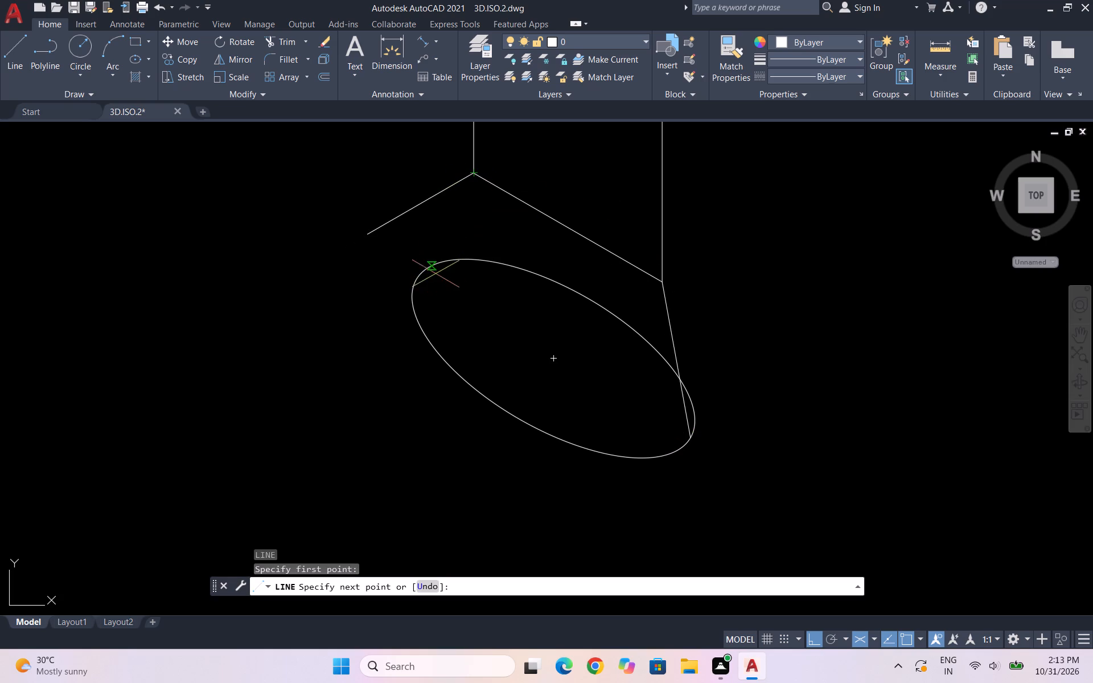
pyautogui.click(418, 275)
pyautogui.press('Escape')
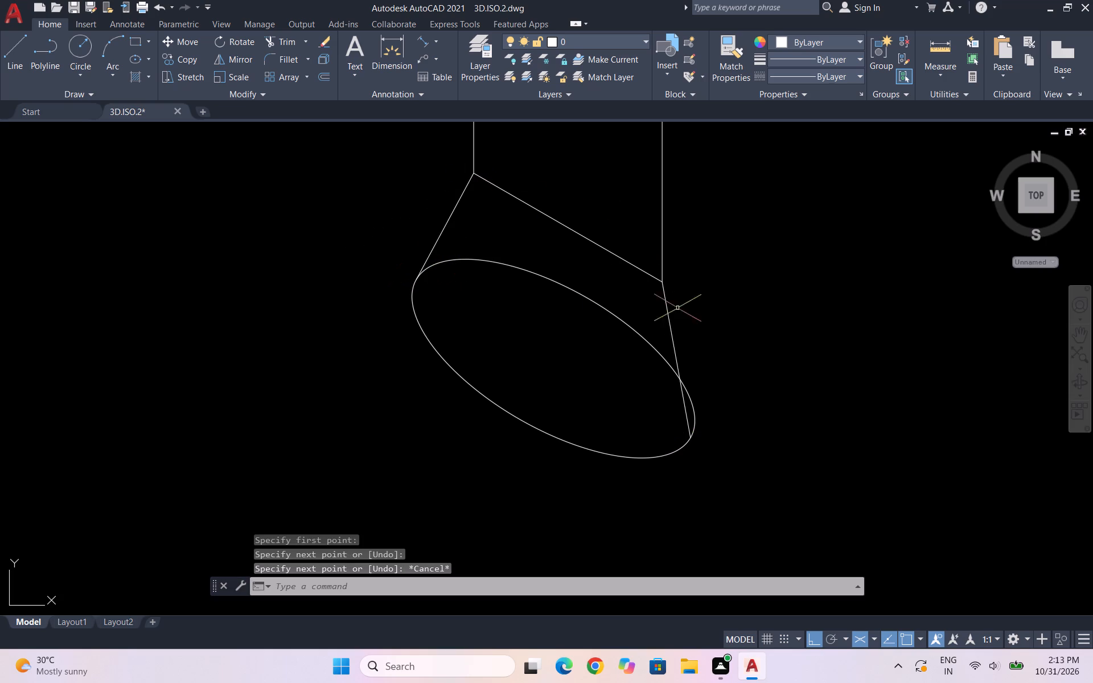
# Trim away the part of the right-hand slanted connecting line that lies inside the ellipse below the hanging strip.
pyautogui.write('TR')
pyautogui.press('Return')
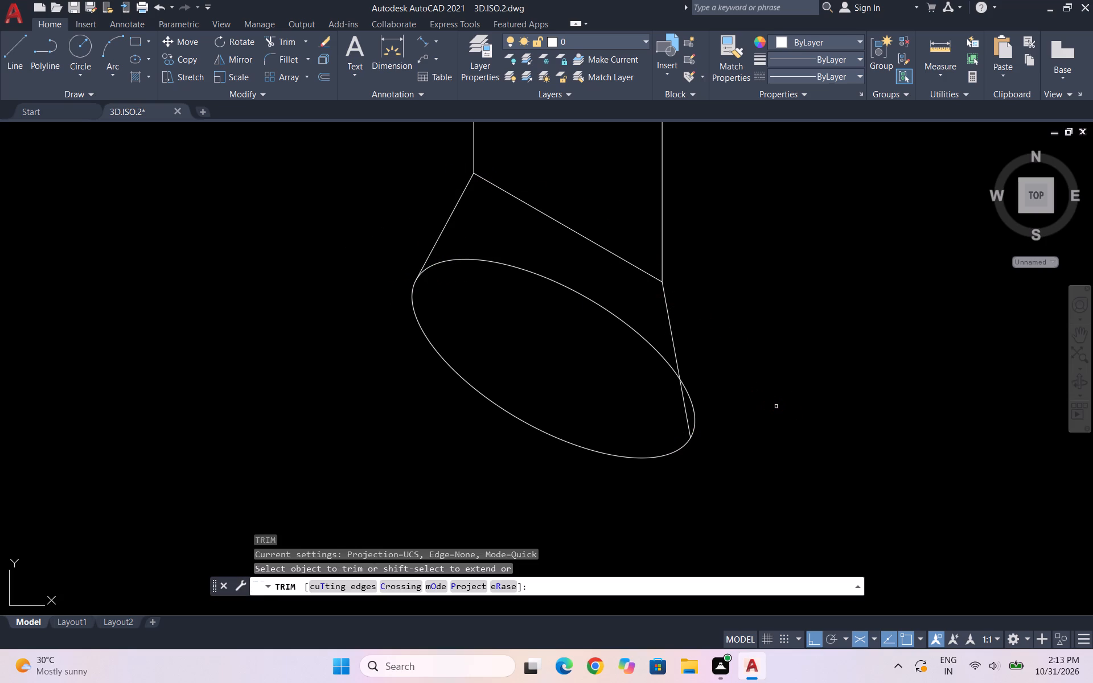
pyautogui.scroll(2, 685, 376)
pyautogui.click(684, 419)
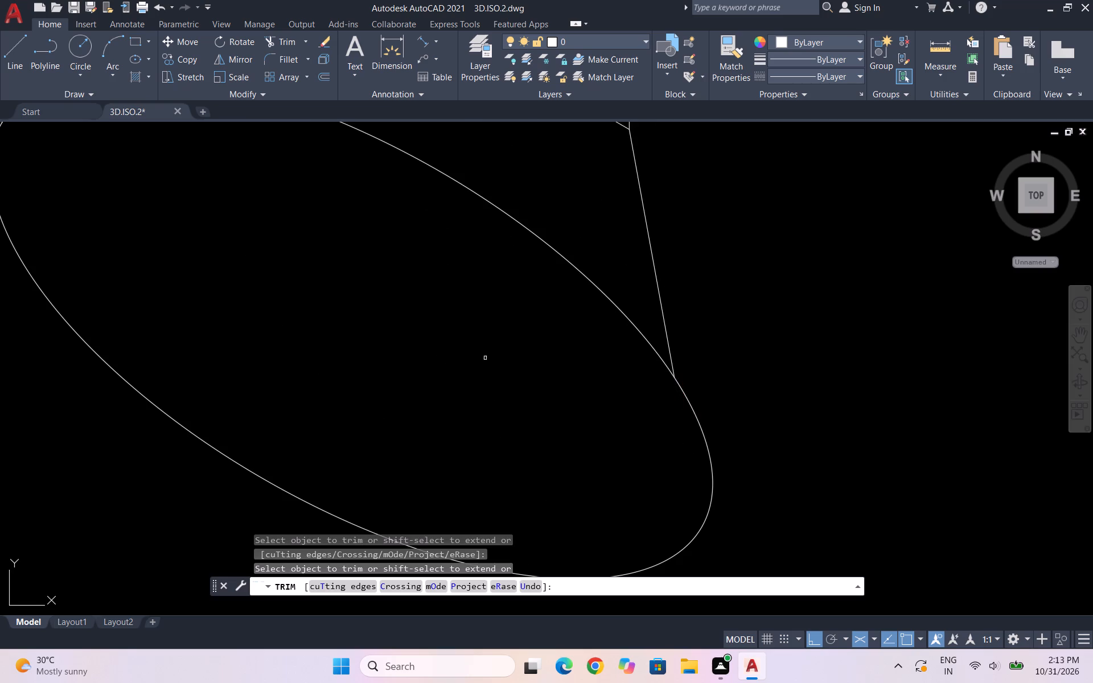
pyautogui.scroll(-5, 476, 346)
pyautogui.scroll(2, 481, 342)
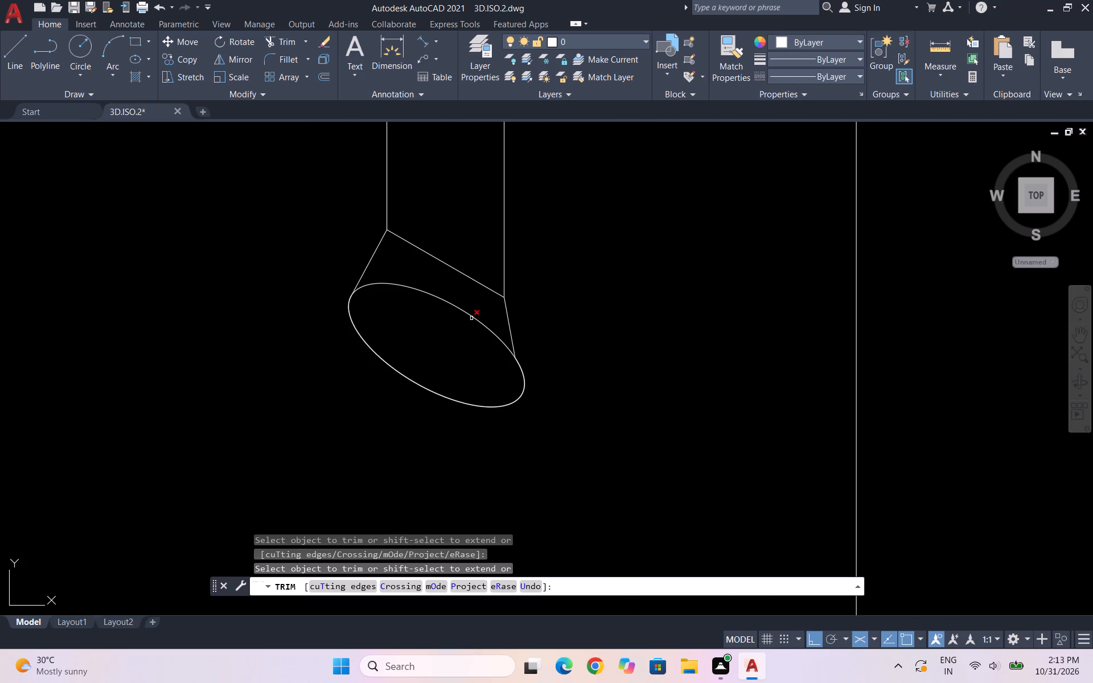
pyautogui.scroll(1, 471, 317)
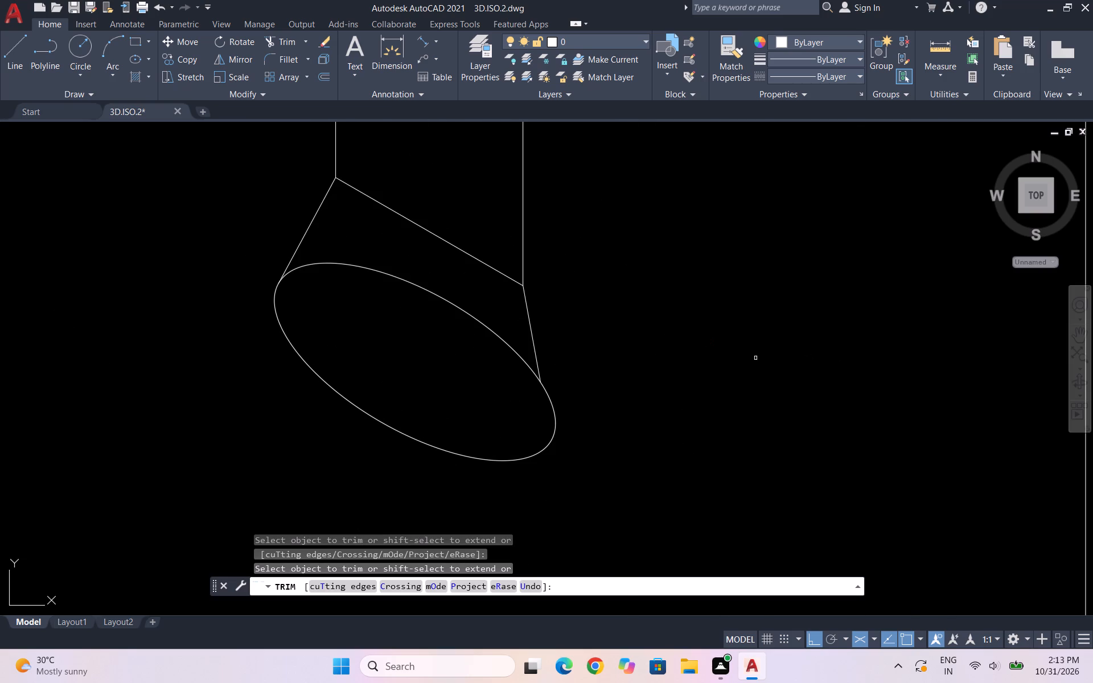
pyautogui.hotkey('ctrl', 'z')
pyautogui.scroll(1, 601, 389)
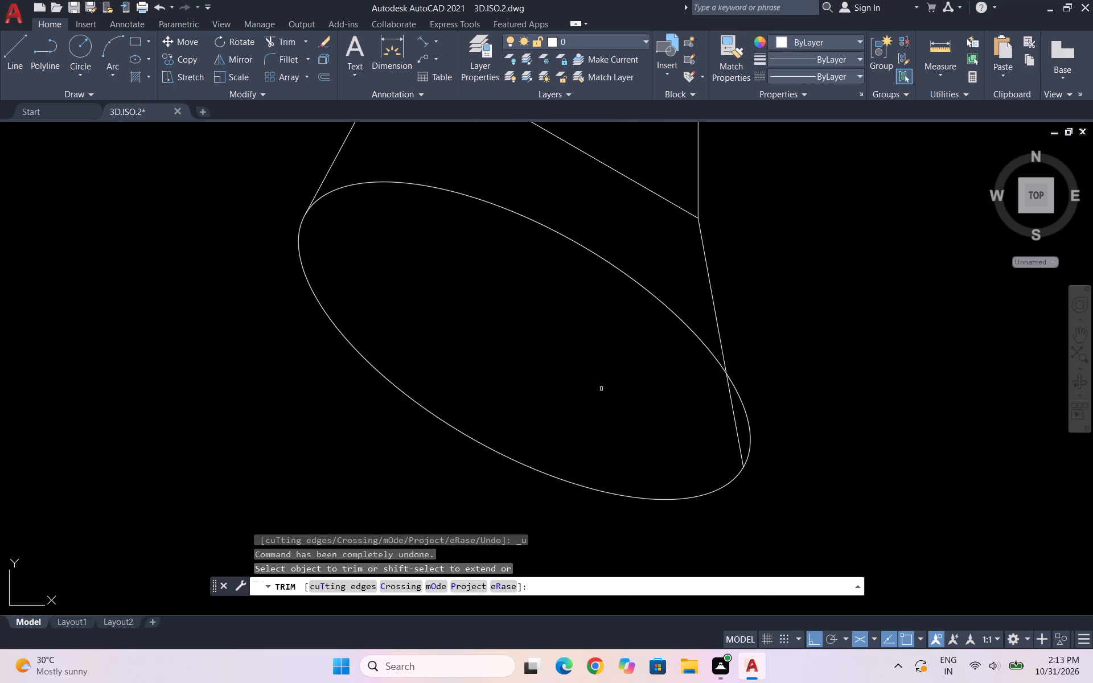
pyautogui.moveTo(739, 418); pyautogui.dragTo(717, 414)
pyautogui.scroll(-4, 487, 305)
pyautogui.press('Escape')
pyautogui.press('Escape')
# Delete the ellipse and both slanted connecting lines below the hanging strip, keeping the strip's slanted bottom edge.
pyautogui.scroll(-4, 618, 376)
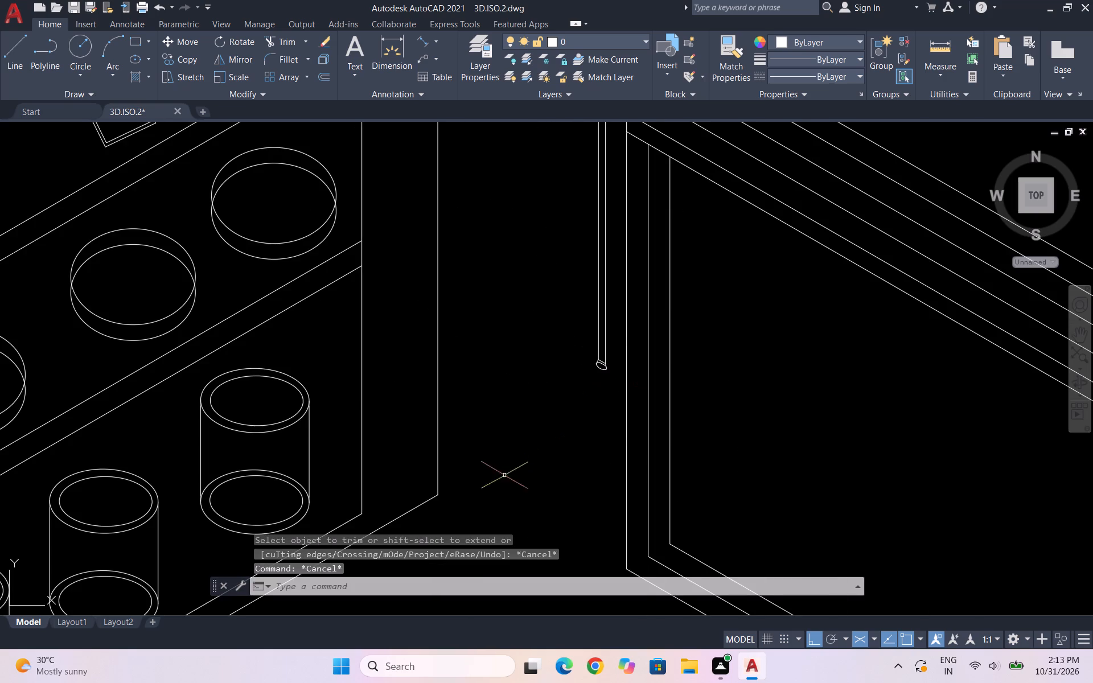
pyautogui.scroll(-2, 625, 298)
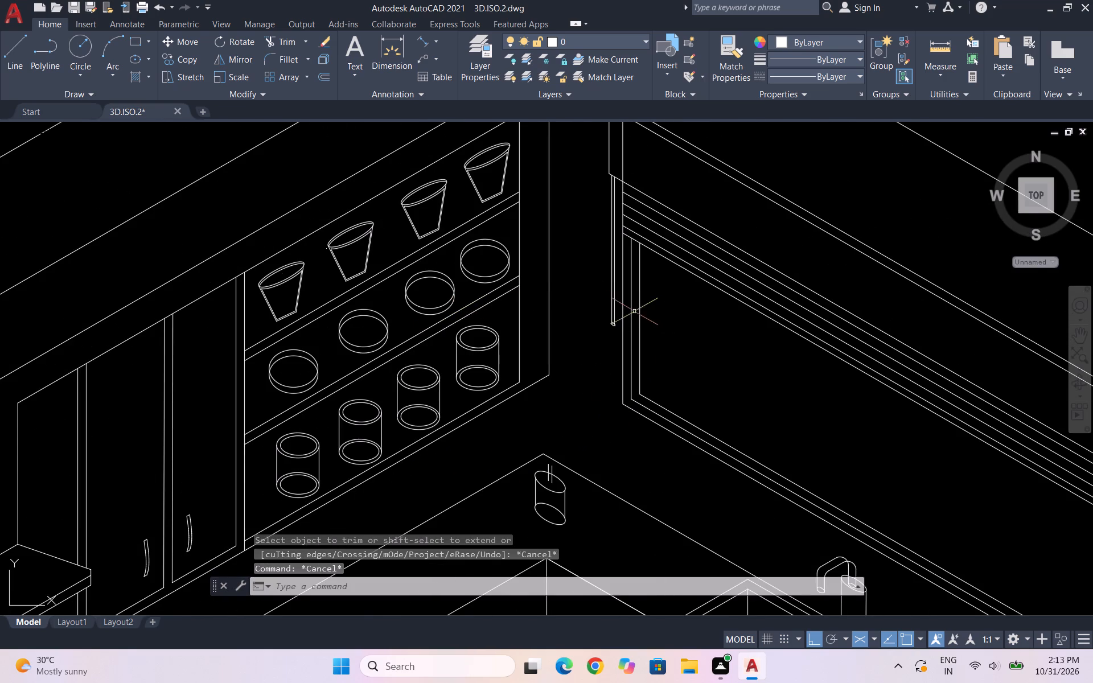
pyautogui.scroll(4, 633, 311)
pyautogui.scroll(4, 510, 361)
pyautogui.scroll(-2, 513, 397)
pyautogui.scroll(2, 447, 520)
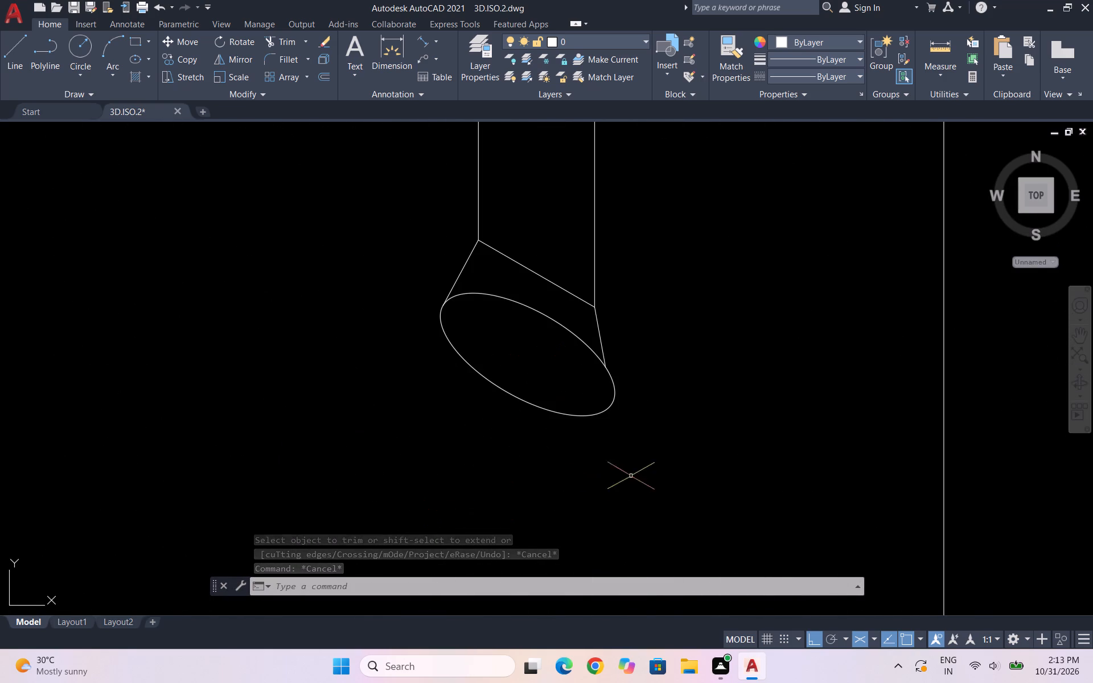
pyautogui.moveTo(659, 467); pyautogui.dragTo(643, 439)
pyautogui.click(512, 336)
pyautogui.moveTo(476, 275); pyautogui.dragTo(446, 262)
pyautogui.click(425, 256)
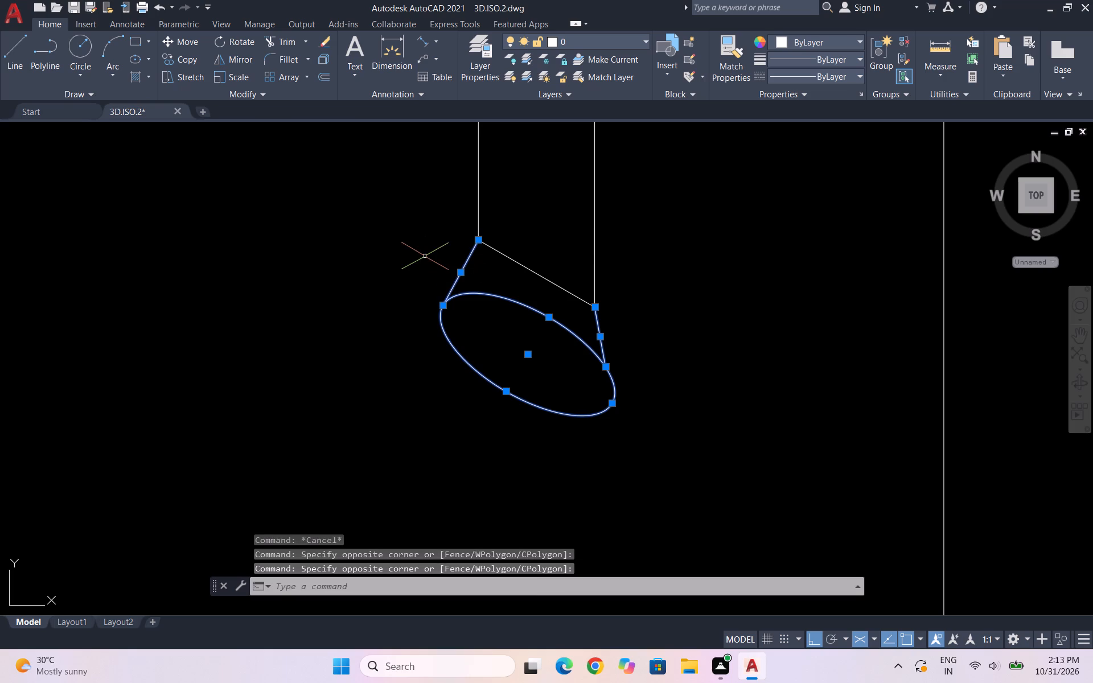
pyautogui.press('Delete')
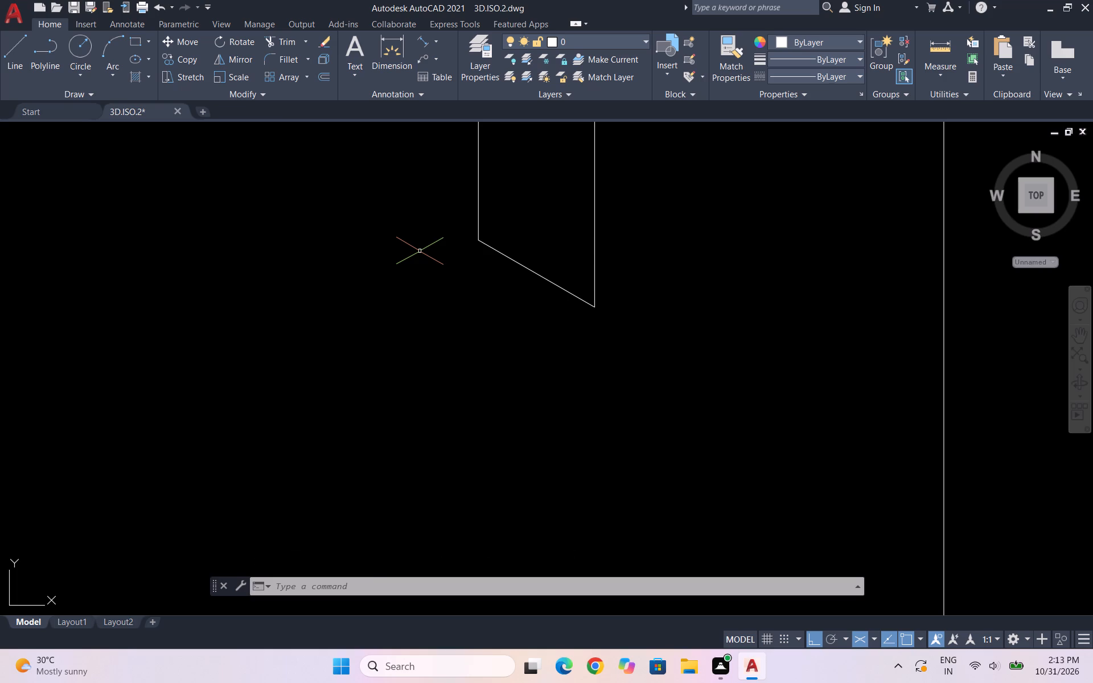
# Move the two short vertical lines on top of the corner countertop cylinder a short distance along the 210° isometric direction.
pyautogui.scroll(-5, 450, 233)
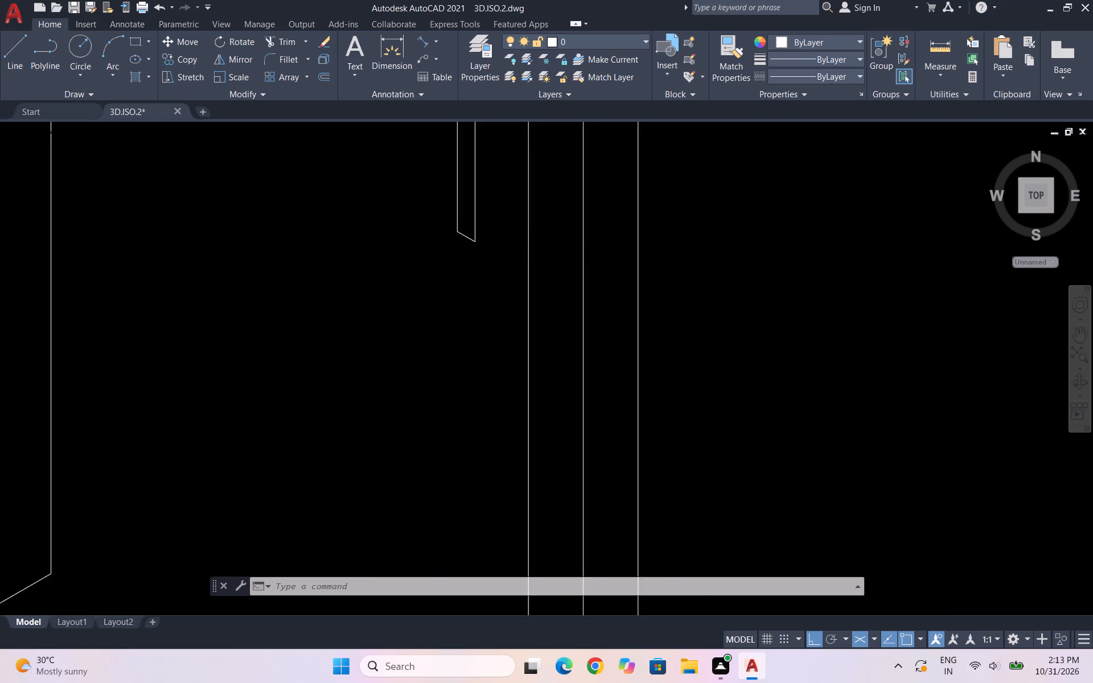
pyautogui.scroll(-2, 545, 261)
pyautogui.scroll(-2, 479, 235)
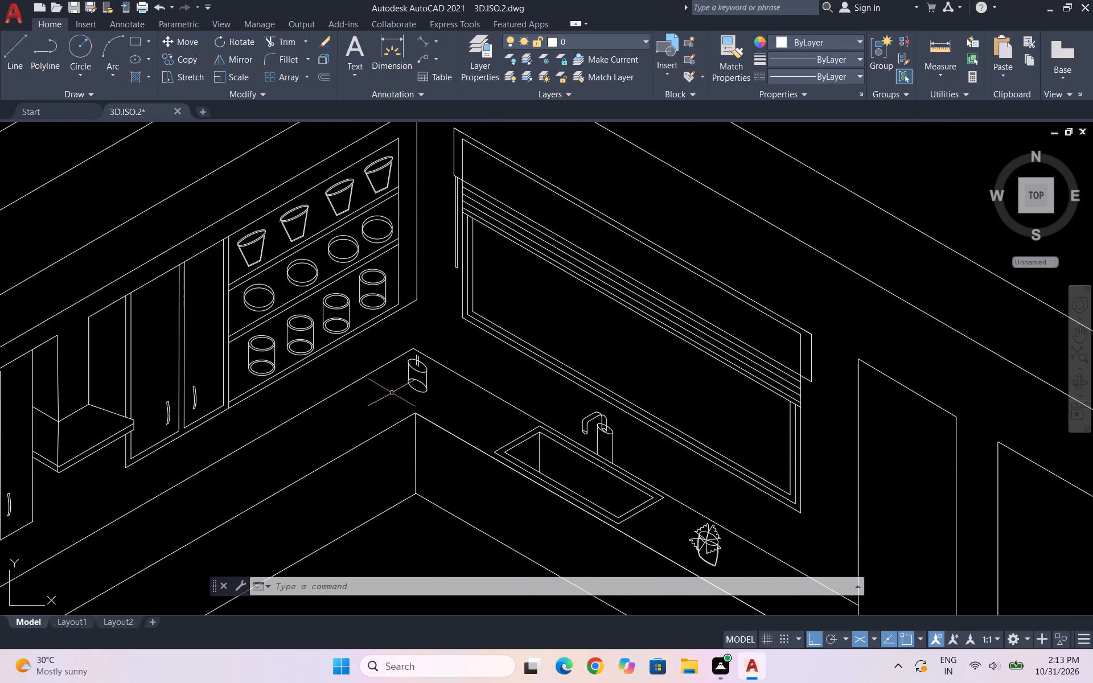
pyautogui.scroll(4, 400, 361)
pyautogui.scroll(1, 499, 331)
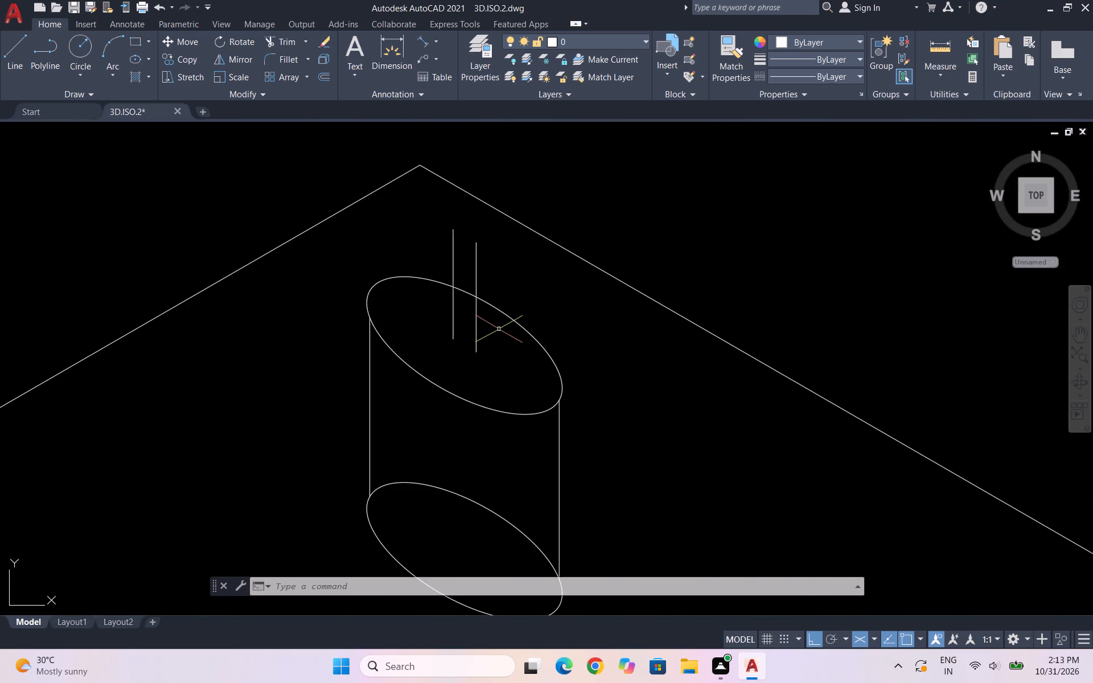
pyautogui.moveTo(499, 350); pyautogui.dragTo(476, 339)
pyautogui.click(424, 315)
pyautogui.press('m')
pyautogui.press('Return')
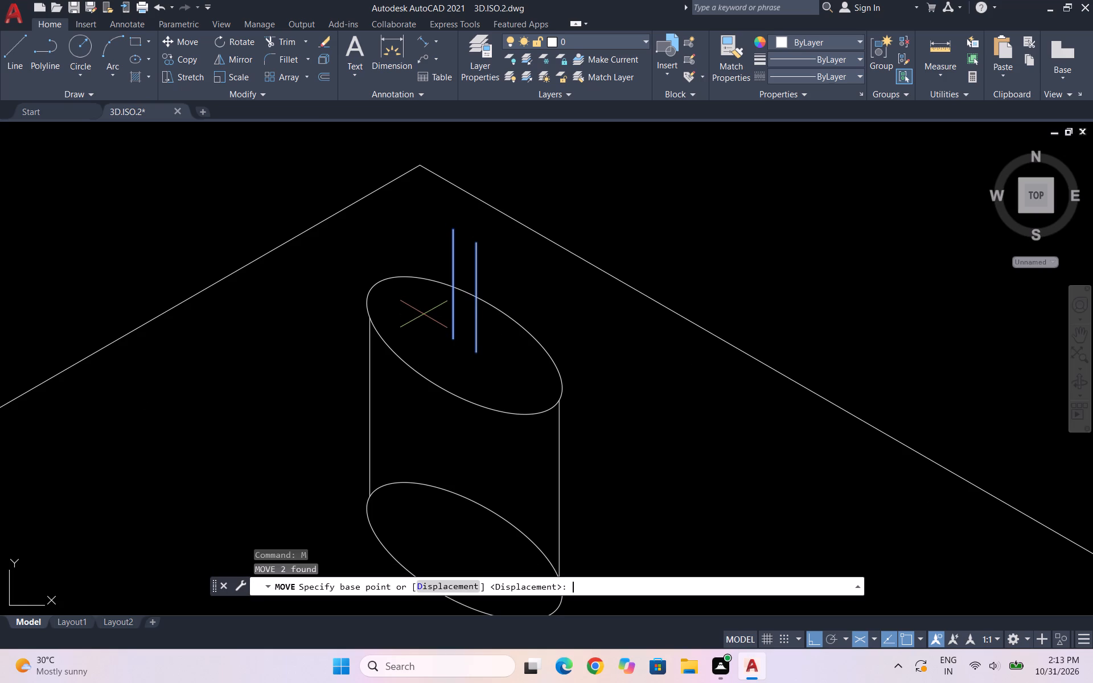
pyautogui.click(465, 345)
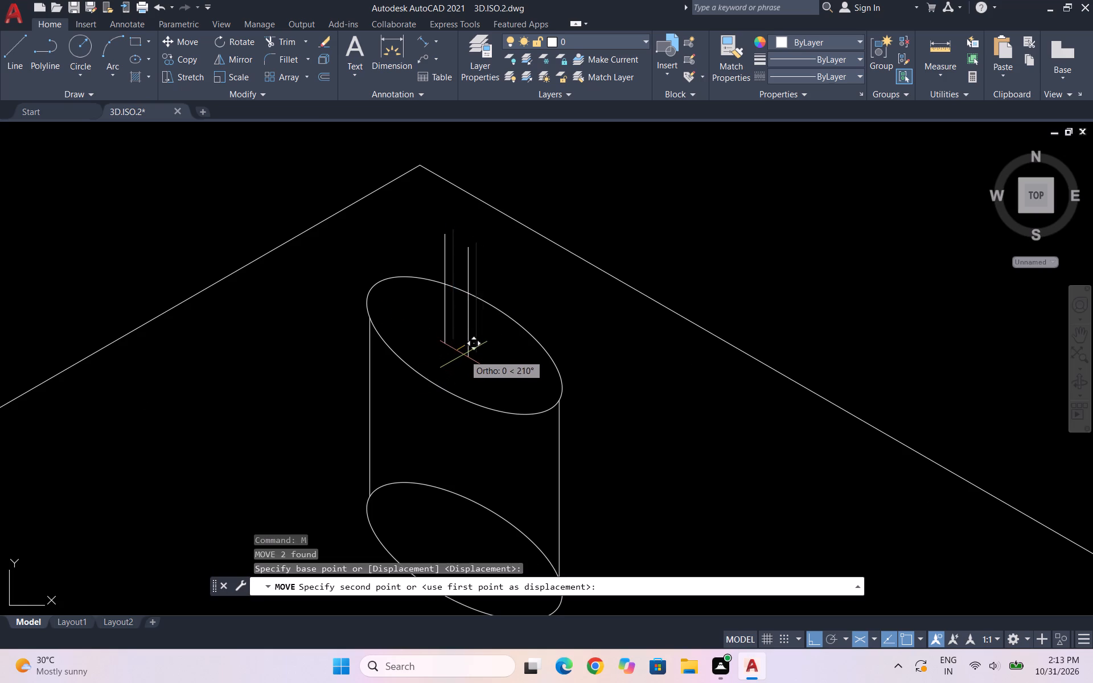
pyautogui.click(461, 356)
pyautogui.press('Escape')
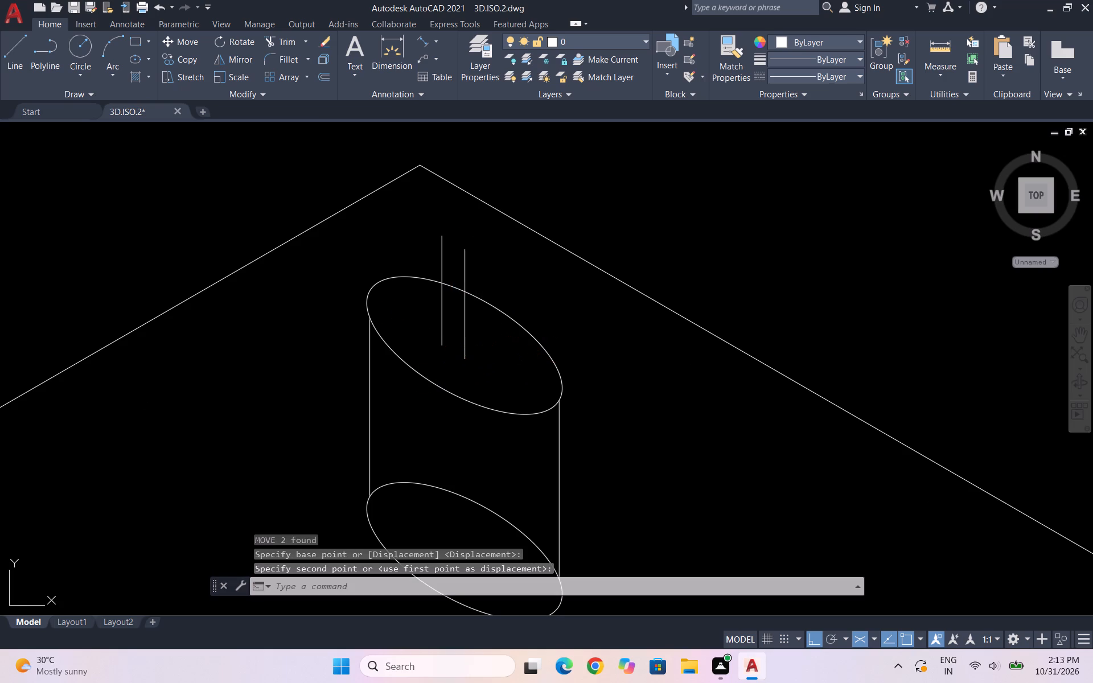
# Nudge the same two vertical lines very slightly back along the 30° isometric direction within the cylinder's top ellipse.
pyautogui.scroll(1, 461, 325)
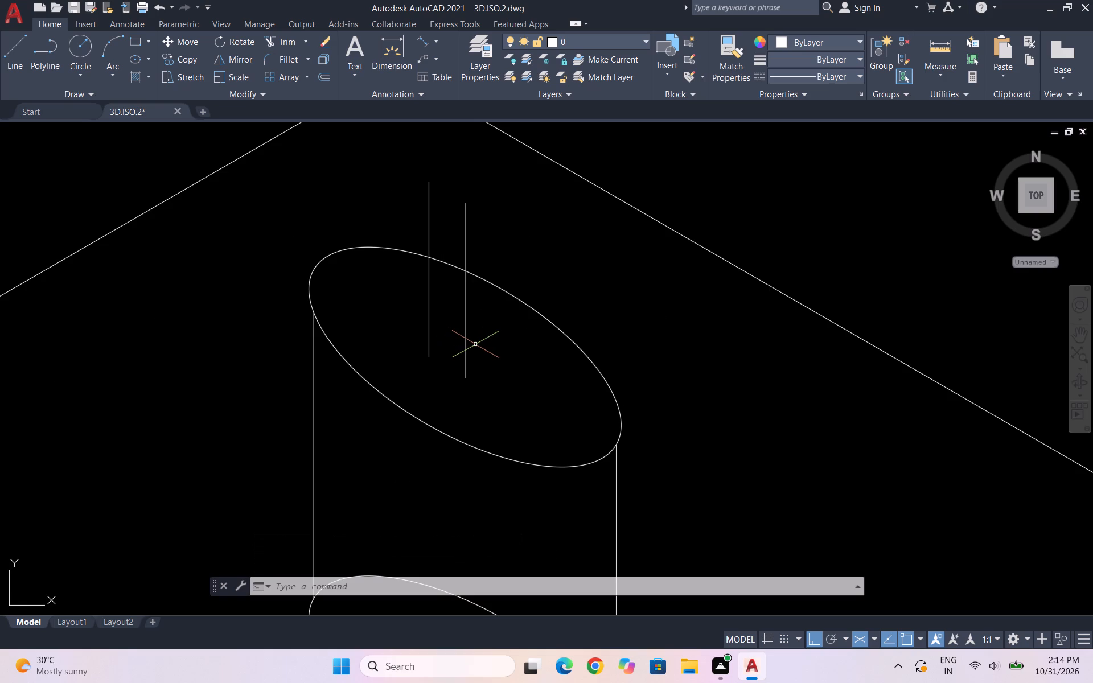
pyautogui.click(475, 344)
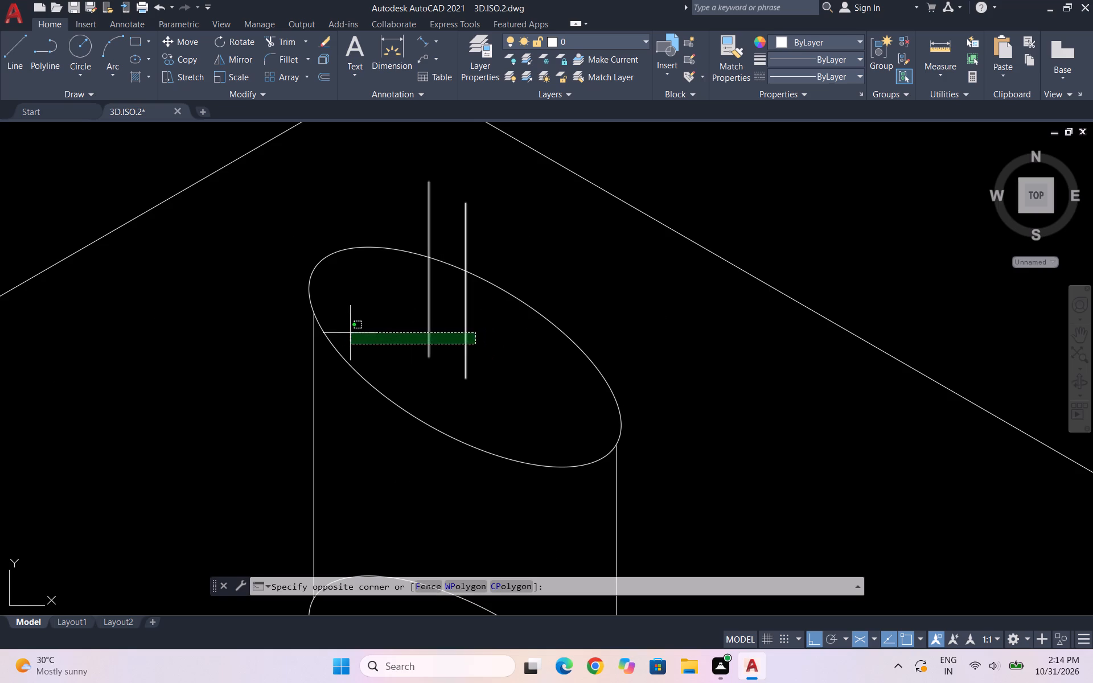
pyautogui.click(387, 318)
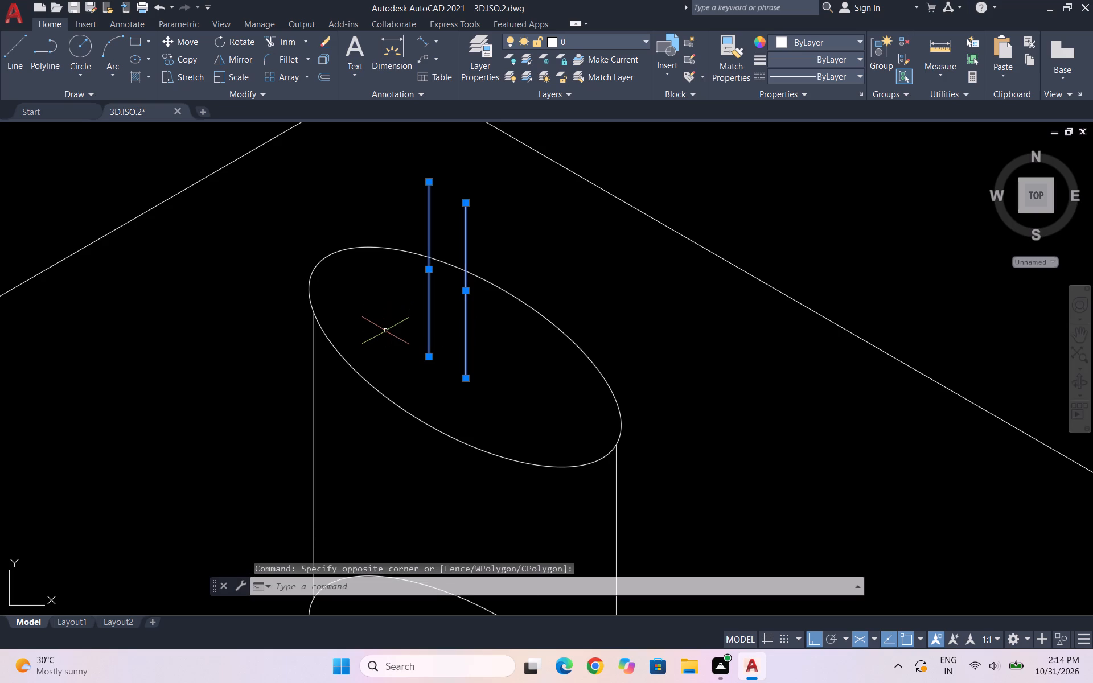
pyautogui.press('m')
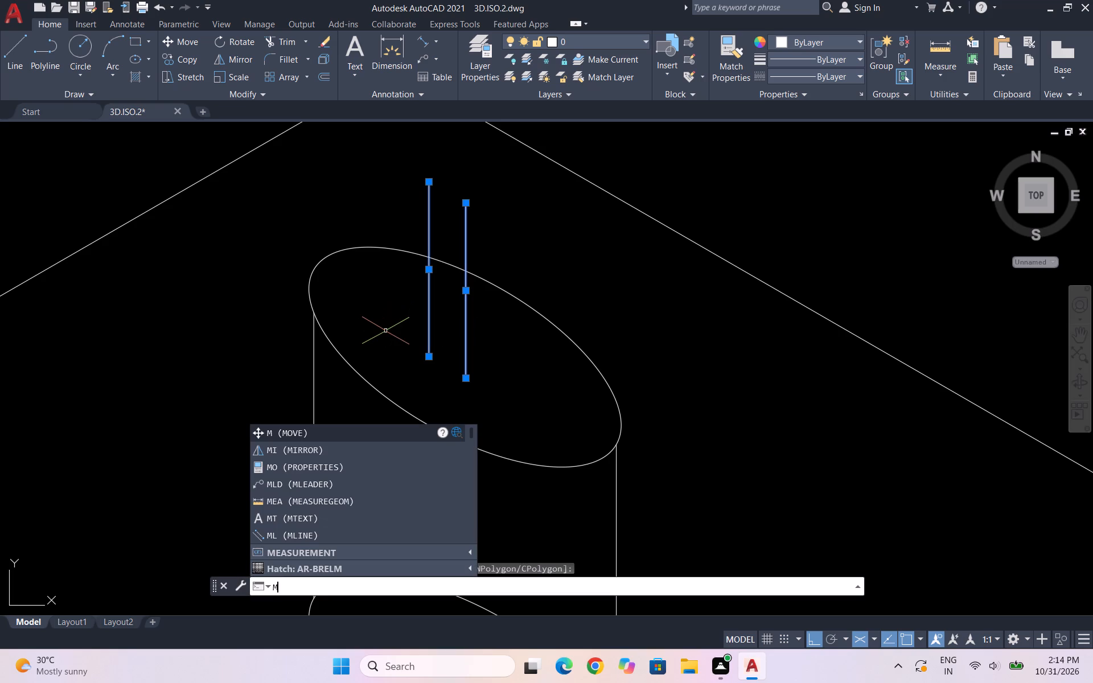
pyautogui.press('Return')
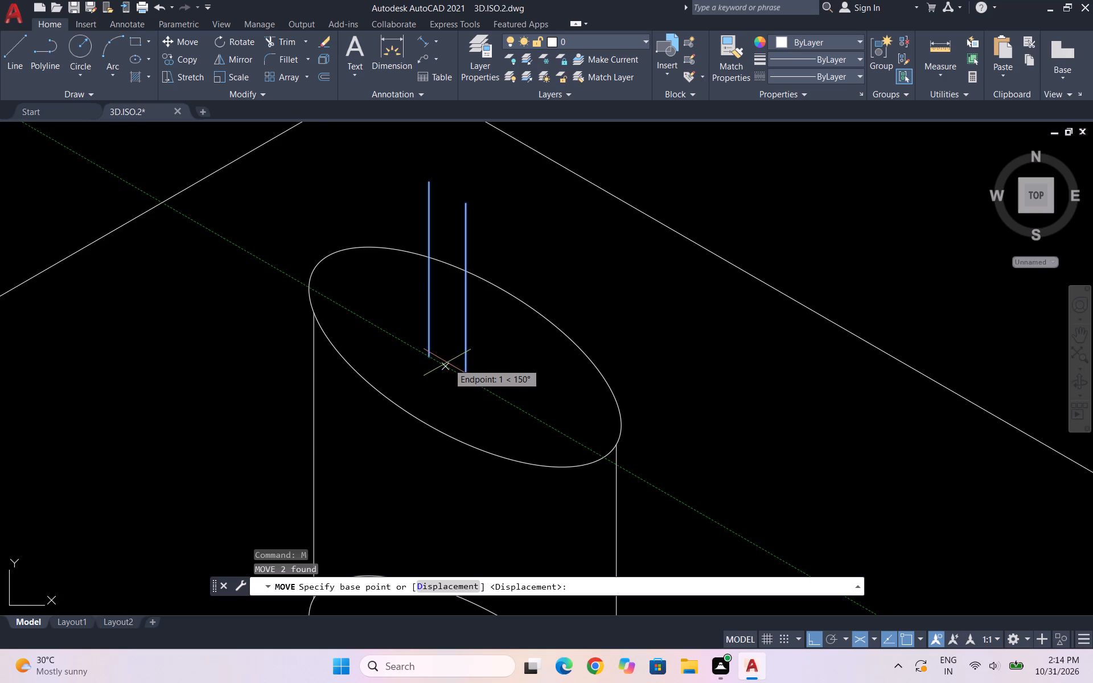
pyautogui.click(446, 363)
pyautogui.click(450, 365)
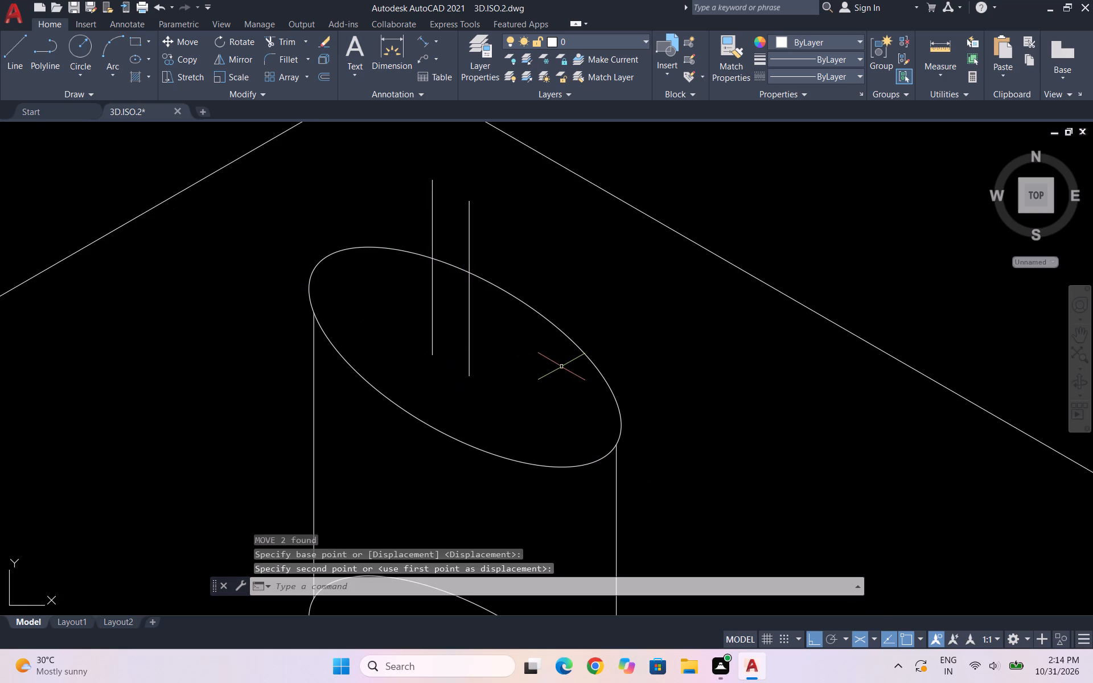
pyautogui.press('Escape')
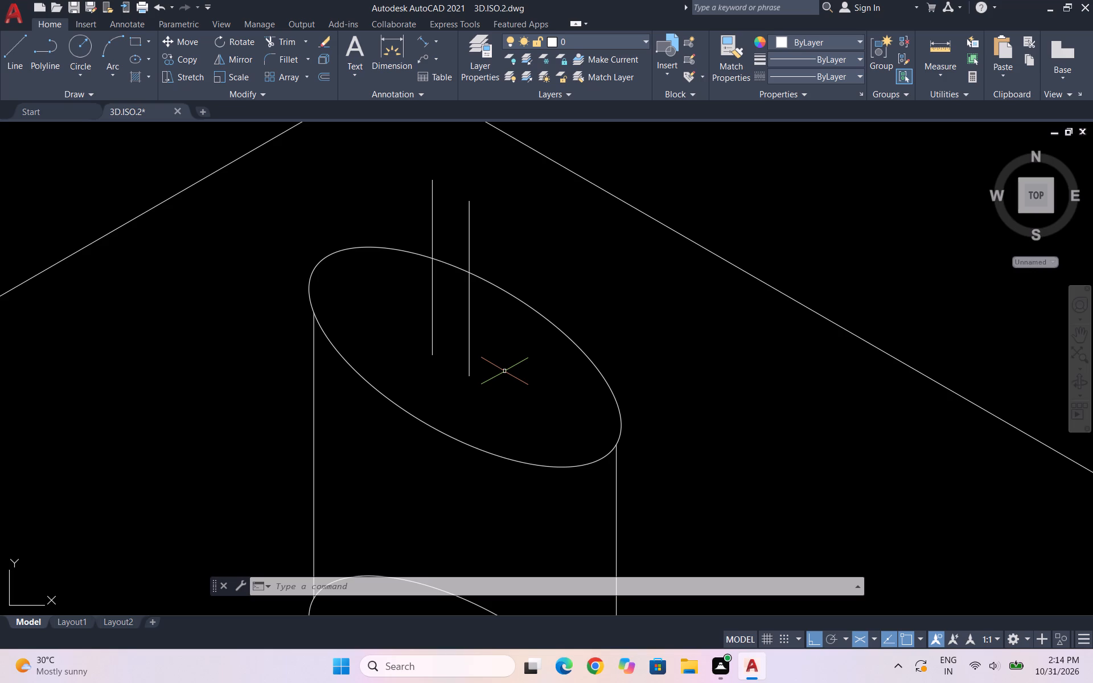
pyautogui.press('Escape')
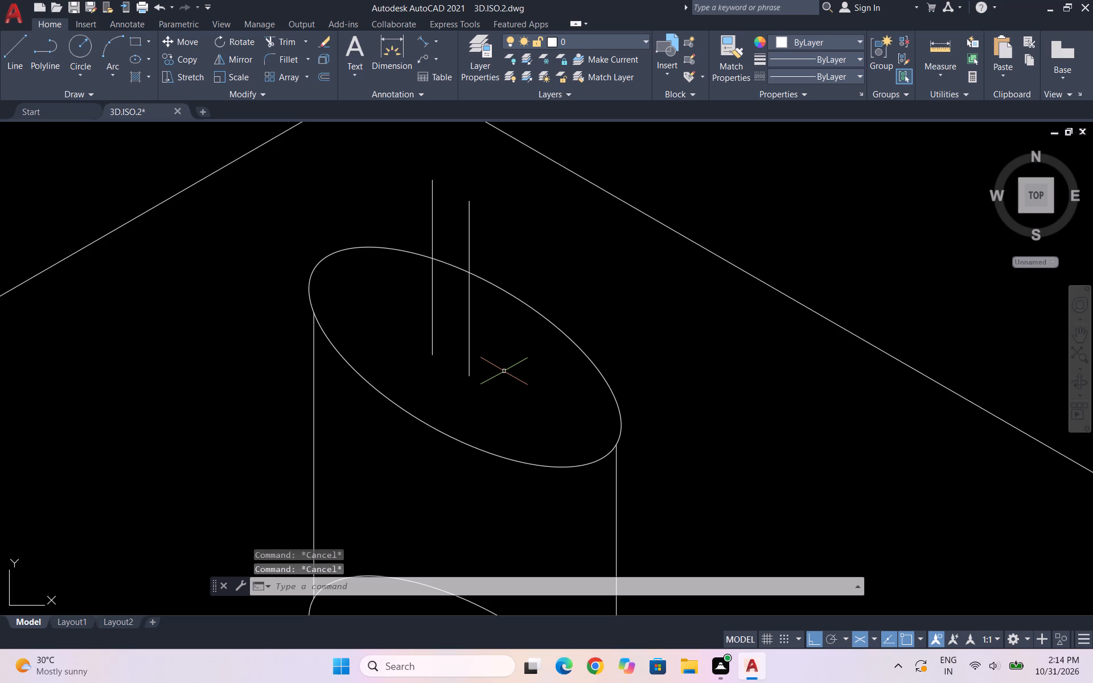
# With ortho off, draw a short slanted line from the cylinder's right-hand vertical line upward and outward to the right.
pyautogui.press('l')
pyautogui.press('Return')
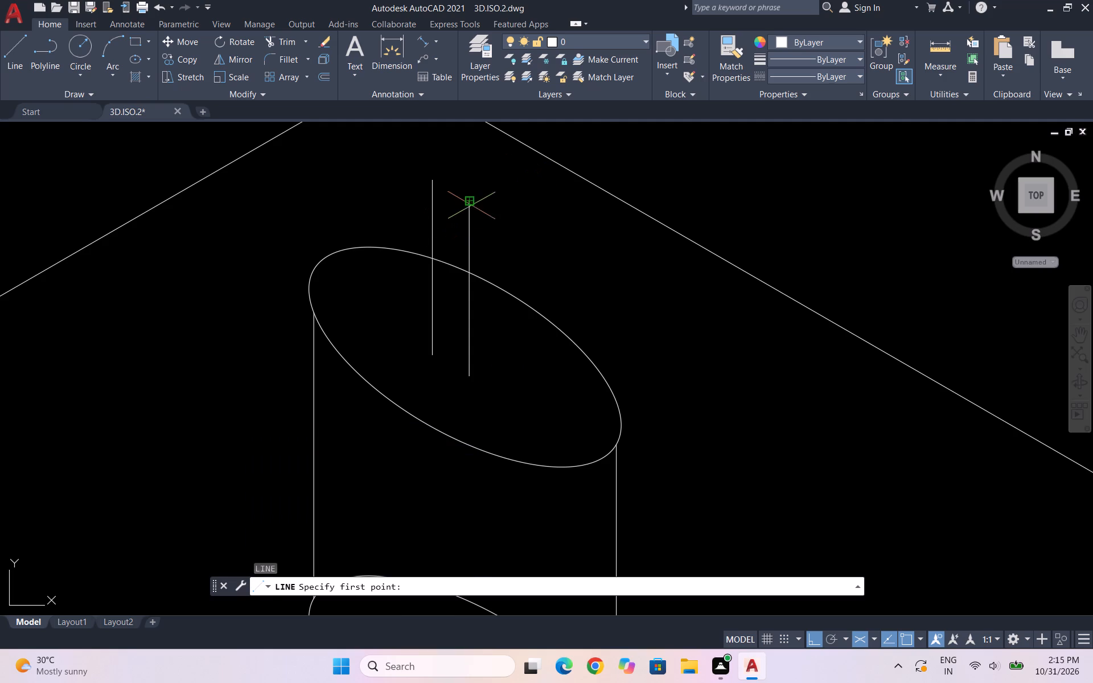
pyautogui.click(470, 260)
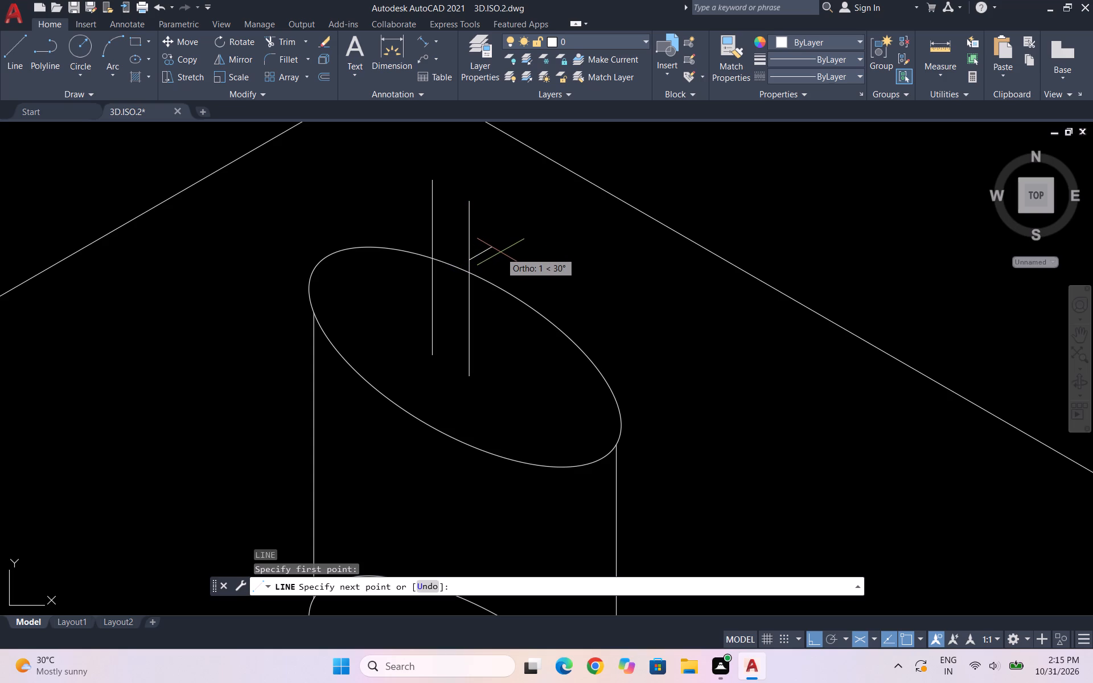
pyautogui.press('F8')
pyautogui.scroll(1, 500, 227)
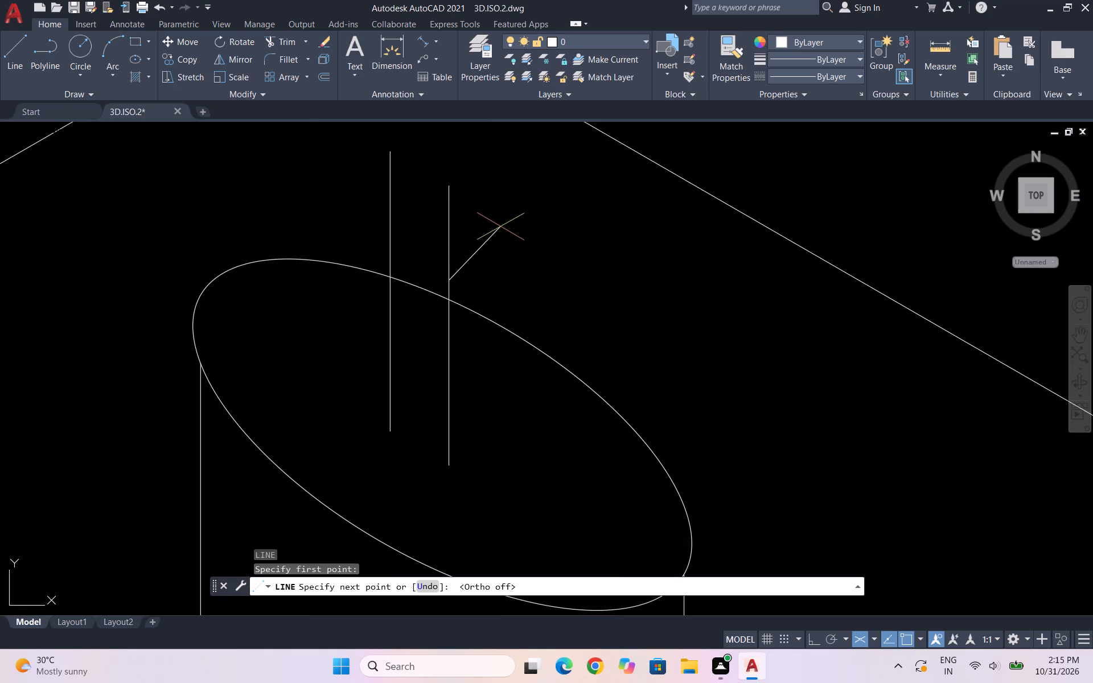
pyautogui.click(517, 198)
pyautogui.press('Escape')
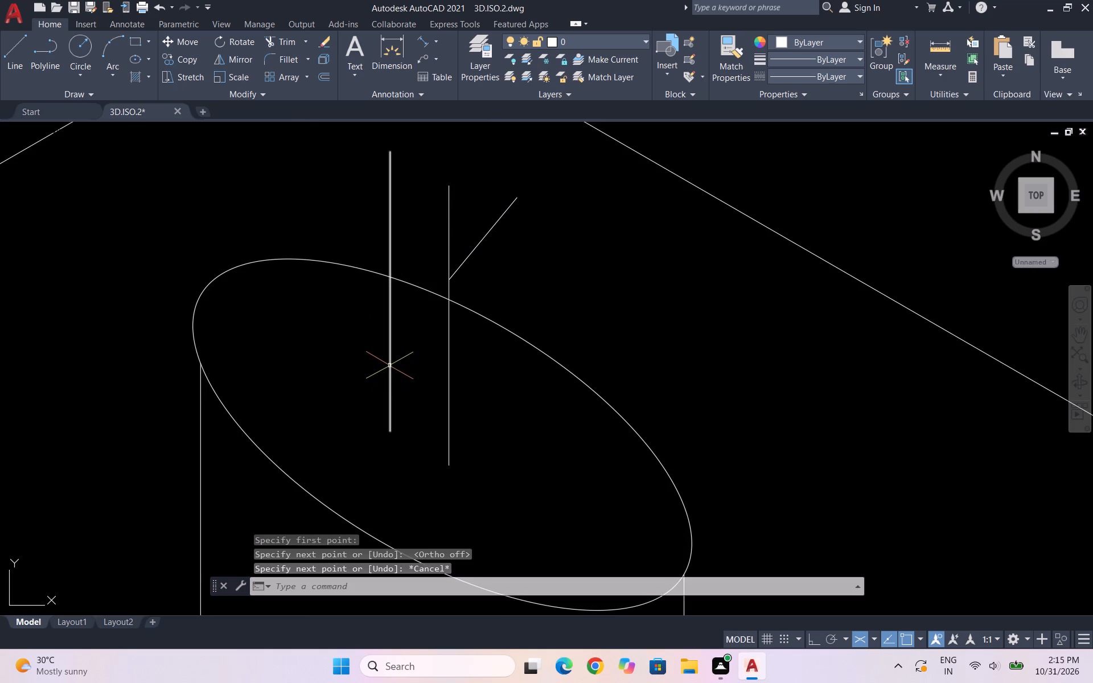
# Draw a three-point arc from the right-hand vertical line through the slanted line's upper end, curving round and down beyond it.
pyautogui.press('a')
pyautogui.press('Return')
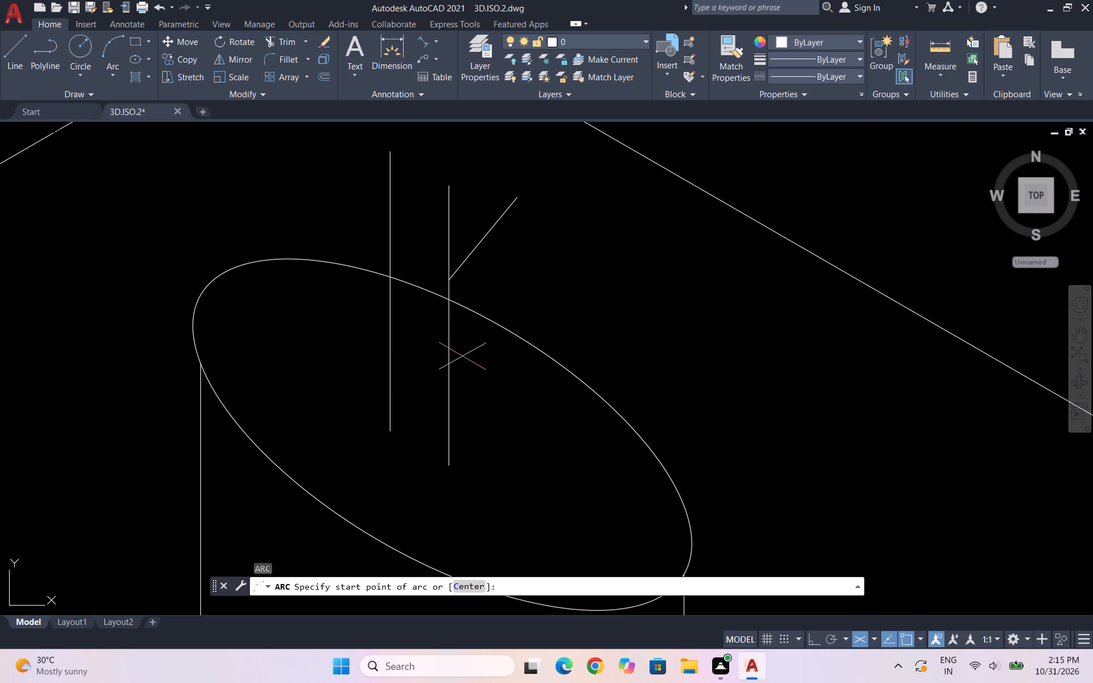
pyautogui.click(451, 232)
pyautogui.click(513, 200)
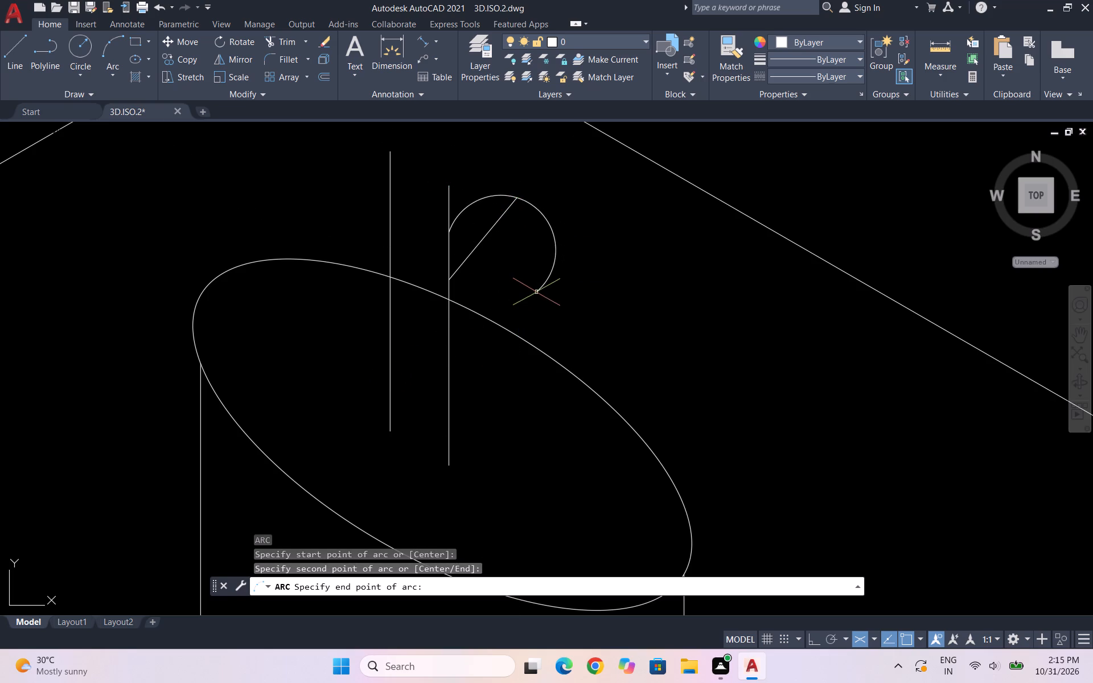
pyautogui.click(536, 292)
# Trim off the part of the arc that extends past the slanted line's upper end.
pyautogui.write('TR')
pyautogui.press('Return')
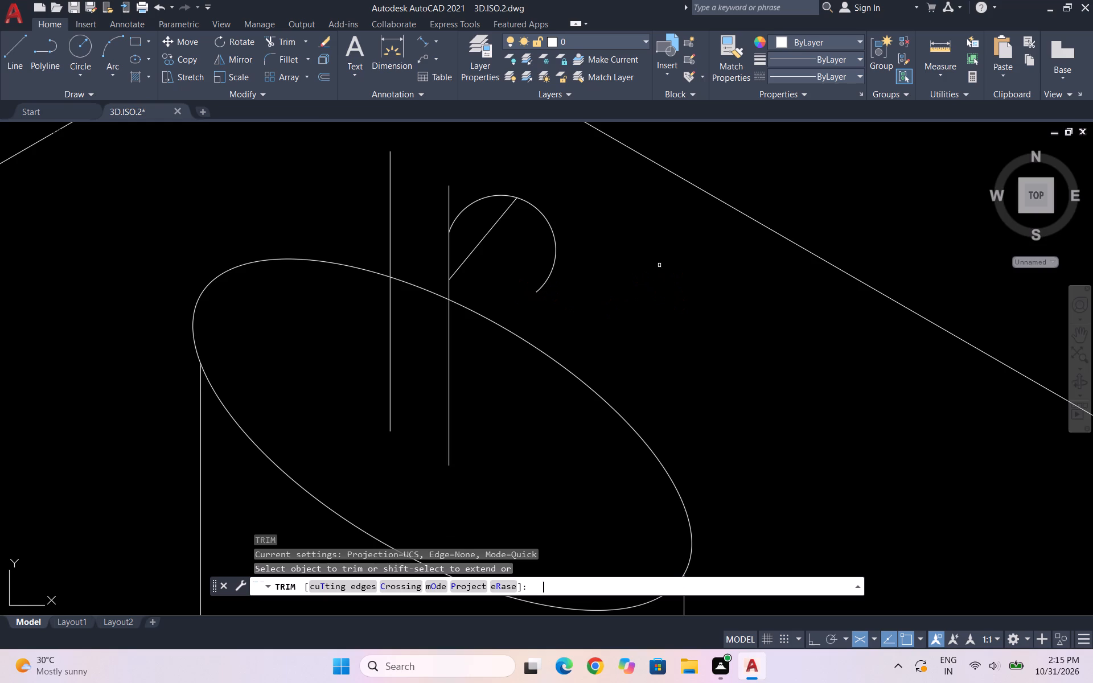
pyautogui.click(543, 247)
pyautogui.click(574, 249)
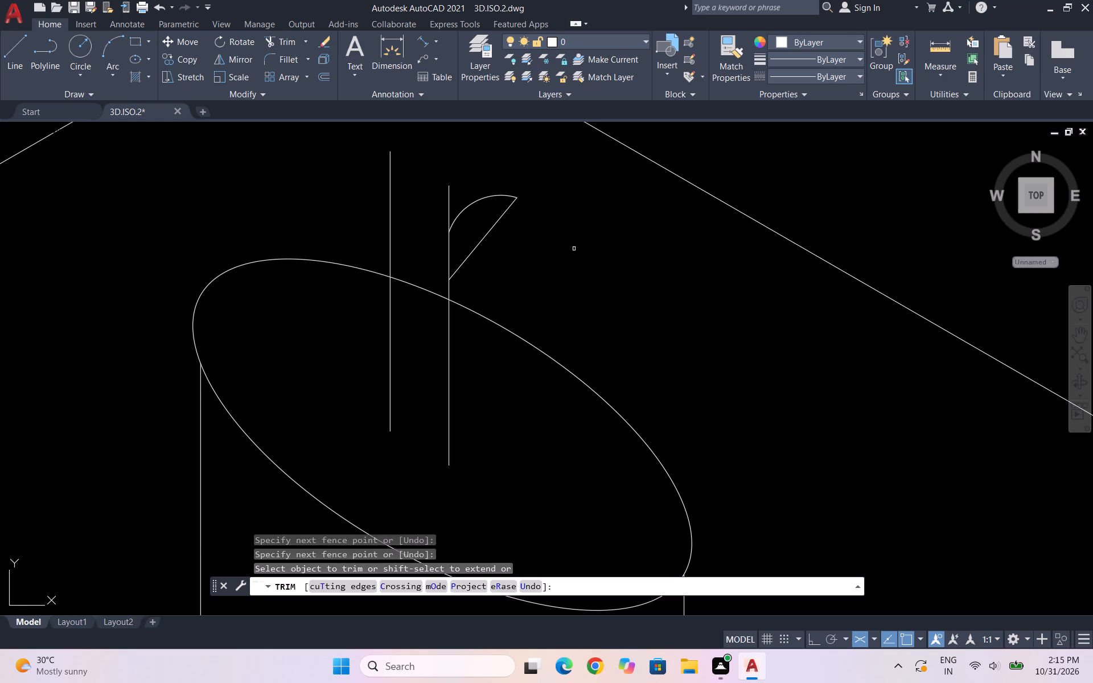
pyautogui.press('Escape')
pyautogui.press('Escape')
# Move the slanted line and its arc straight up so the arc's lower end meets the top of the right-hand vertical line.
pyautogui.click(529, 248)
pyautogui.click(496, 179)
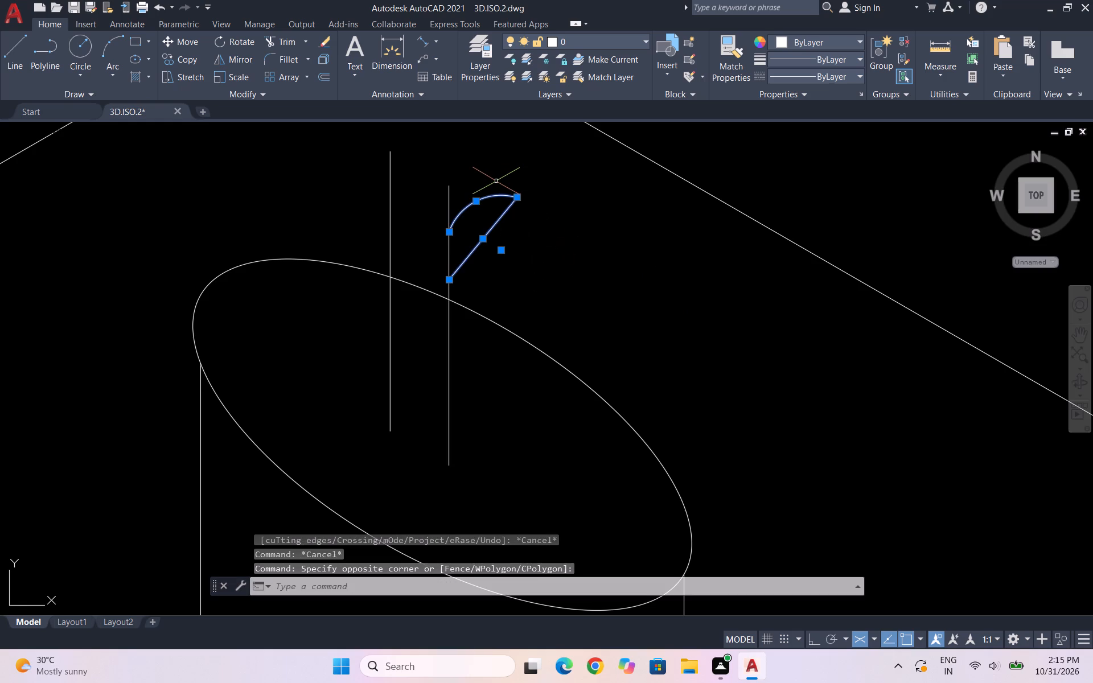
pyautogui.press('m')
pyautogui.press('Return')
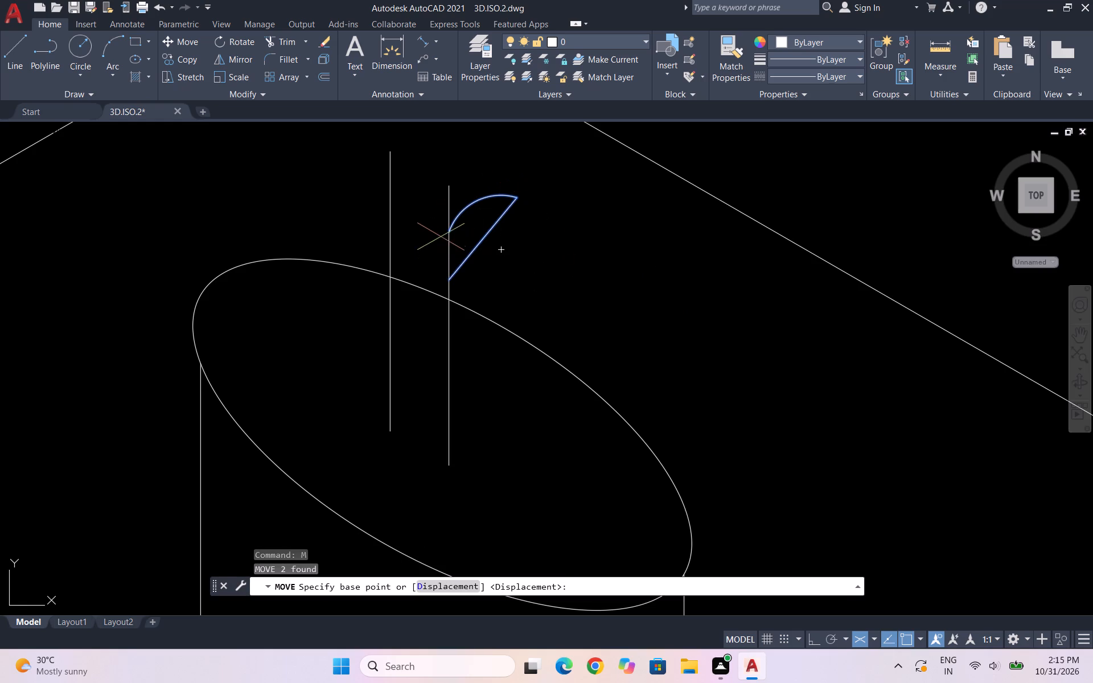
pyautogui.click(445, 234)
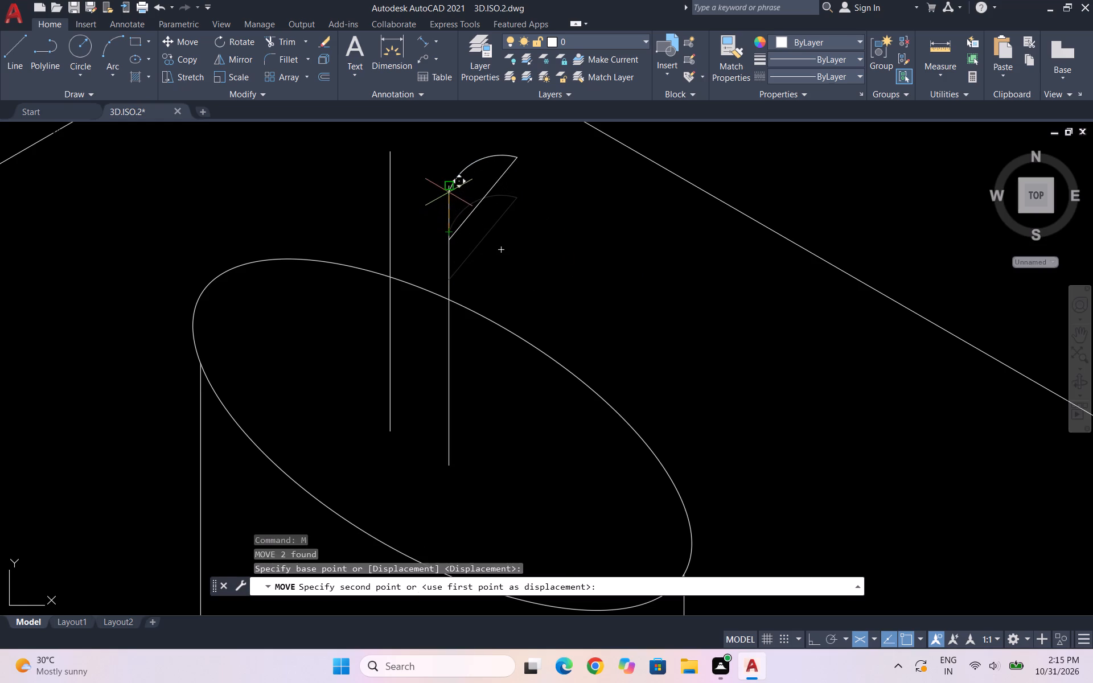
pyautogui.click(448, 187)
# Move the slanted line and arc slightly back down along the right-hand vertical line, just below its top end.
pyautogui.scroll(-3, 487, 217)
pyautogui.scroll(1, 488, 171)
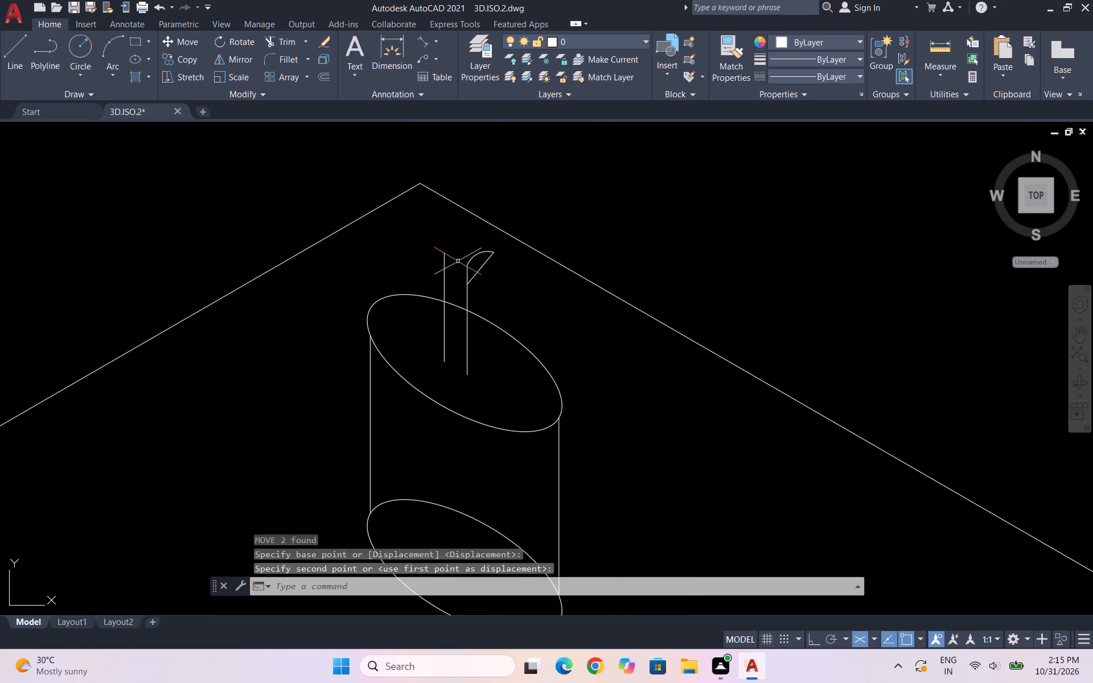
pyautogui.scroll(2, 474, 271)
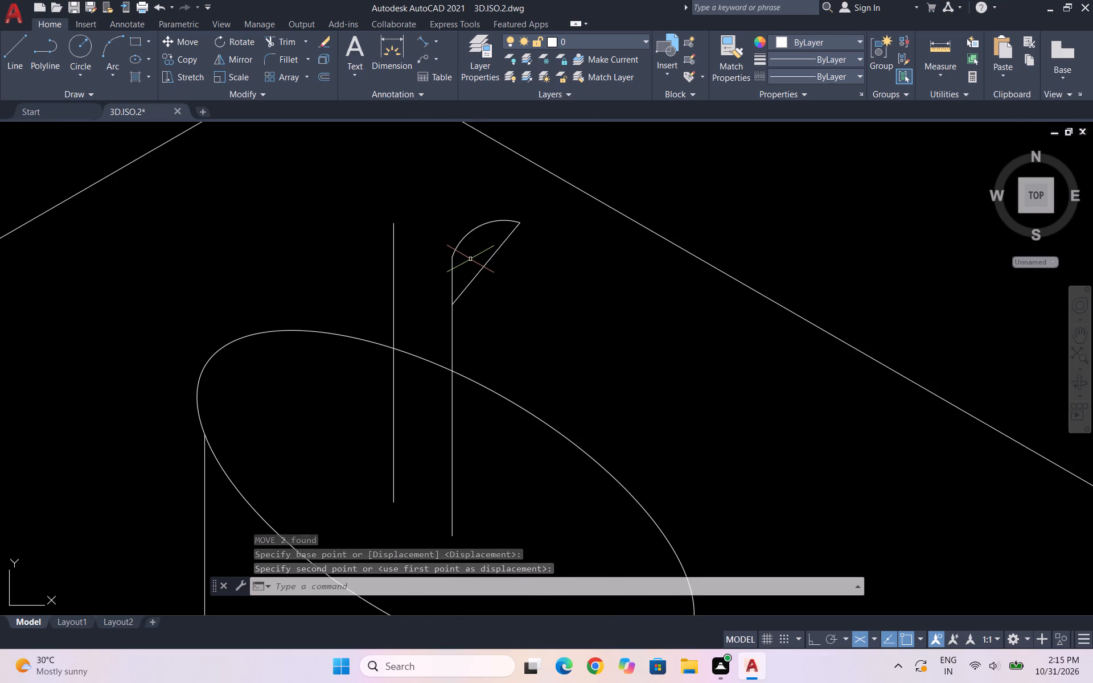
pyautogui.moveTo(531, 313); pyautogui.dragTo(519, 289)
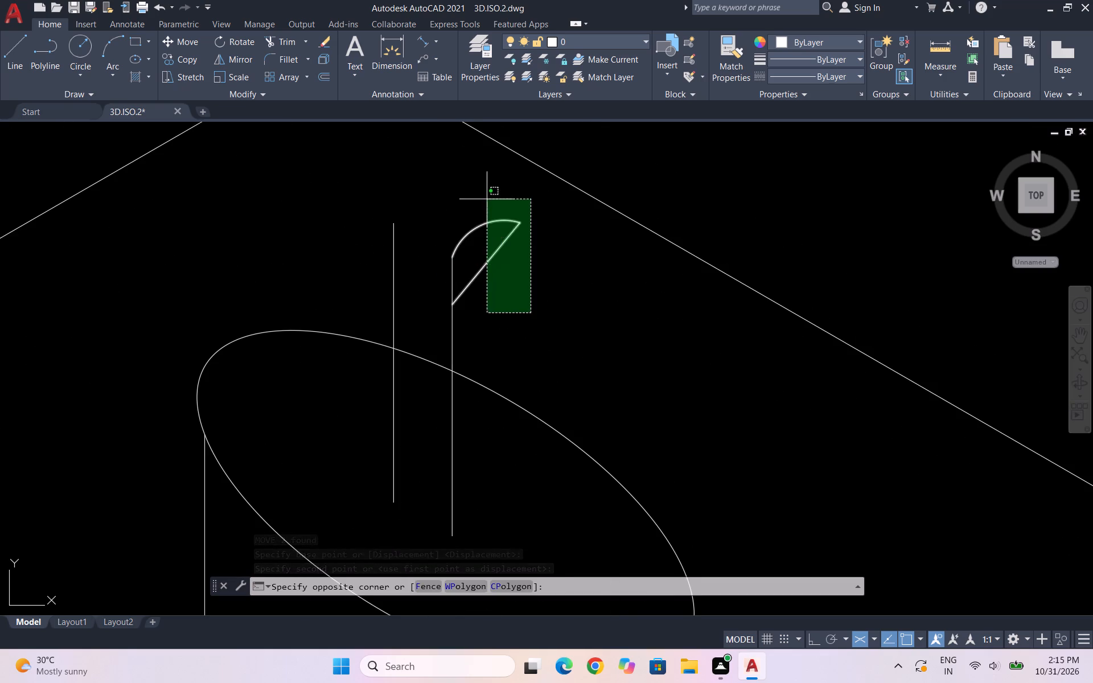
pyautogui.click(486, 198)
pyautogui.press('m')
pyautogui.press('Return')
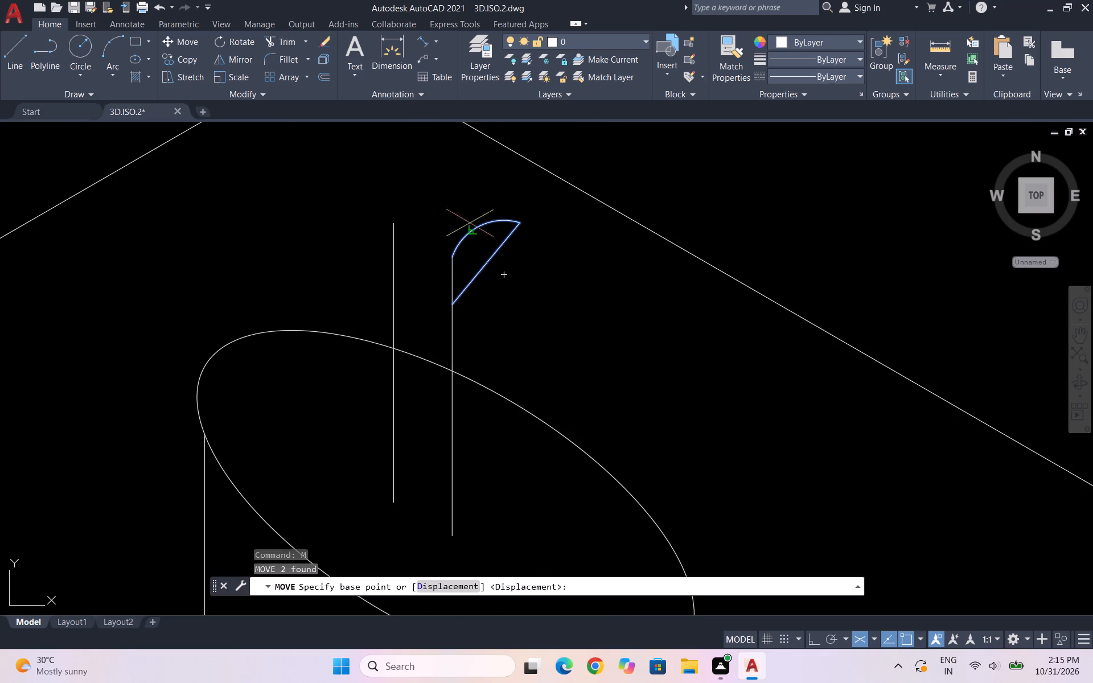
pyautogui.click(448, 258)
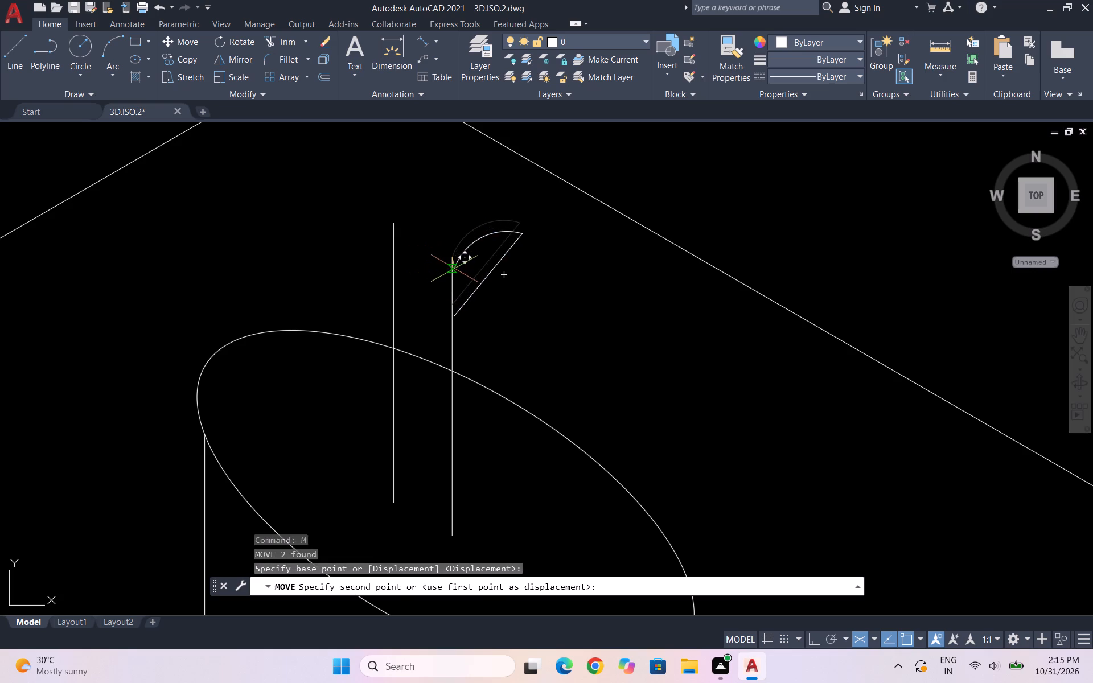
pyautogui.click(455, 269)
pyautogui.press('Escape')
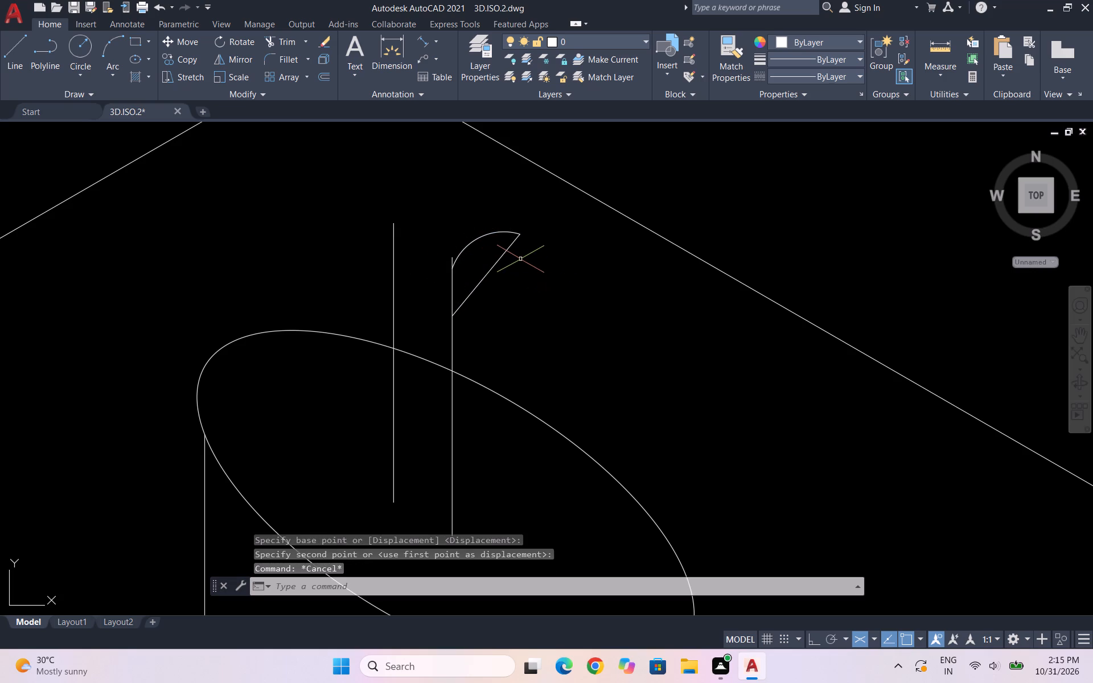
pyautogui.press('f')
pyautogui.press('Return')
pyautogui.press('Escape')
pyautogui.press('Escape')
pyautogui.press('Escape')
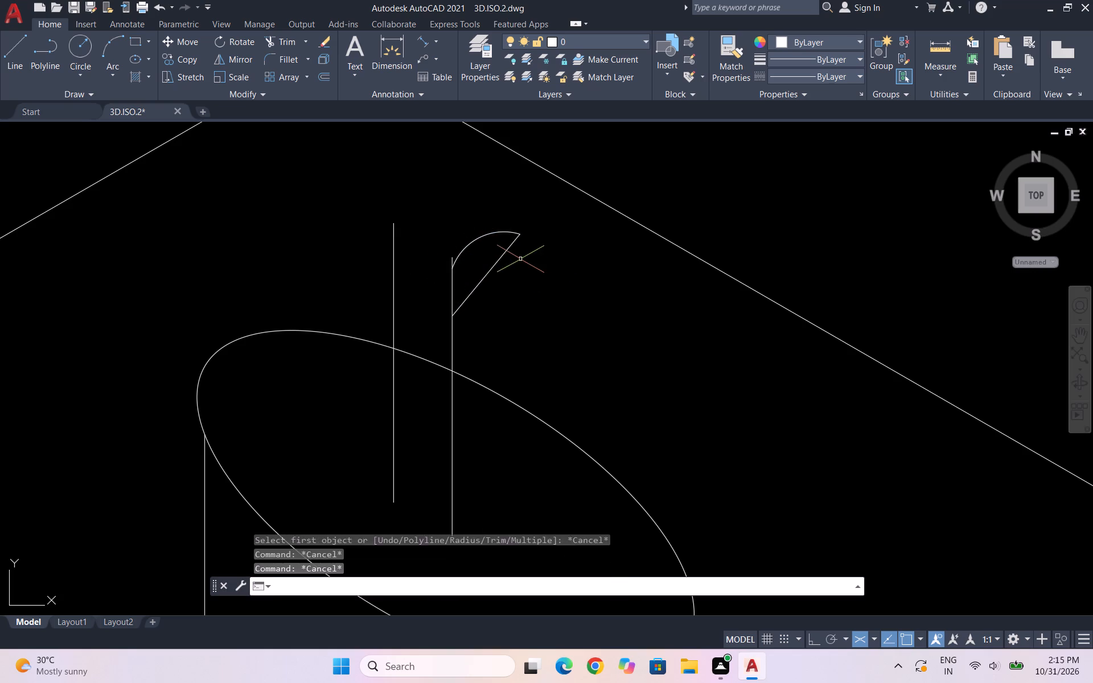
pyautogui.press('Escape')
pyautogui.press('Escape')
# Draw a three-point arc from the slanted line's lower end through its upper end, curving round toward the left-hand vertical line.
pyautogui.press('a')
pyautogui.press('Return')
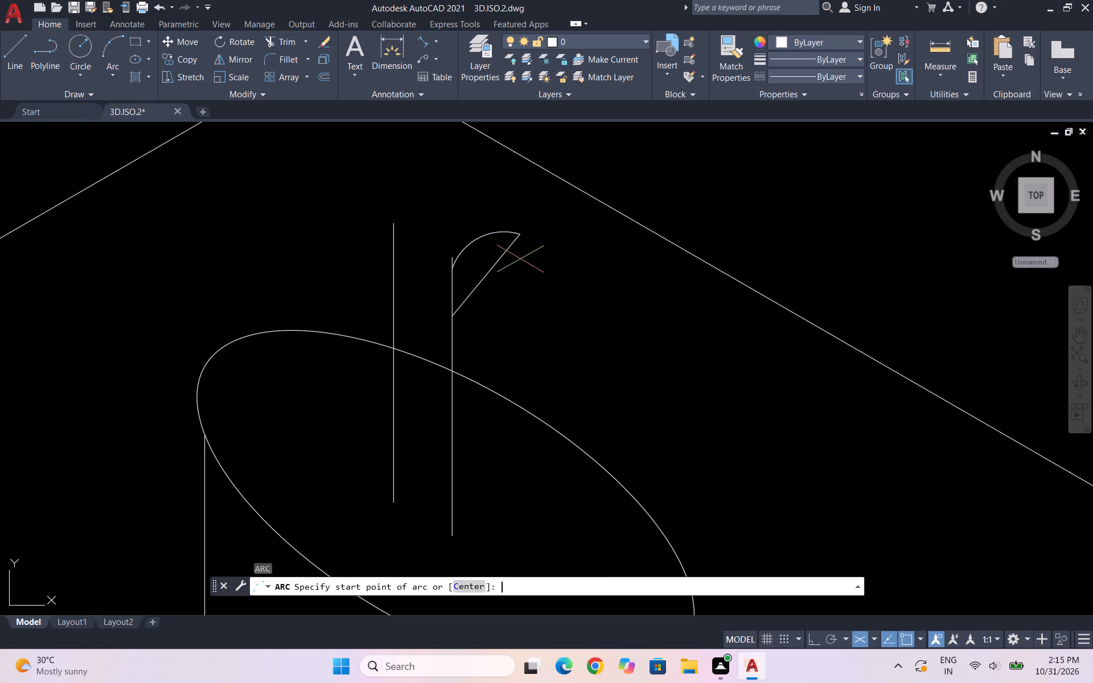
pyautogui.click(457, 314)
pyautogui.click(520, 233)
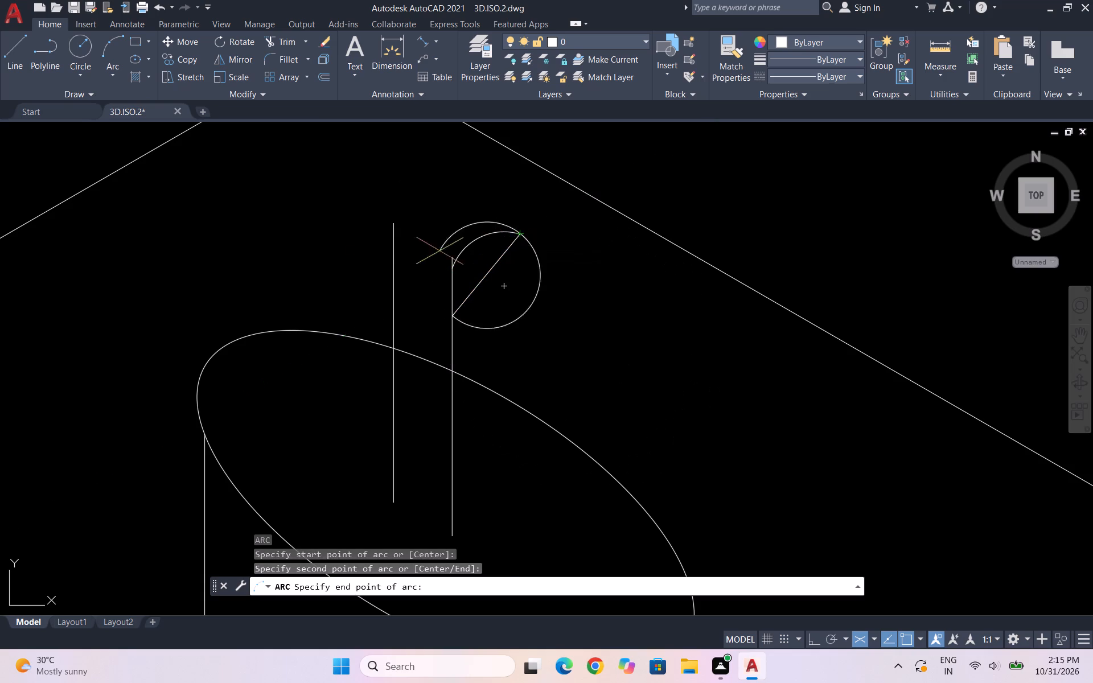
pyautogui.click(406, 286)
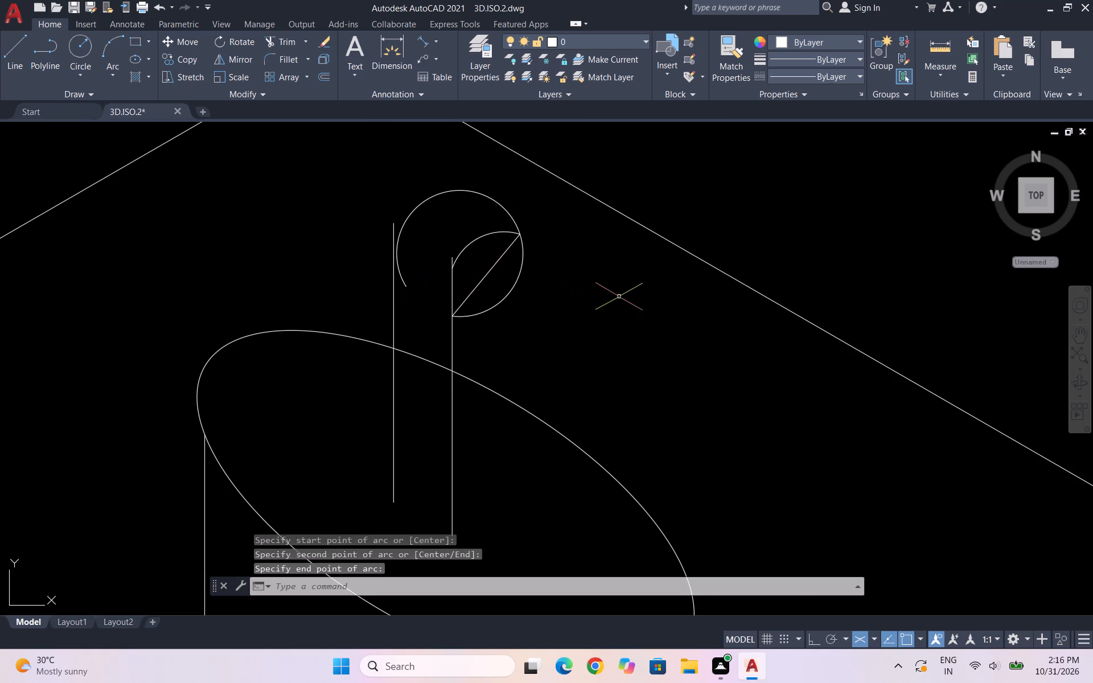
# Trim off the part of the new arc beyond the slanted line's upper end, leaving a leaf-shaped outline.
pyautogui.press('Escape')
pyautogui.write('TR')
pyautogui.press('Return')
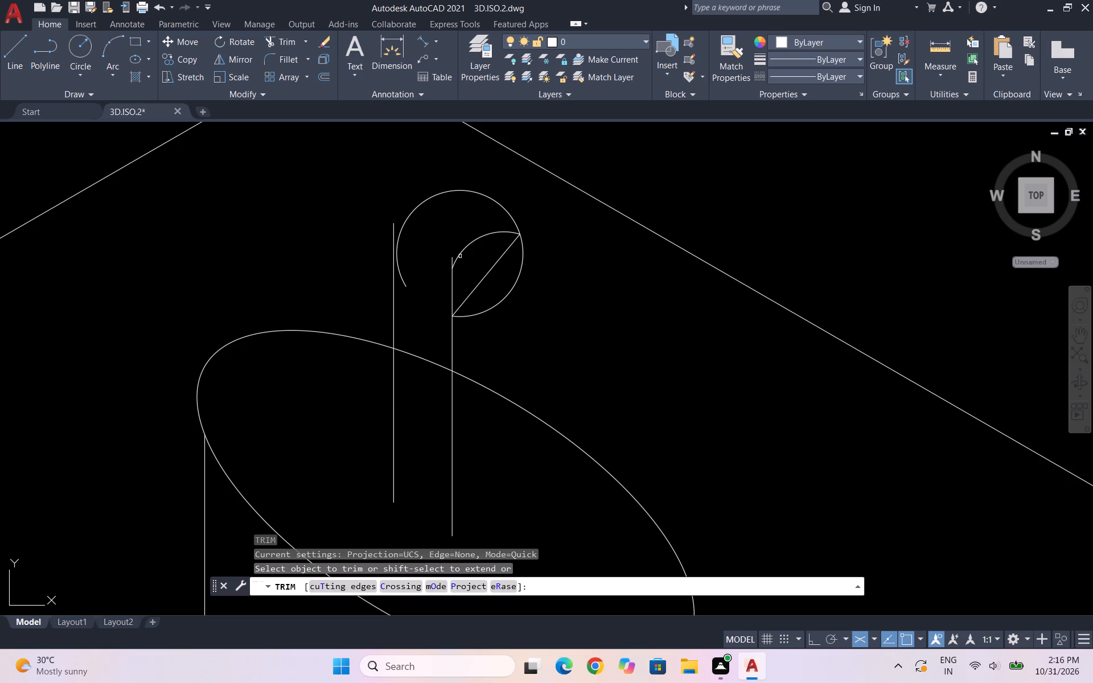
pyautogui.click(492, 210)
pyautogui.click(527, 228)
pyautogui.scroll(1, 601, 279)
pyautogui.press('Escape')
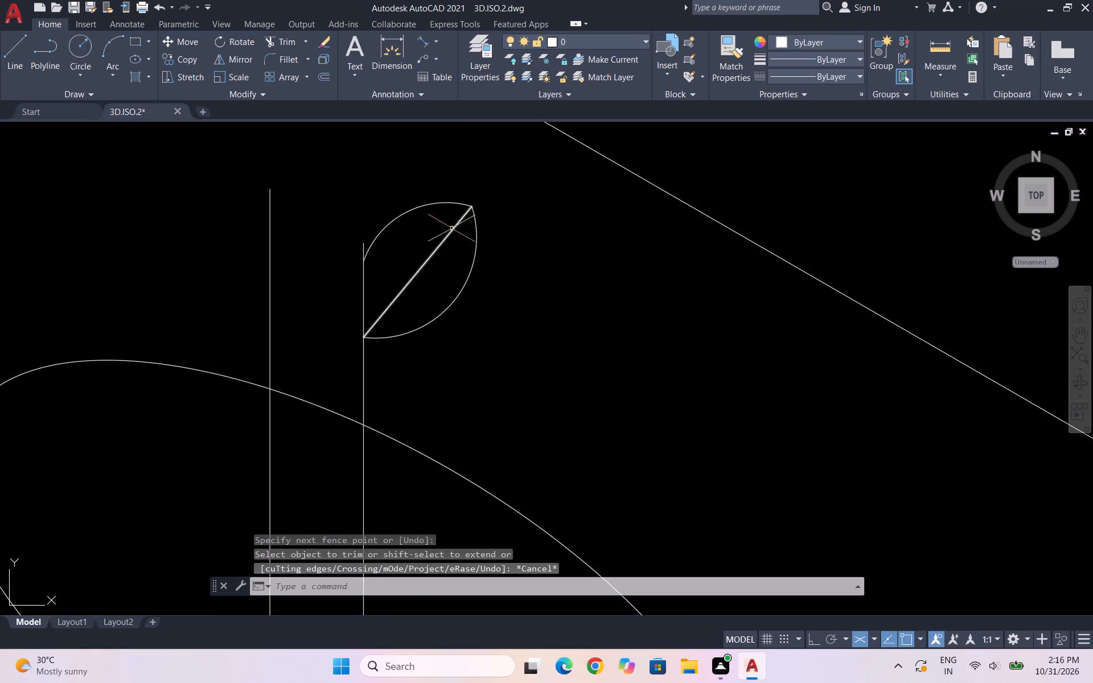
# Erase the leaf outline's slanted line and both arcs beside the right-hand vertical line.
pyautogui.scroll(2, 440, 220)
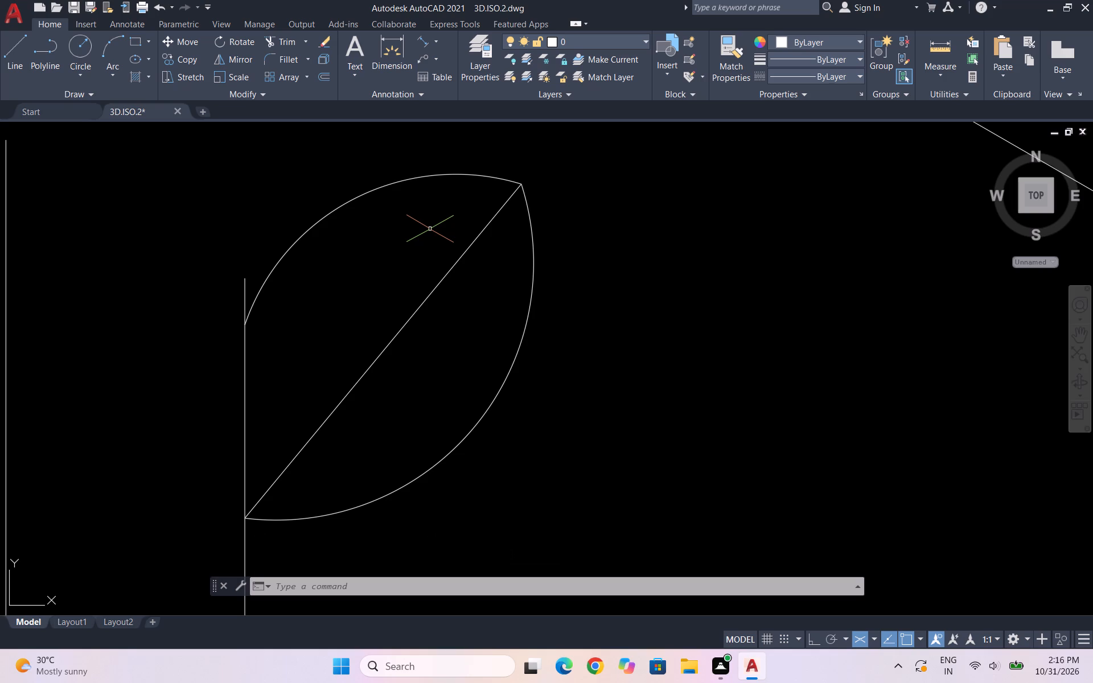
pyautogui.press('Escape')
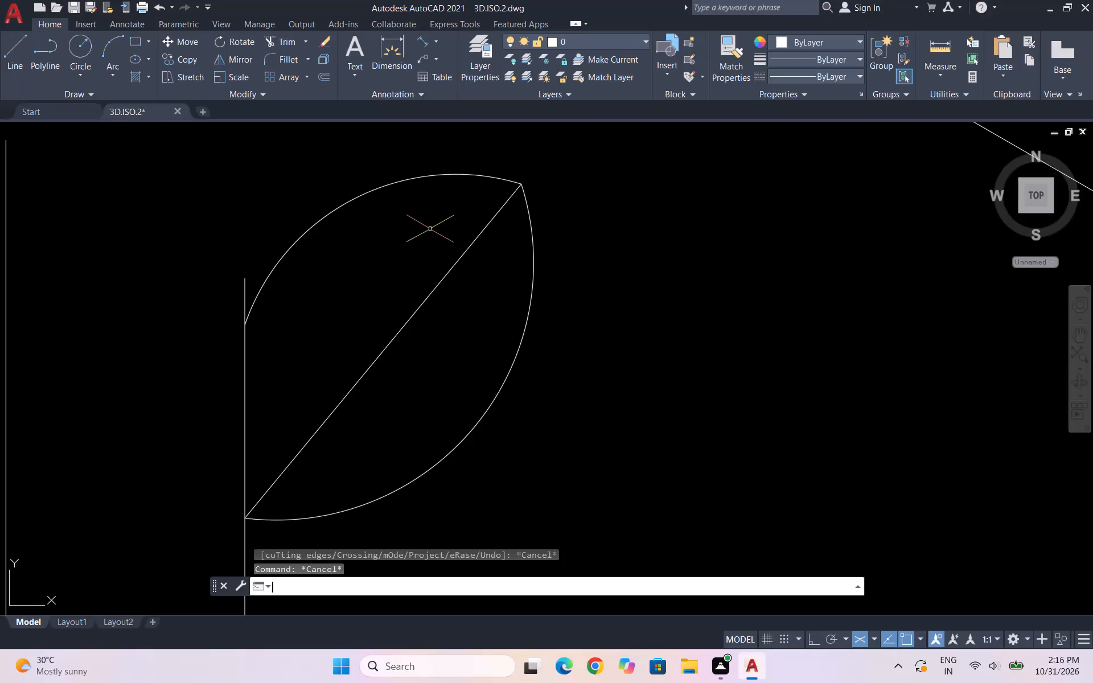
pyautogui.press('Escape')
pyautogui.scroll(-4, 471, 346)
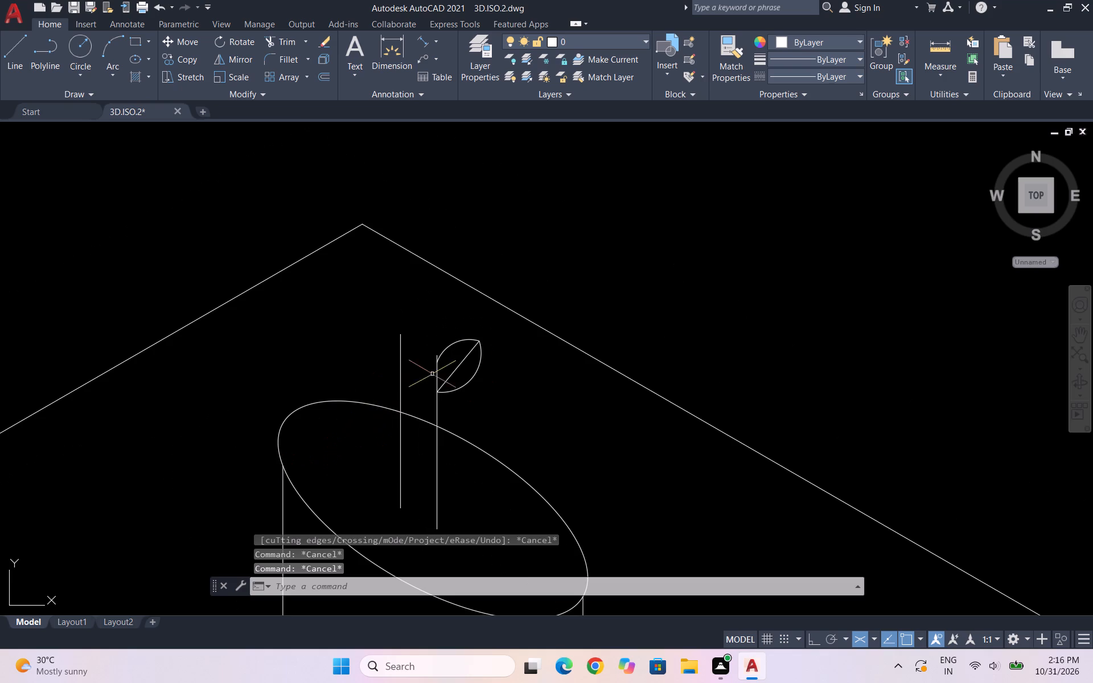
pyautogui.scroll(3, 481, 381)
pyautogui.moveTo(484, 412); pyautogui.dragTo(429, 334)
pyautogui.moveTo(364, 204); pyautogui.dragTo(371, 200)
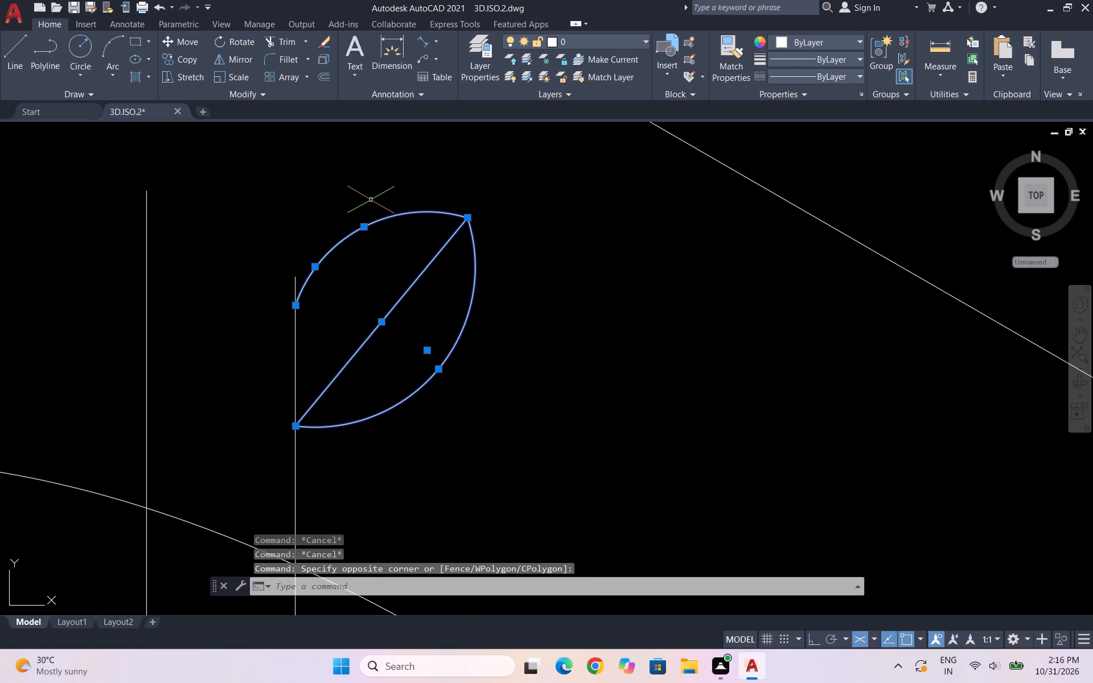
pyautogui.press('Delete')
pyautogui.press('Escape')
# Draw a new slanted line from partway up the right-hand vertical line, rising outward to the right past its top end.
pyautogui.press('l')
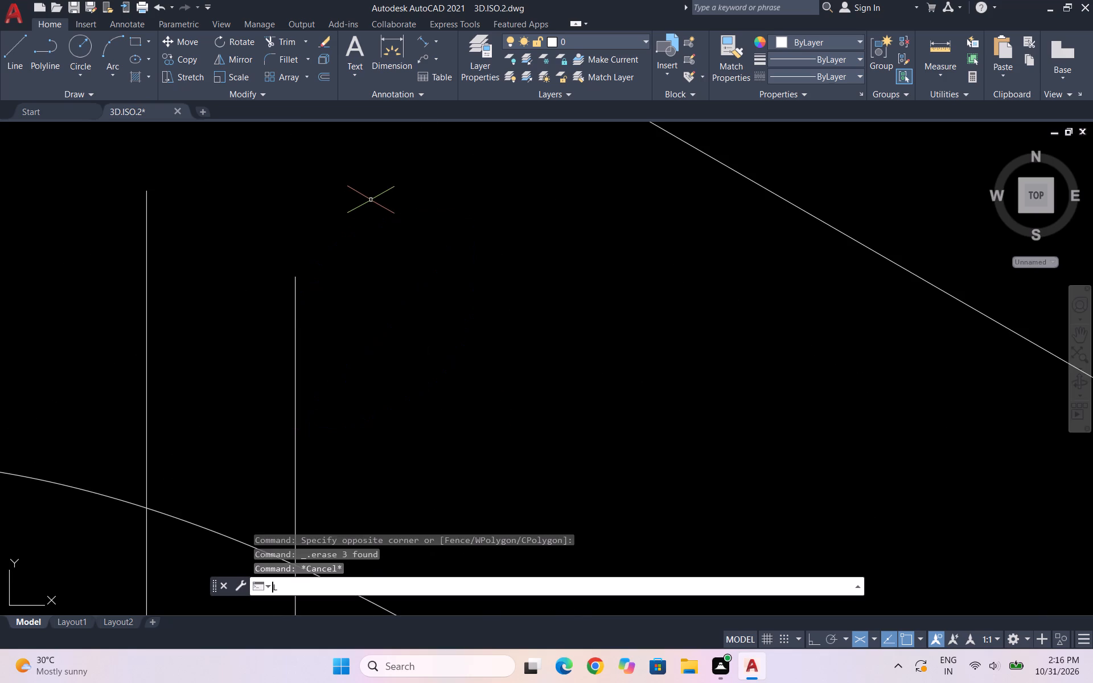
pyautogui.press('Return')
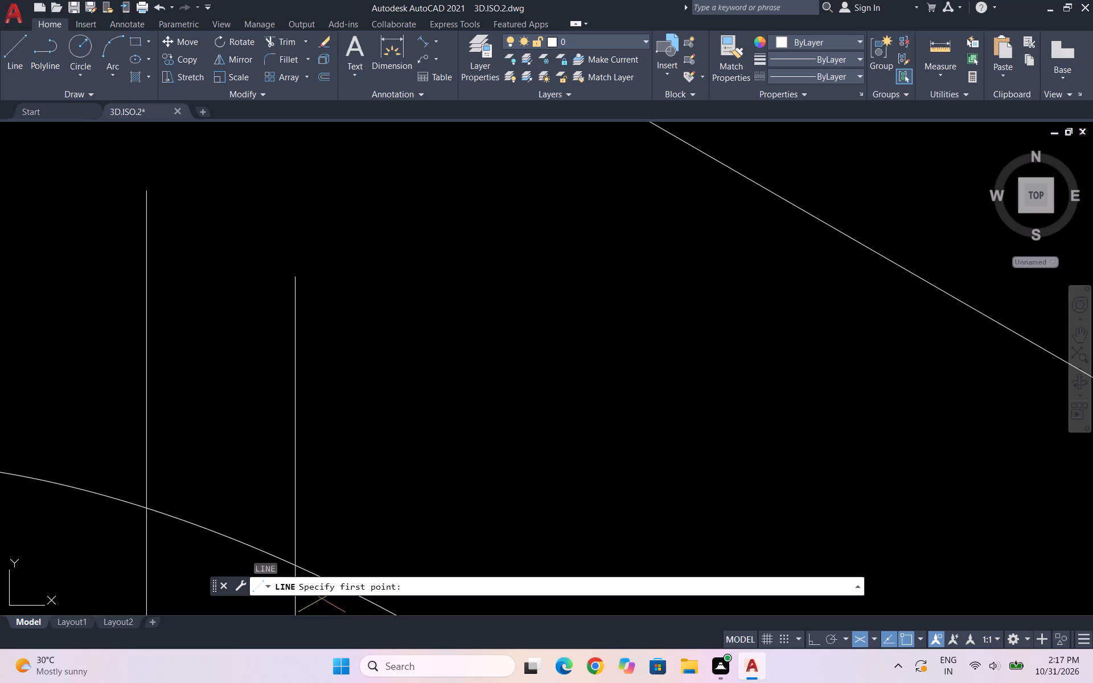
pyautogui.click(293, 424)
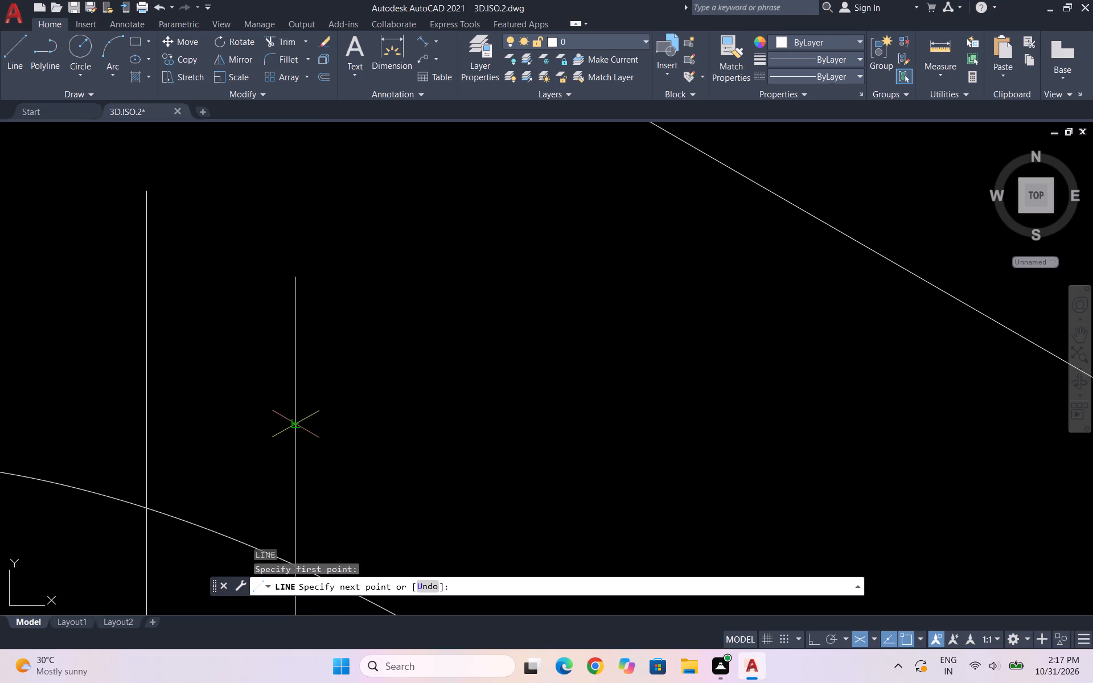
pyautogui.click(424, 234)
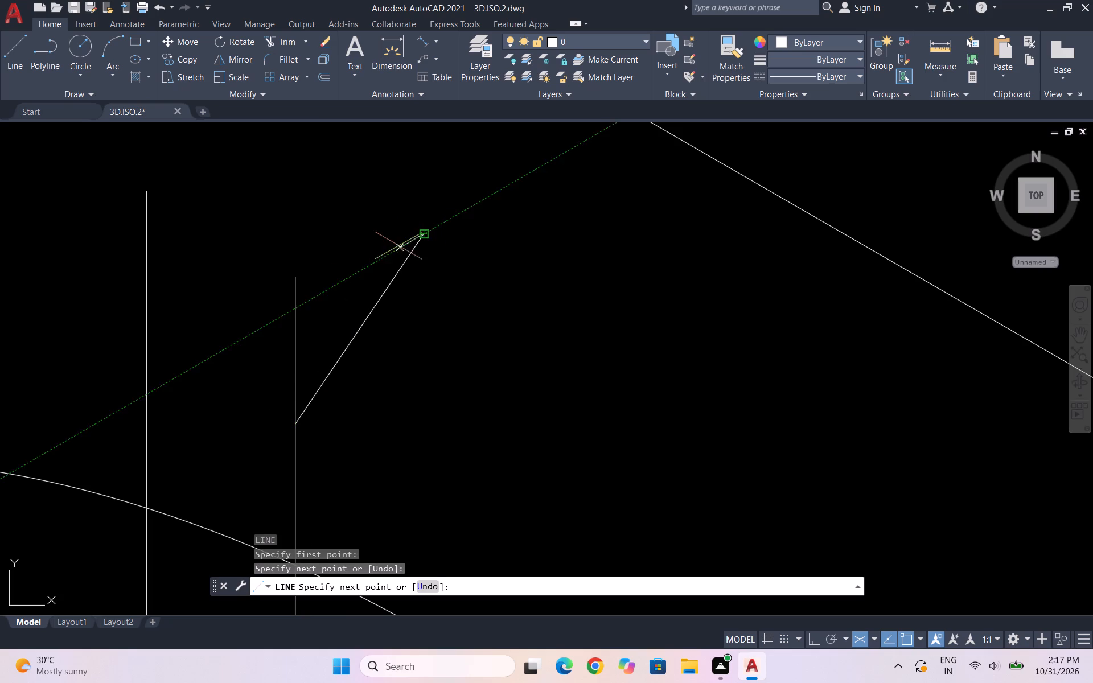
pyautogui.press('space')
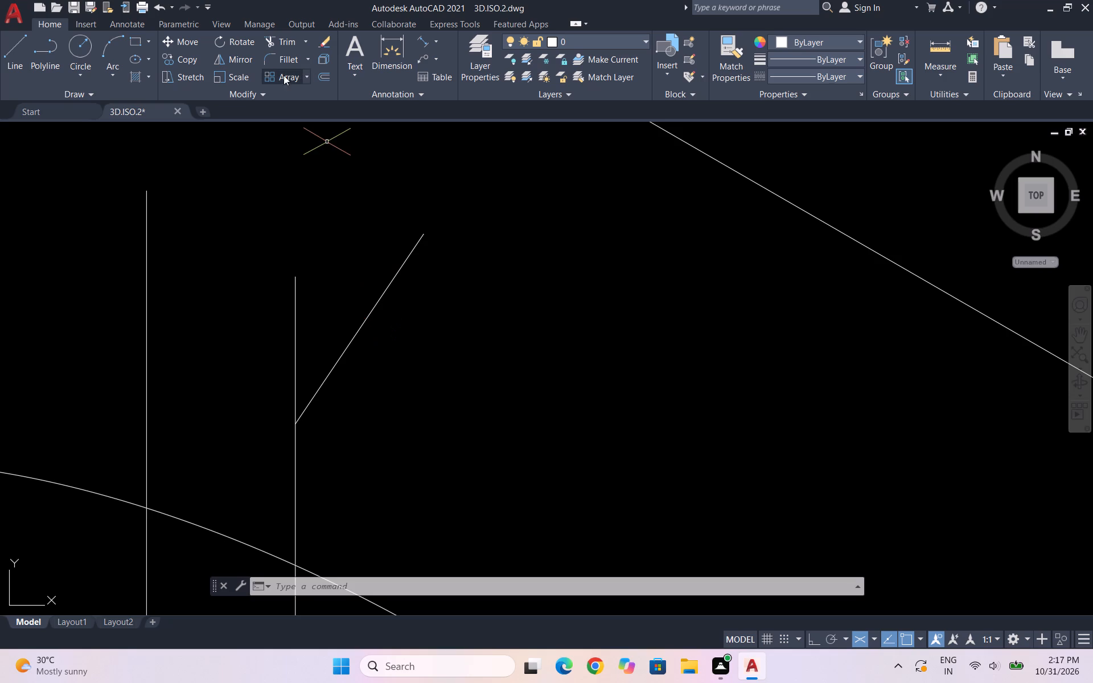
# Draw a three-point arc from the lower part of the slanted line through its upper end, curving round and down to the right.
pyautogui.scroll(-1, 387, 352)
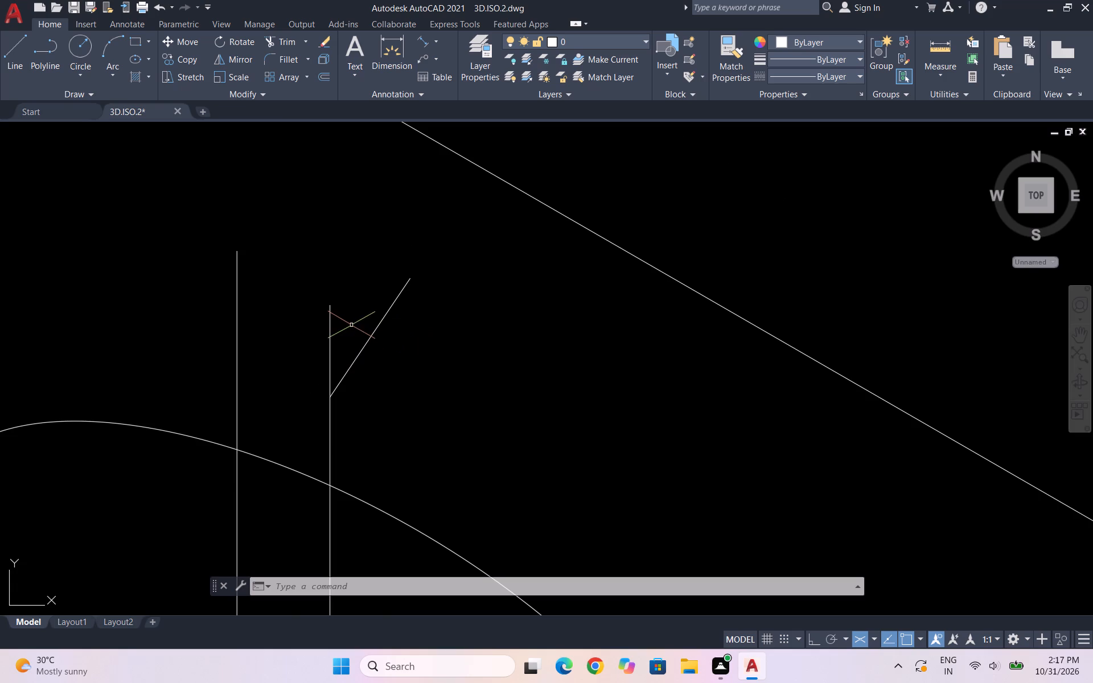
pyautogui.scroll(1, 349, 326)
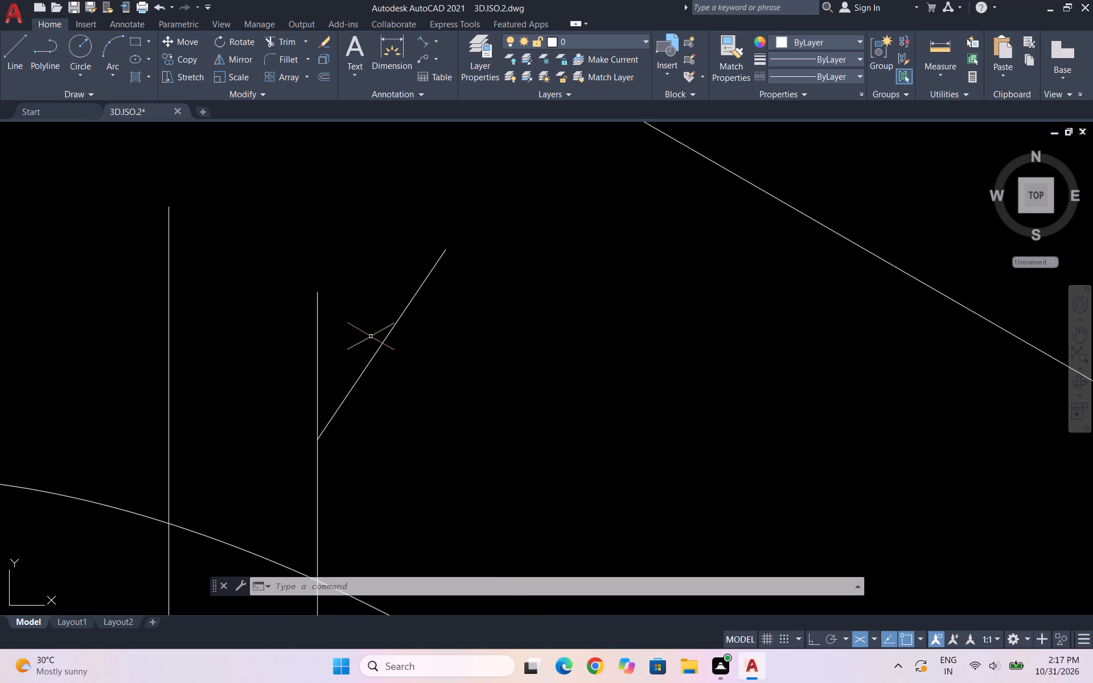
pyautogui.press('Escape')
pyautogui.press('a')
pyautogui.press('Return')
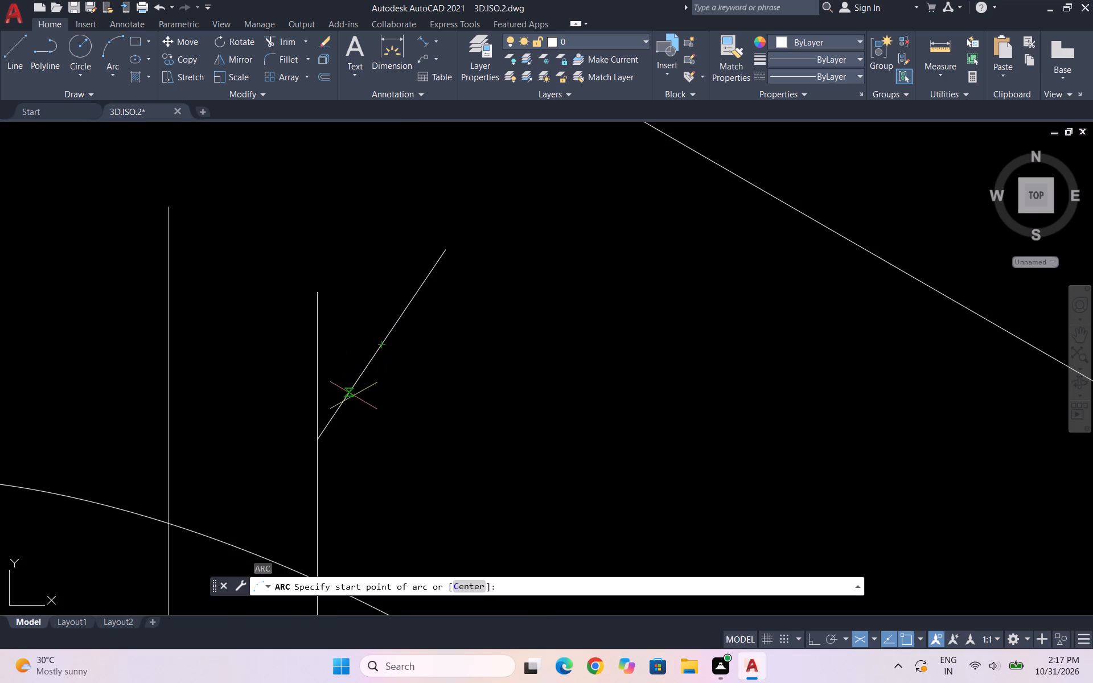
pyautogui.click(354, 396)
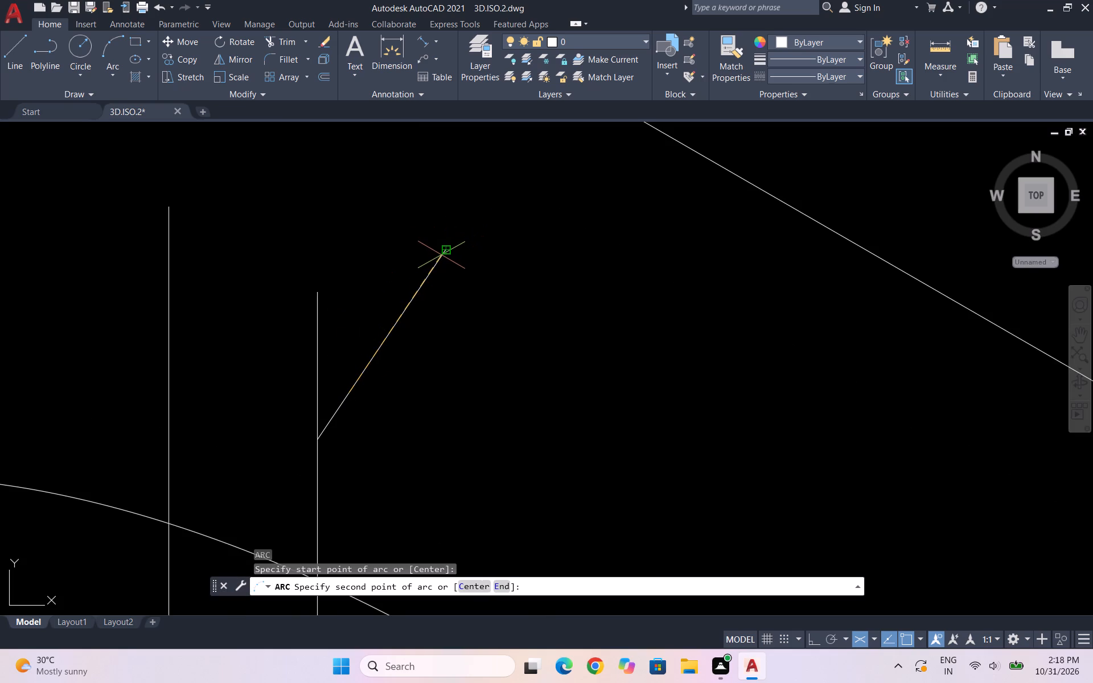
pyautogui.click(445, 246)
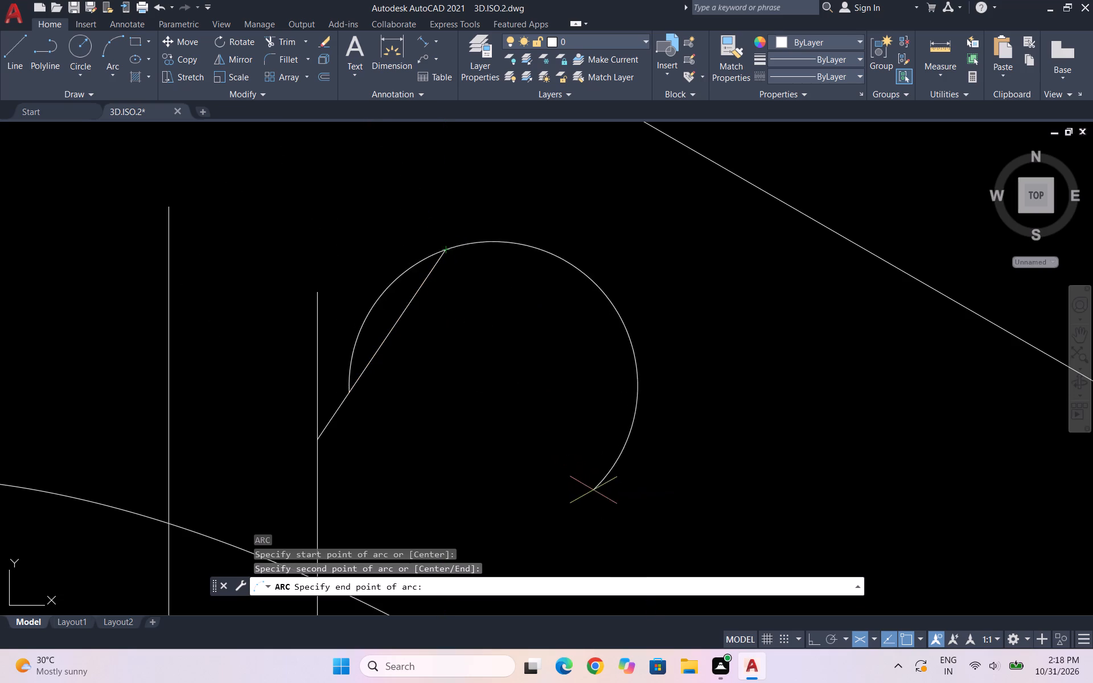
pyautogui.click(552, 446)
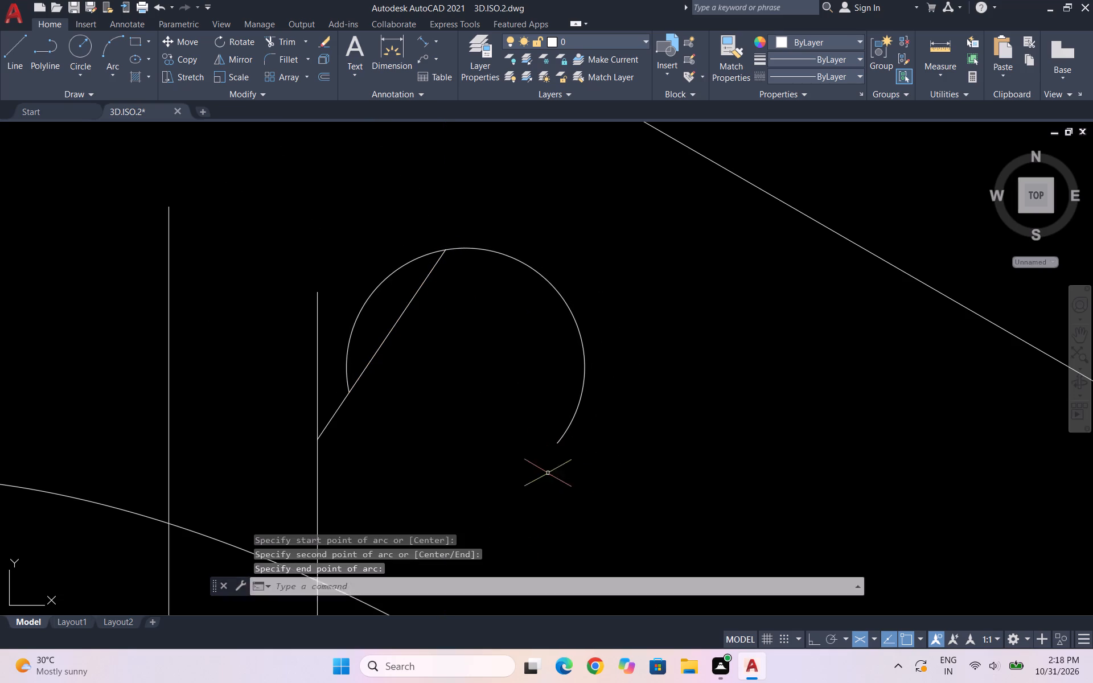
# Trim off the part of the arc that extends past the slanted line's upper end.
pyautogui.write('TR')
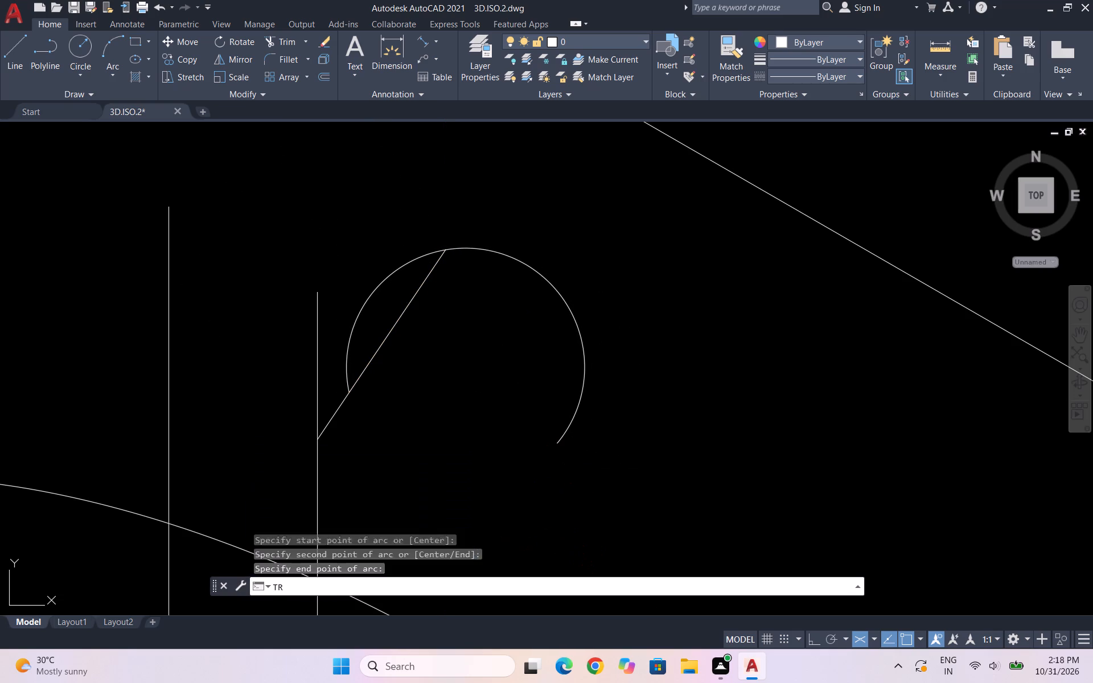
pyautogui.press('Return')
pyautogui.moveTo(539, 289); pyautogui.dragTo(700, 391)
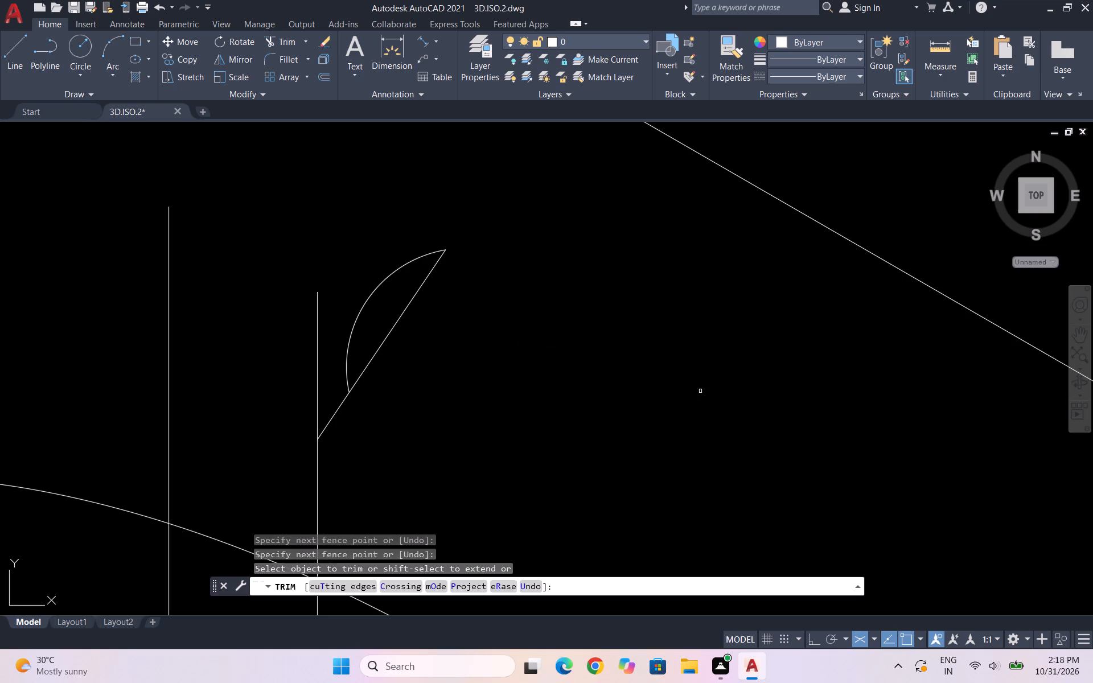
pyautogui.press('Escape')
pyautogui.press('s')
pyautogui.press('Escape')
# Draw a three-point arc from the leaf's lower point through its tip, bulging on the outer side and continuing round past the tip.
pyautogui.press('a')
pyautogui.press('Return')
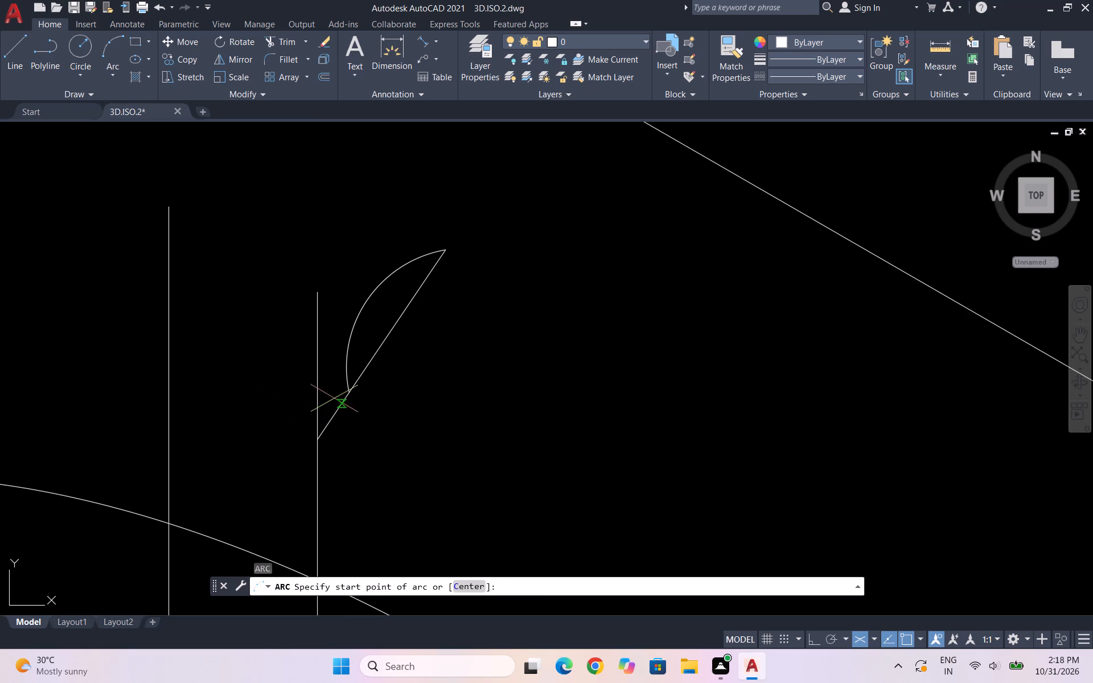
pyautogui.click(348, 390)
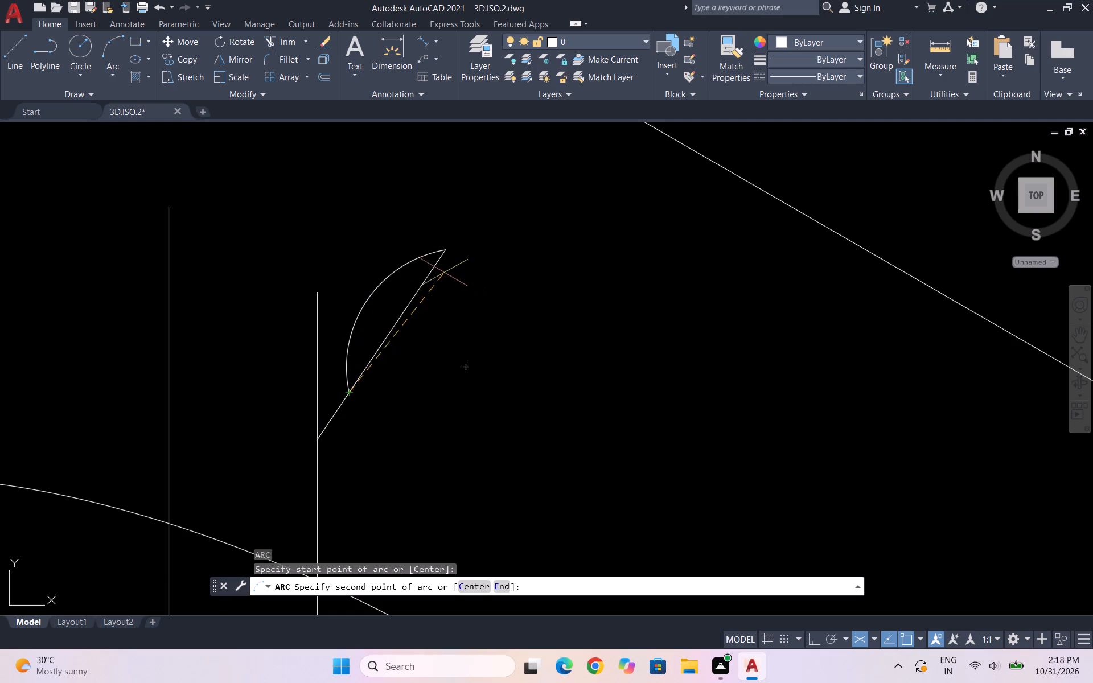
pyautogui.click(444, 246)
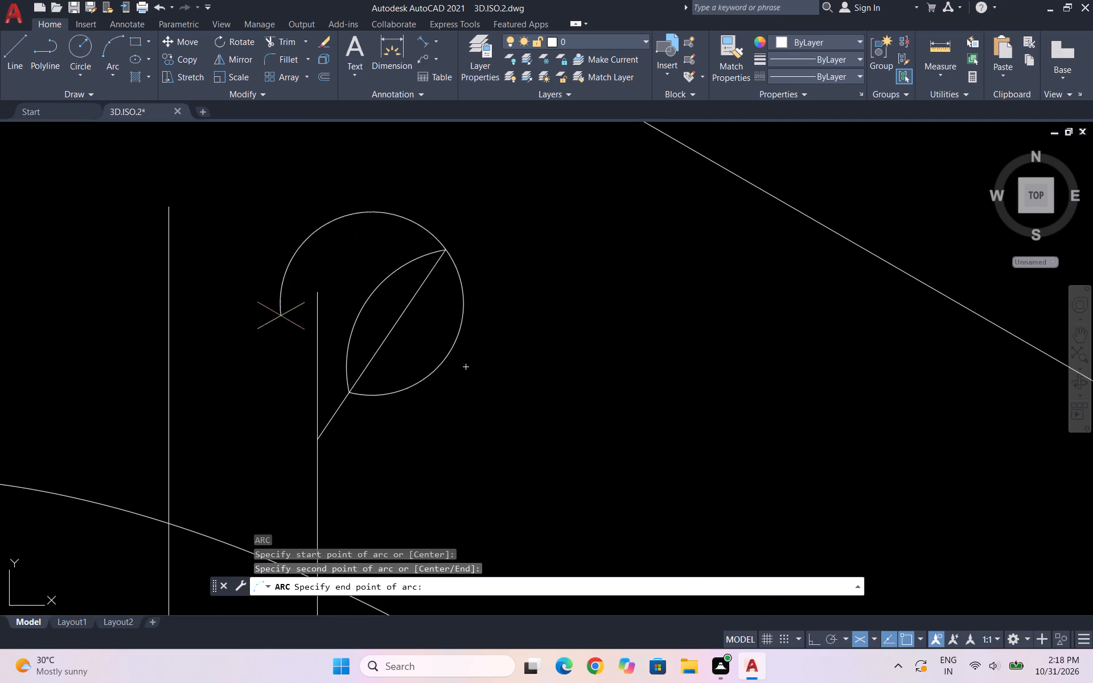
pyautogui.click(228, 350)
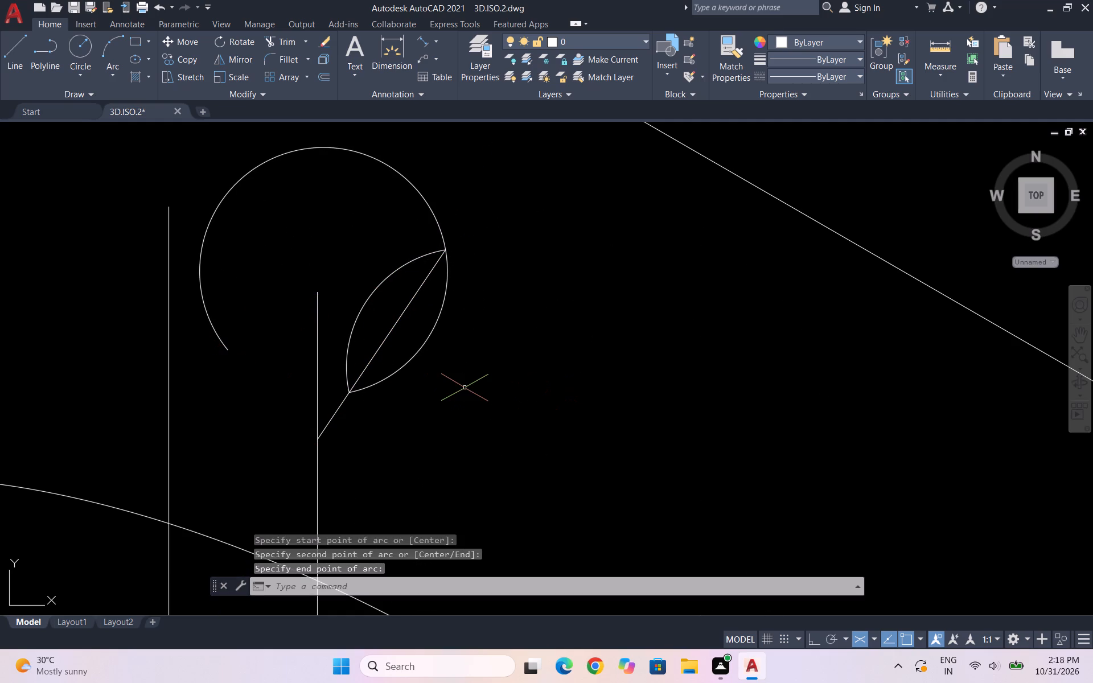
# Trim off the part of the new arc that extends beyond the leaf's tip, closing the pointed leaf outline.
pyautogui.write('TR')
pyautogui.press('Return')
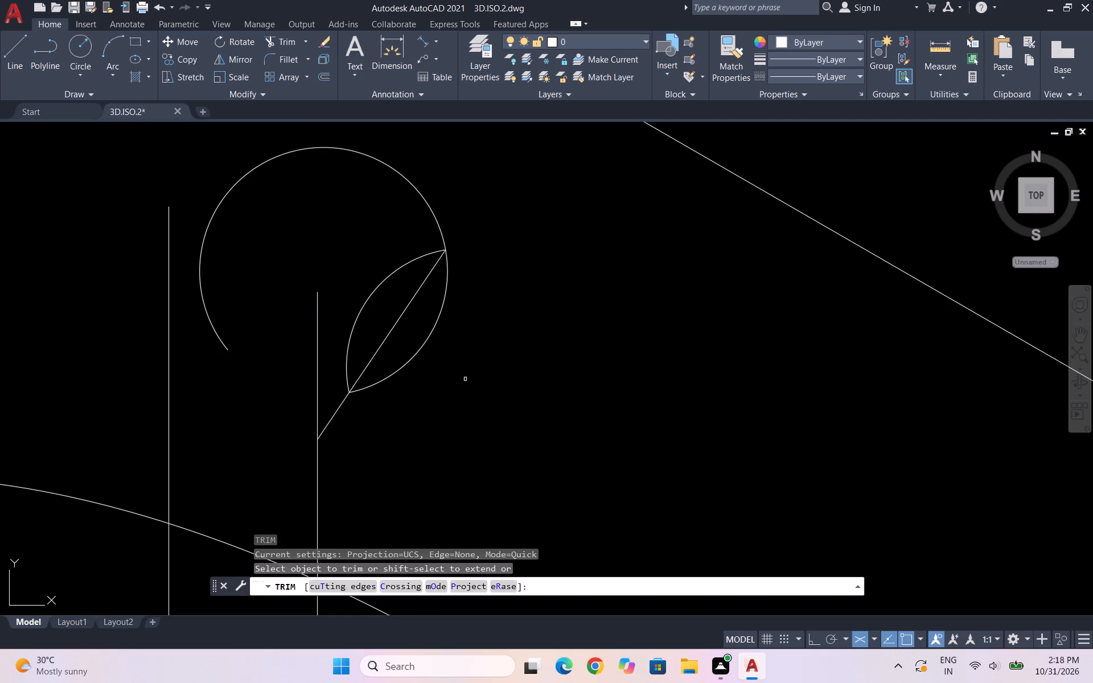
pyautogui.moveTo(423, 226); pyautogui.dragTo(483, 217)
pyautogui.scroll(3, 443, 246)
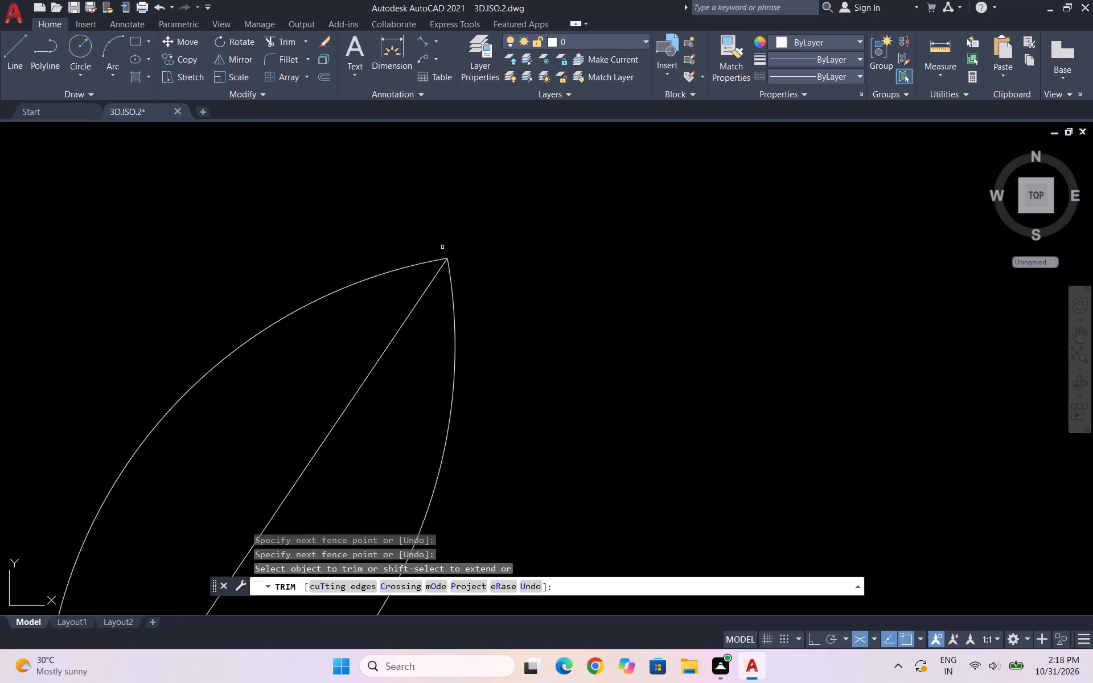
pyautogui.scroll(5, 442, 247)
pyautogui.scroll(-6, 445, 254)
pyautogui.scroll(-5, 526, 316)
pyautogui.press('Escape')
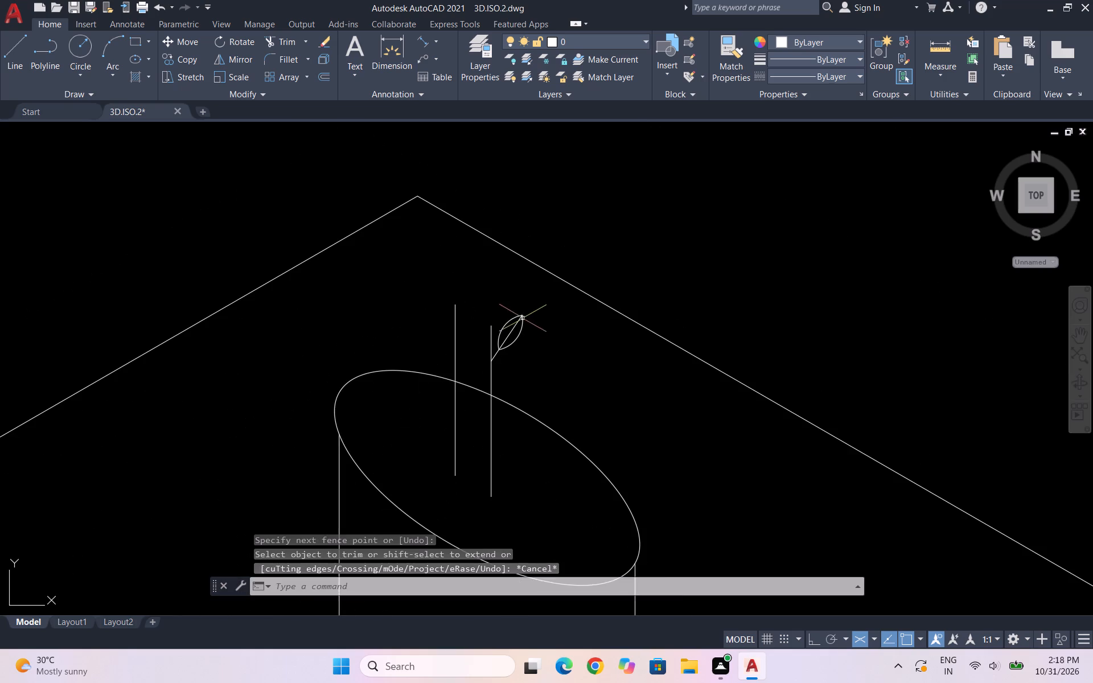
pyautogui.press('Escape')
# Move the left-hand vertical stem line along the 330° isometric direction, about halfway toward the right-hand stem line.
pyautogui.scroll(4, 515, 324)
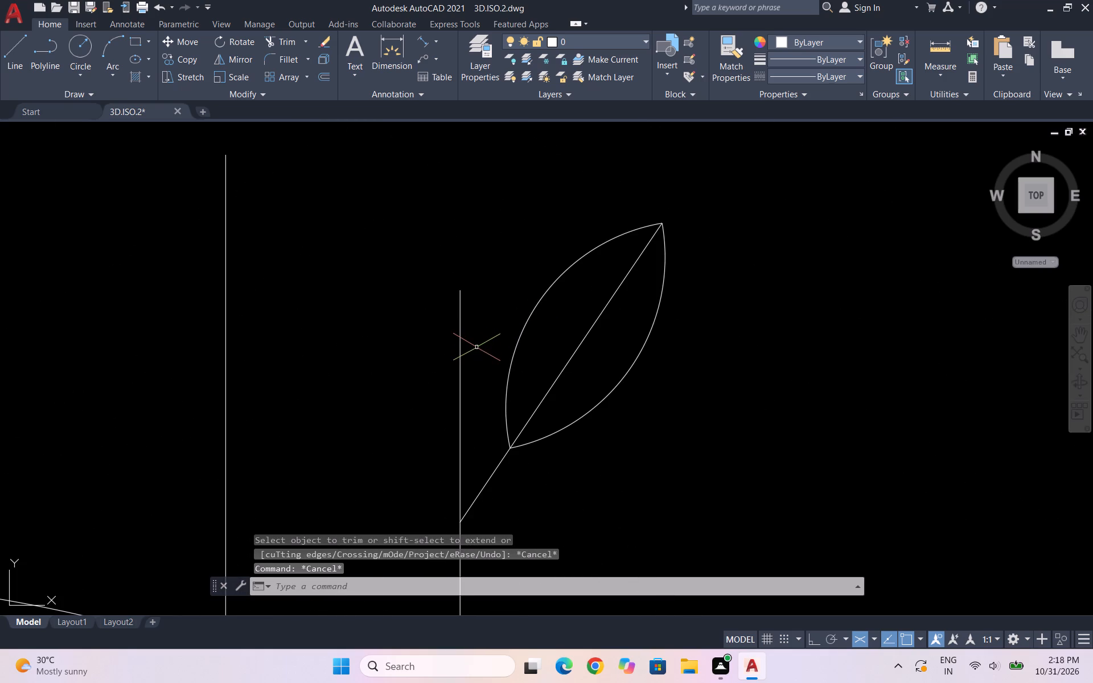
pyautogui.scroll(-3, 529, 381)
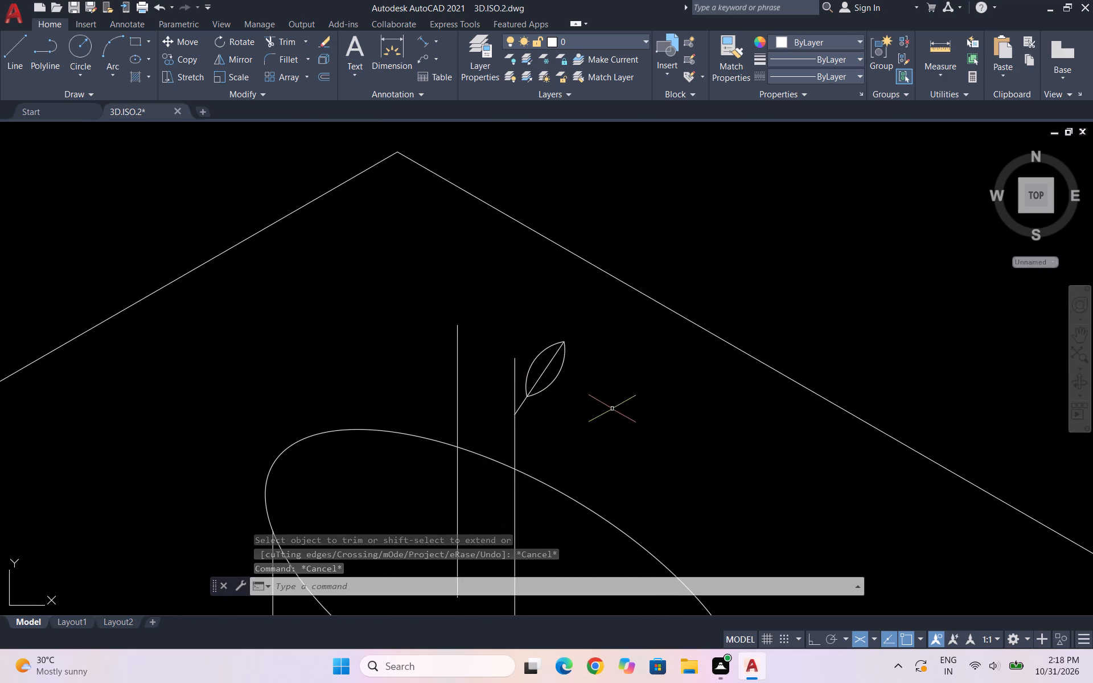
pyautogui.scroll(1, 479, 376)
pyautogui.moveTo(478, 376); pyautogui.dragTo(468, 376)
pyautogui.click(401, 348)
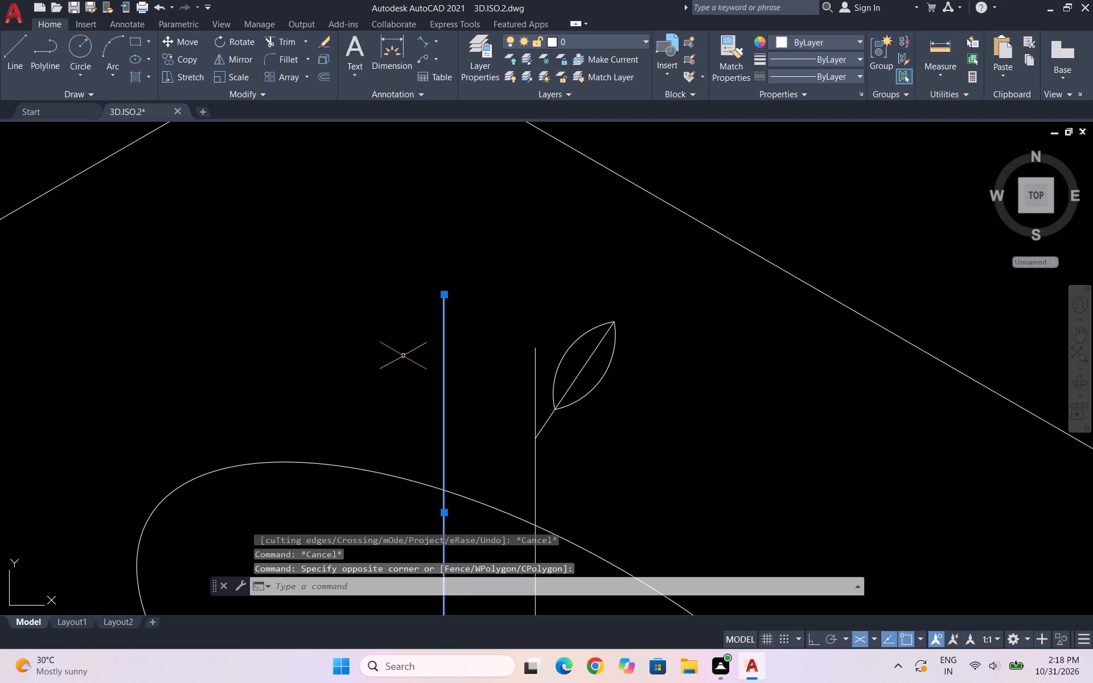
pyautogui.press('m')
pyautogui.press('Return')
pyautogui.scroll(-3, 604, 270)
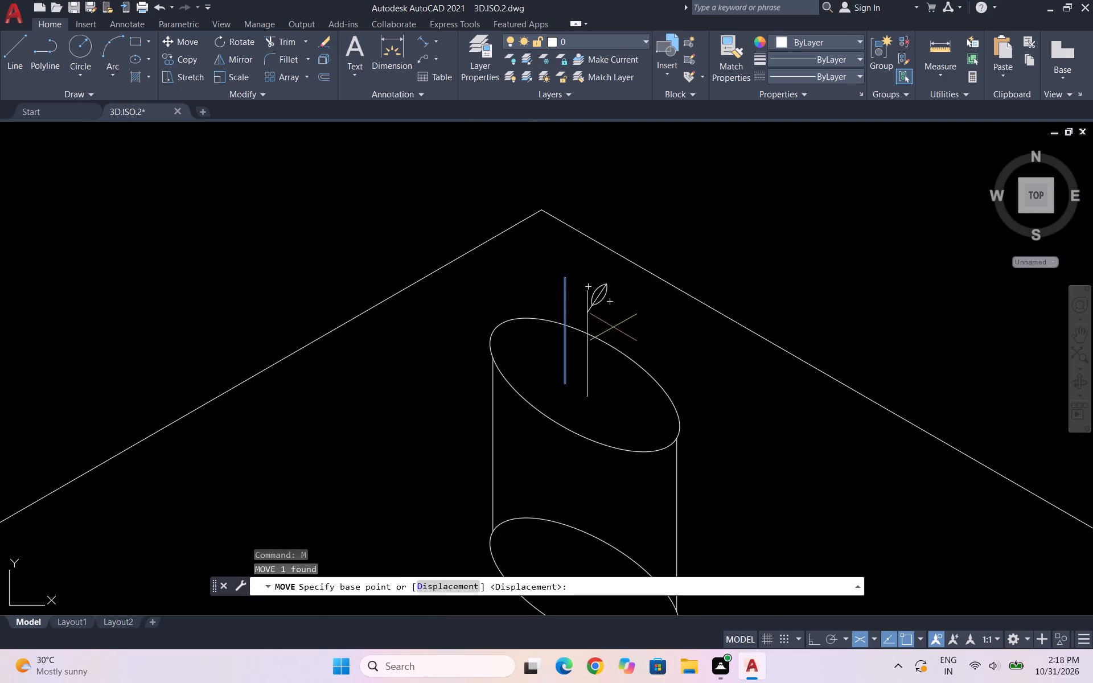
pyautogui.scroll(3, 575, 397)
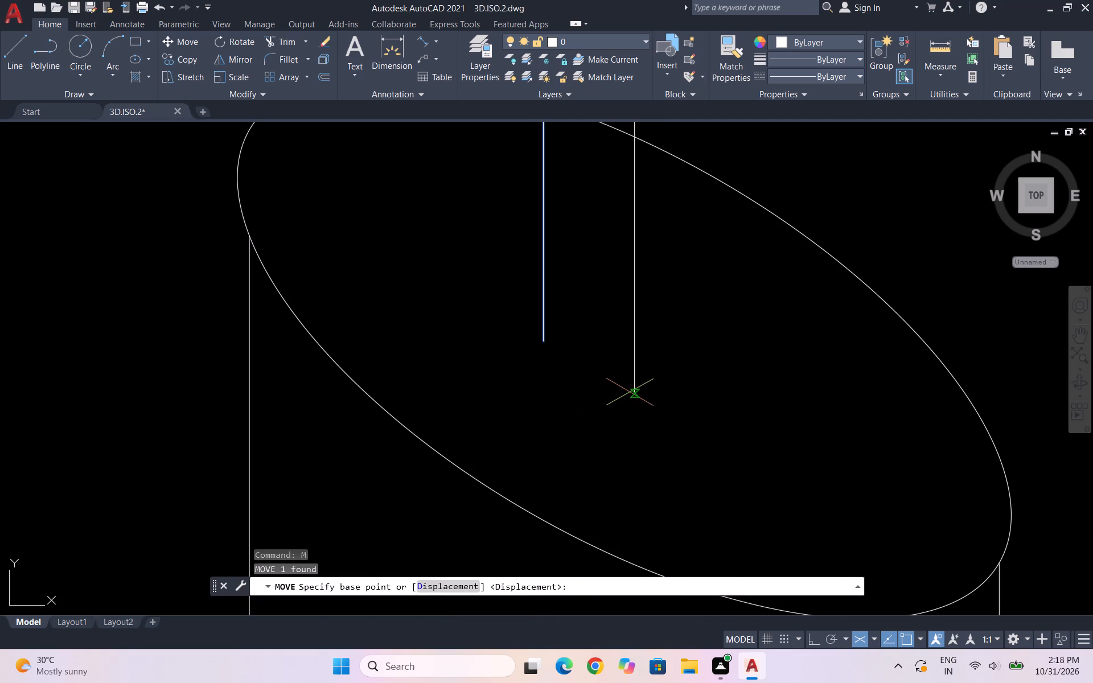
pyautogui.click(540, 342)
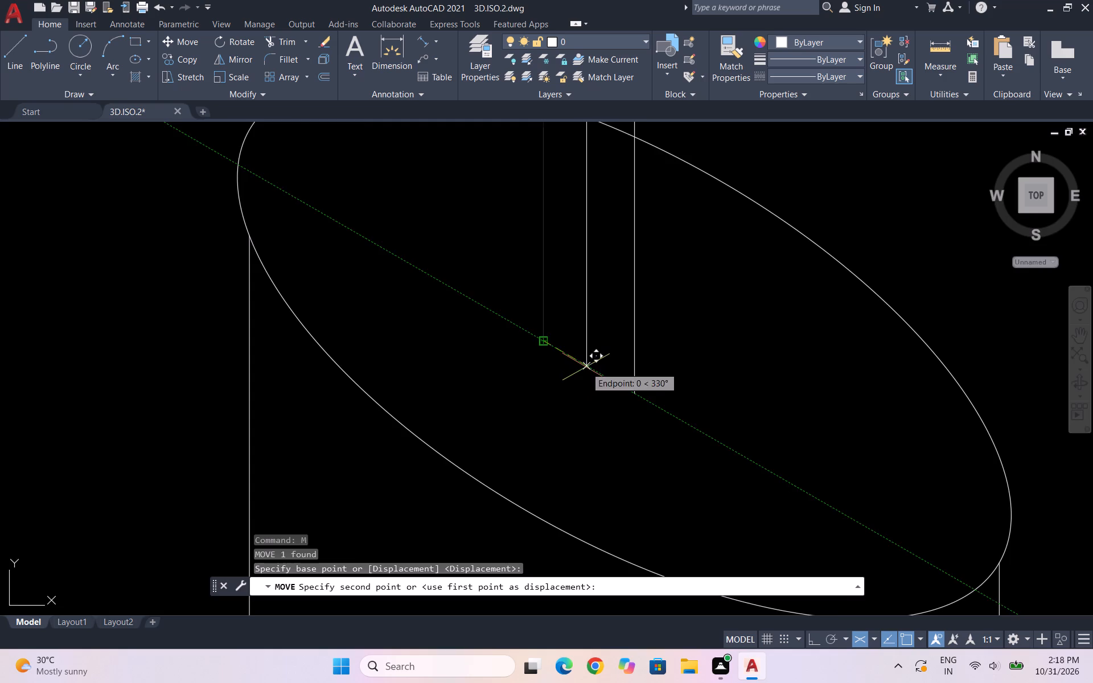
pyautogui.click(586, 367)
# Move the left-hand stem line again along the 330° direction so it sits just beside the right-hand one.
pyautogui.scroll(-4, 569, 388)
pyautogui.scroll(1, 572, 359)
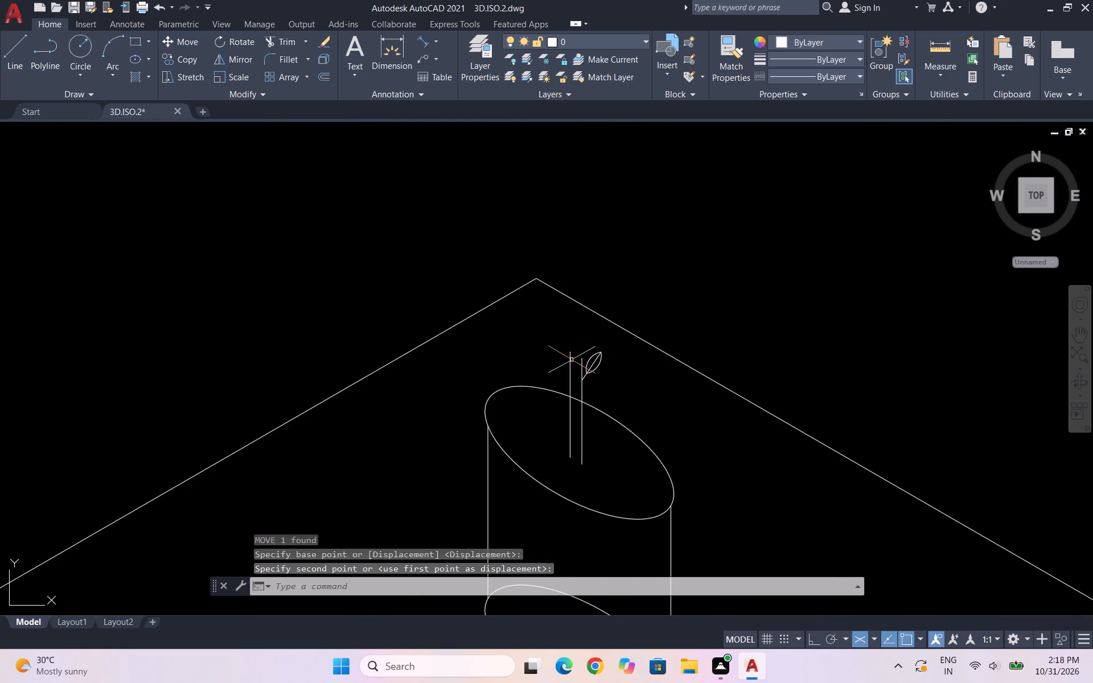
pyautogui.scroll(4, 572, 365)
pyautogui.moveTo(580, 361); pyautogui.dragTo(570, 356)
pyautogui.click(453, 331)
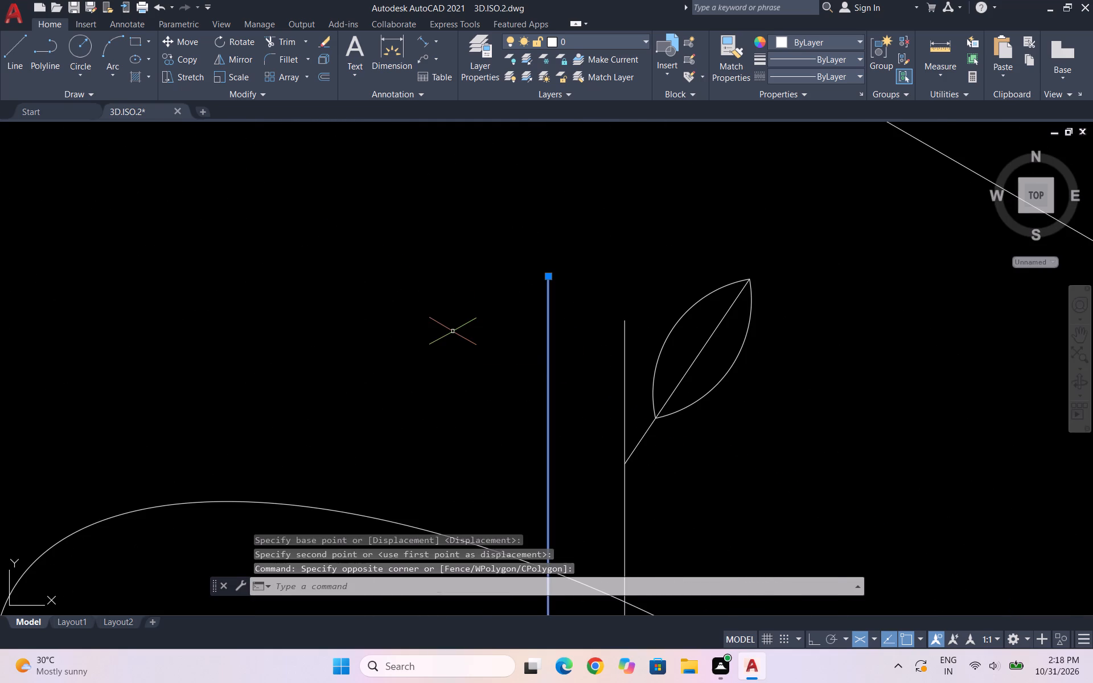
pyautogui.press('m')
pyautogui.press('Return')
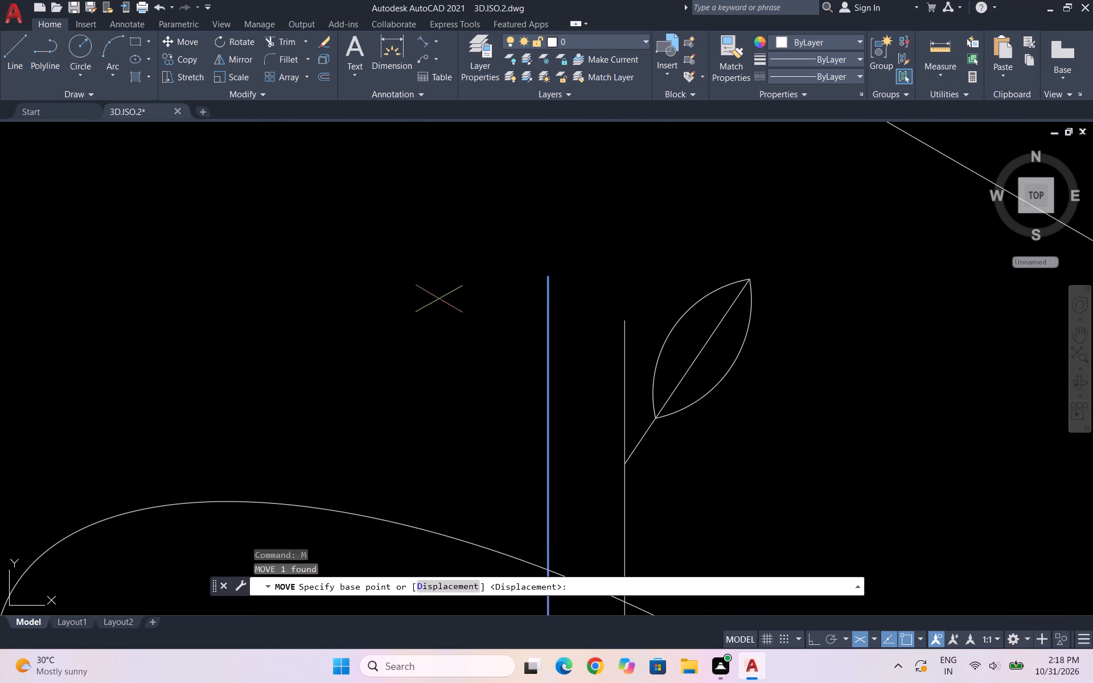
pyautogui.click(549, 274)
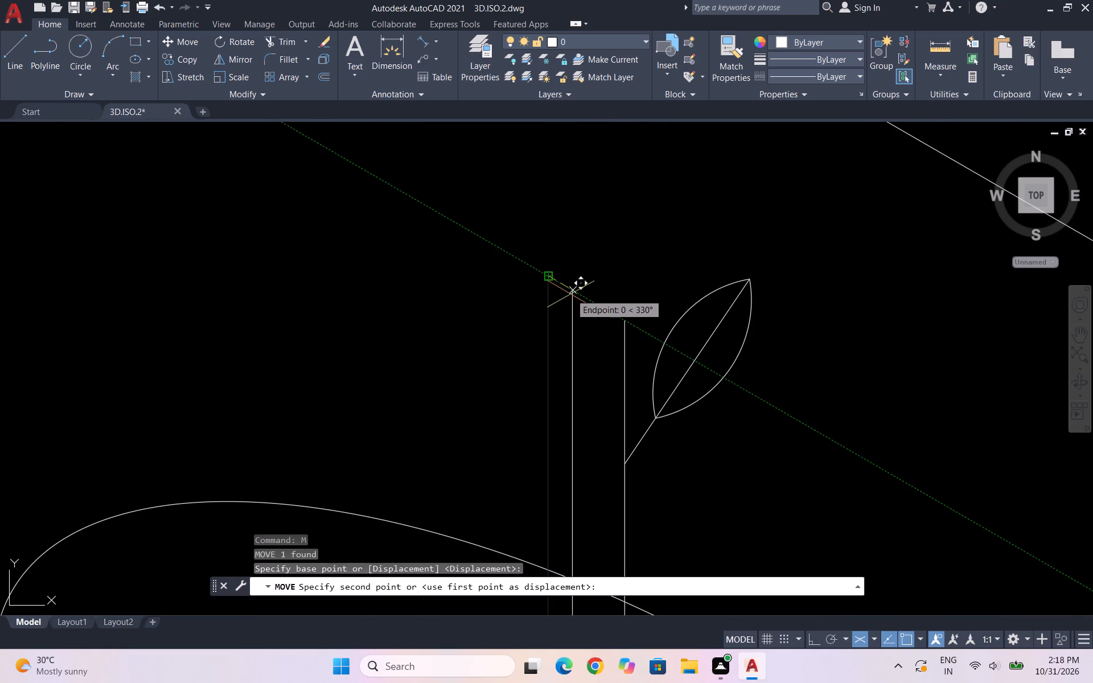
pyautogui.click(580, 299)
# Mirror the leaf's two arcs and slanted line about a near-vertical axis midway between the two stem lines, keeping the originals.
pyautogui.scroll(-3, 562, 313)
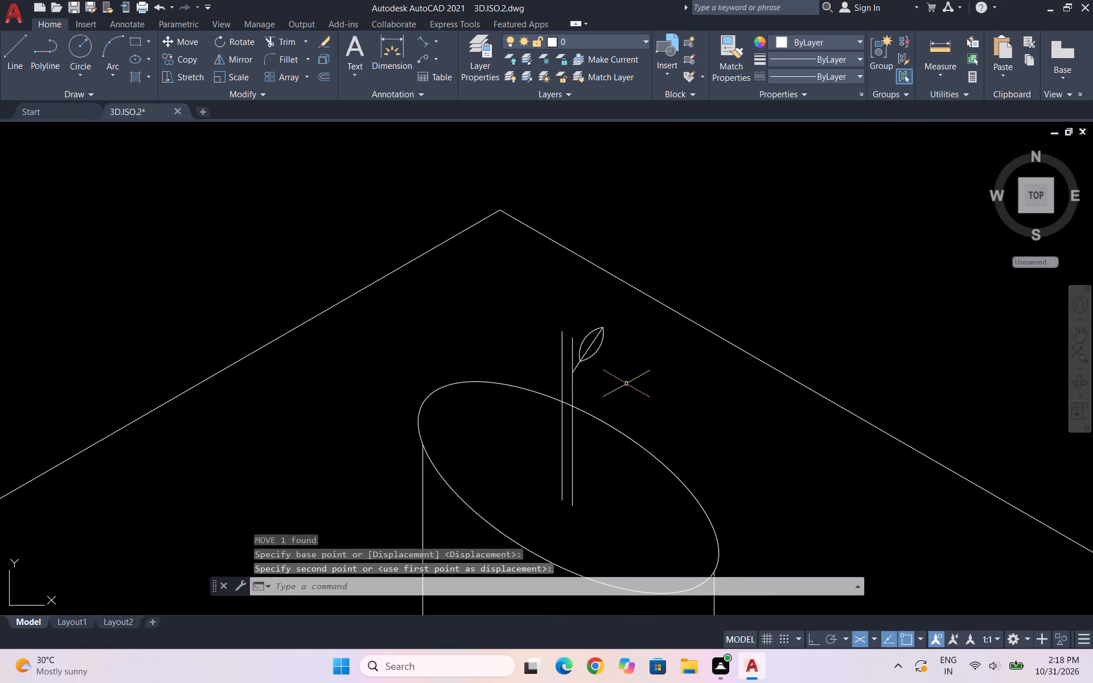
pyautogui.scroll(-3, 626, 382)
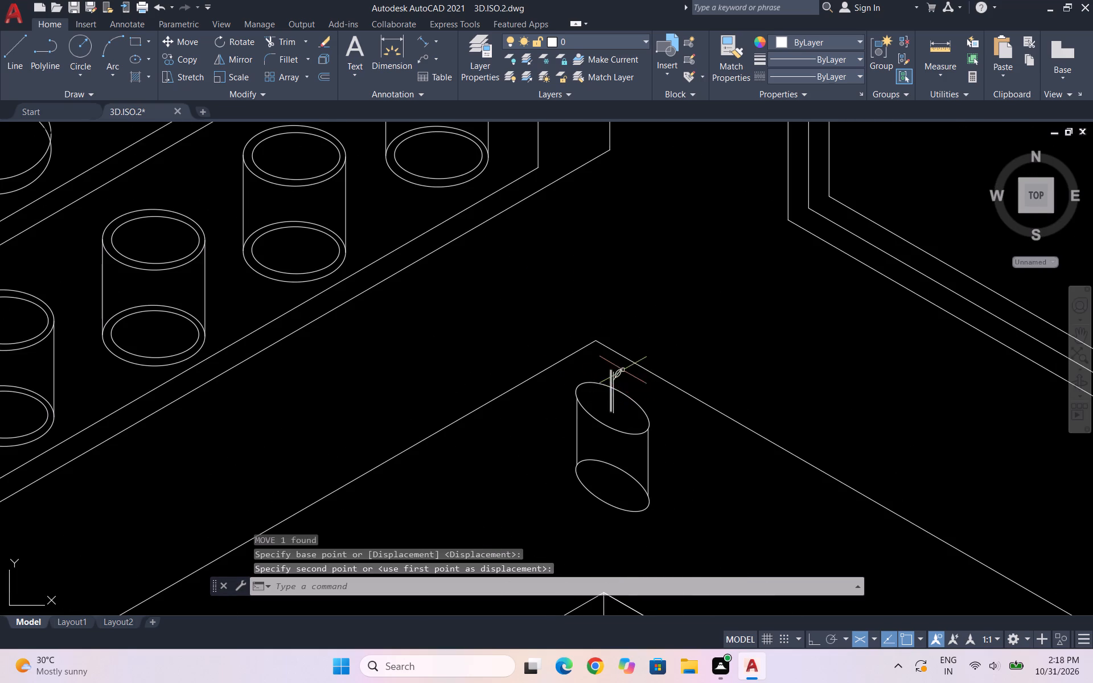
pyautogui.scroll(5, 617, 361)
pyautogui.scroll(-3, 610, 293)
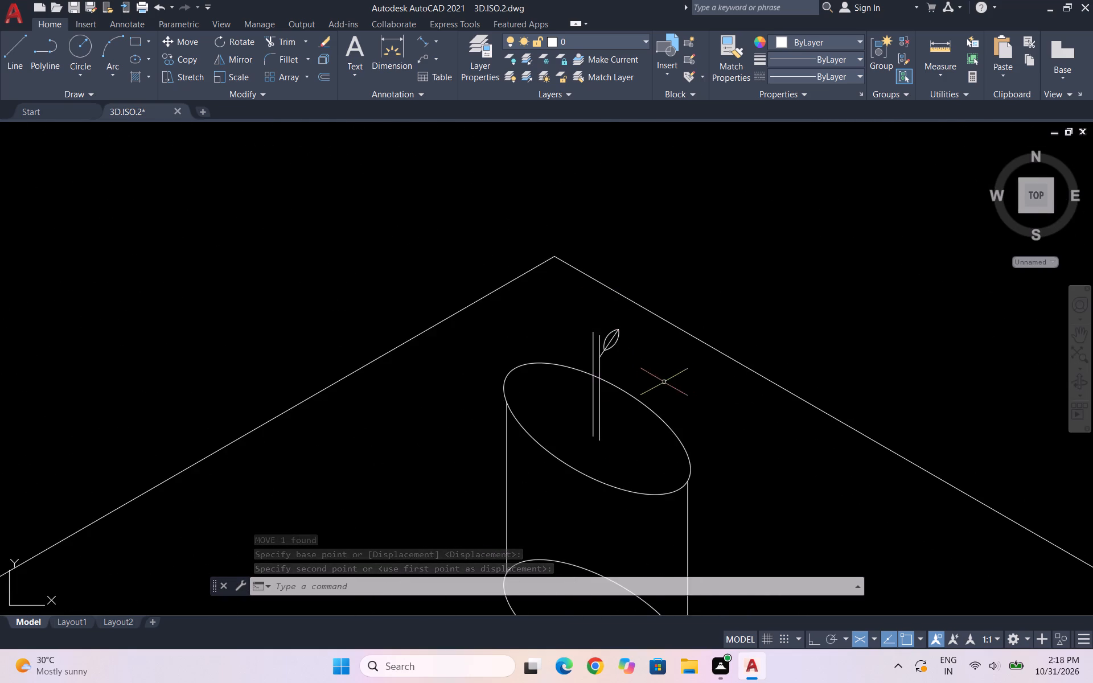
pyautogui.scroll(1, 645, 390)
pyautogui.scroll(3, 604, 306)
pyautogui.click(655, 377)
pyautogui.click(538, 188)
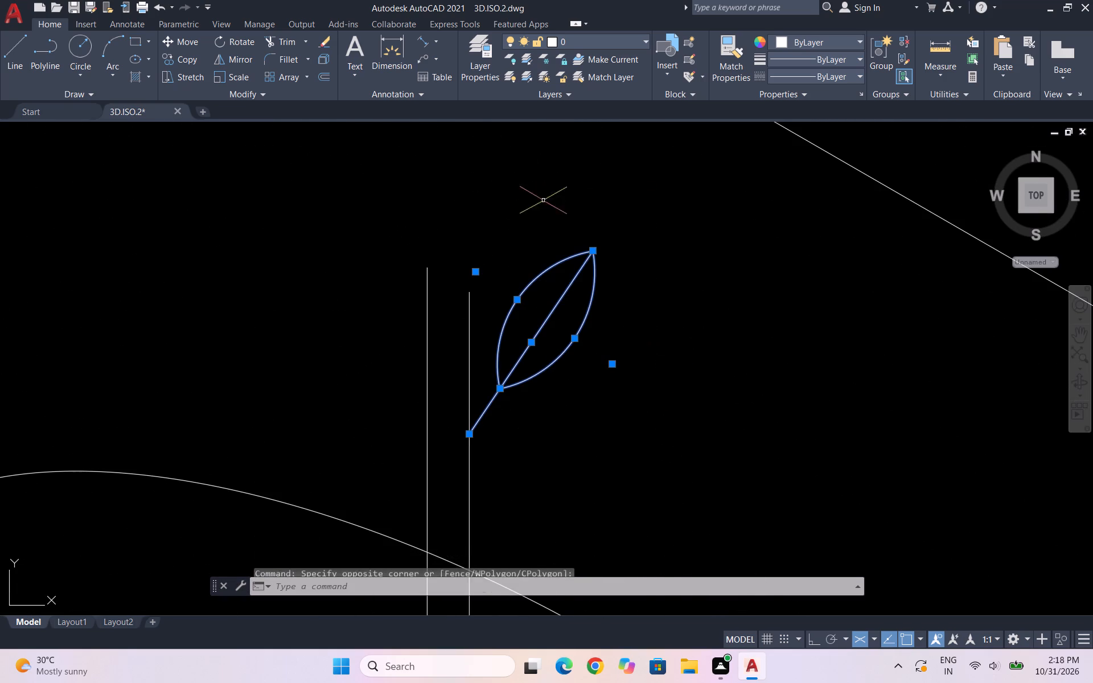
pyautogui.write('MI')
pyautogui.press('Return')
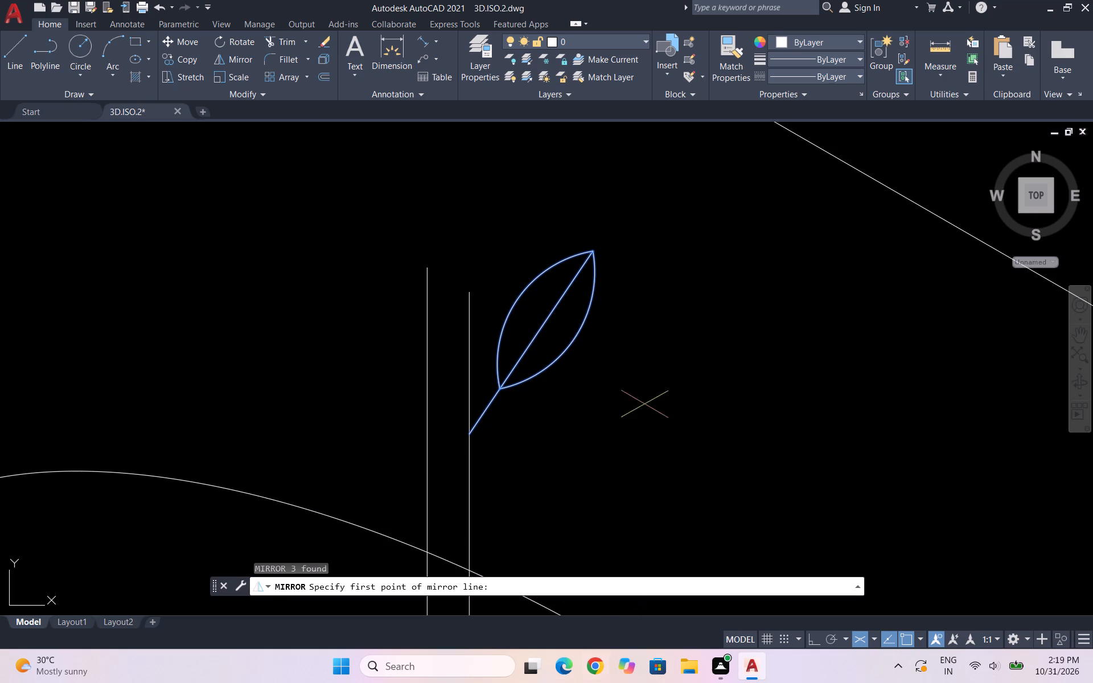
pyautogui.scroll(-1, 406, 273)
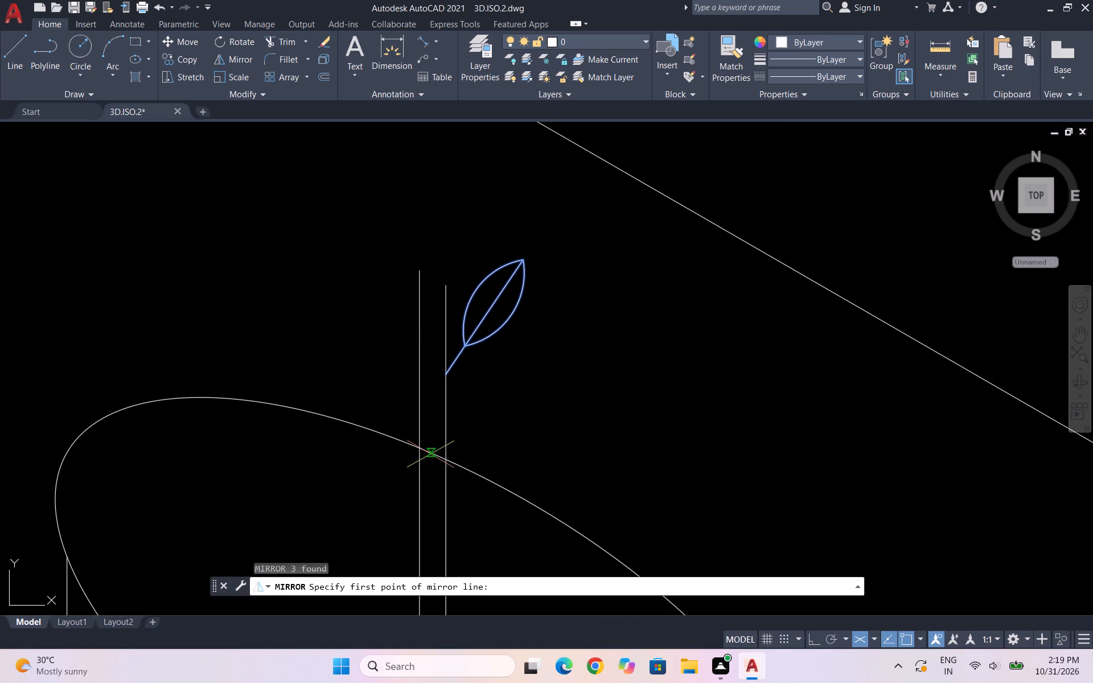
pyautogui.click(430, 454)
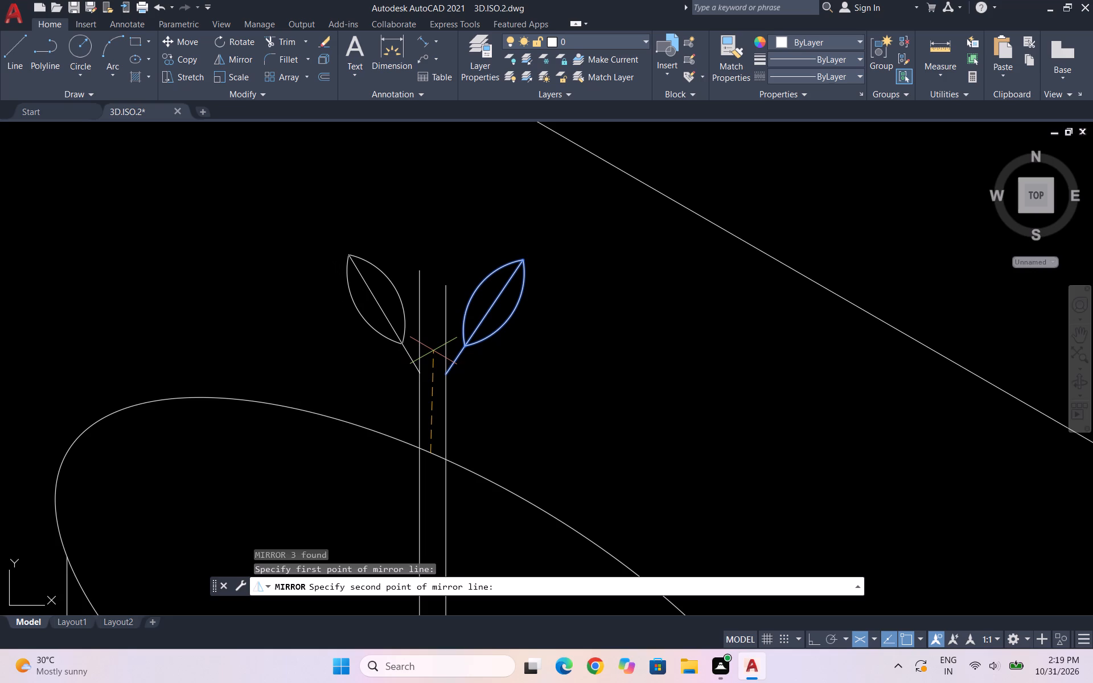
pyautogui.click(433, 351)
pyautogui.press('space')
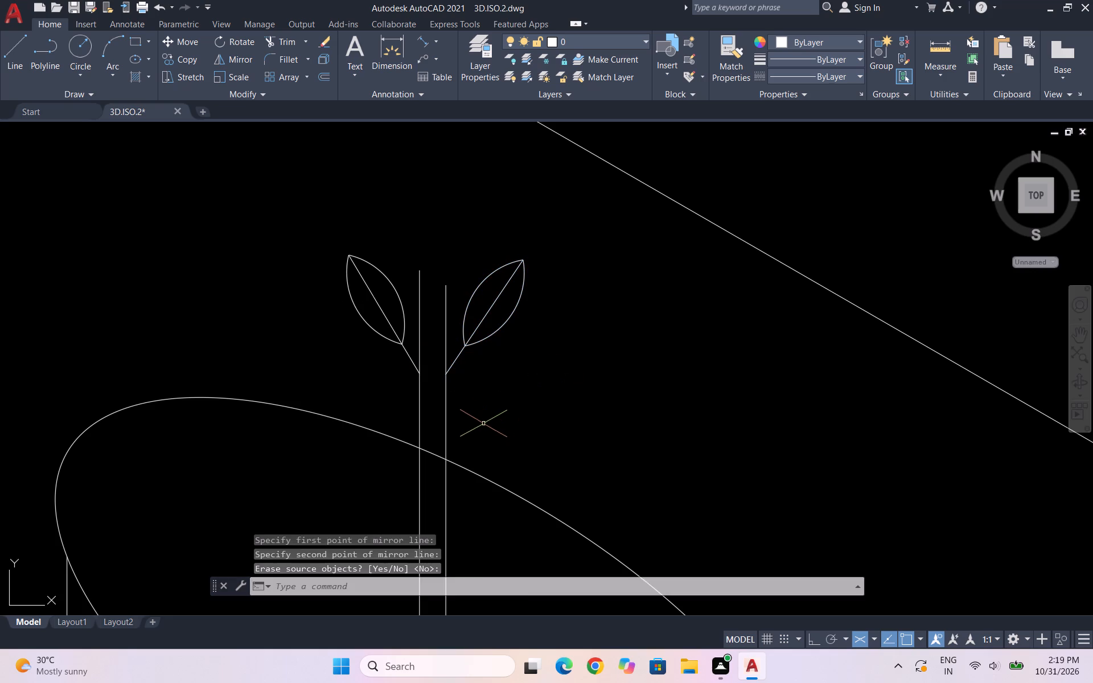
pyautogui.scroll(3, 411, 280)
pyautogui.press('Escape')
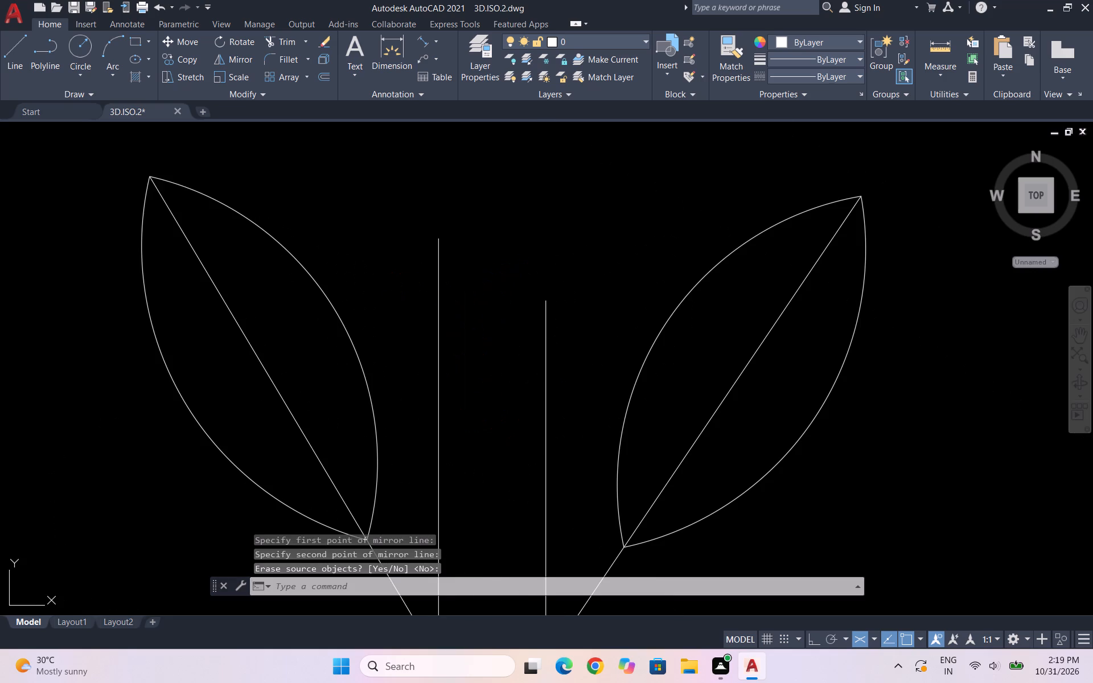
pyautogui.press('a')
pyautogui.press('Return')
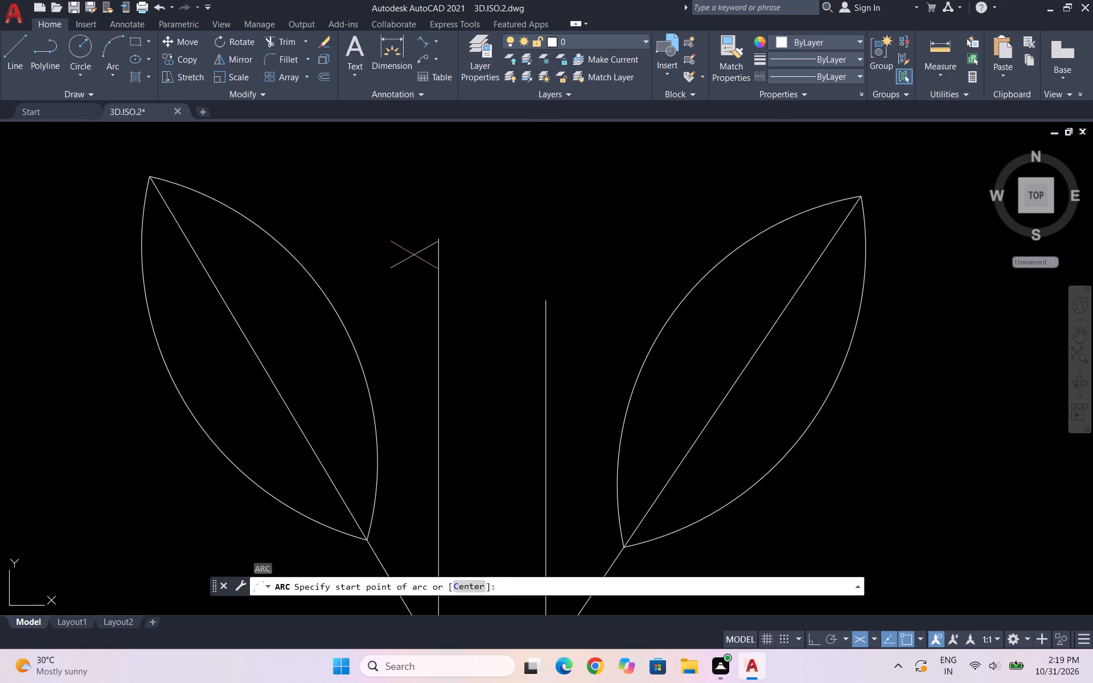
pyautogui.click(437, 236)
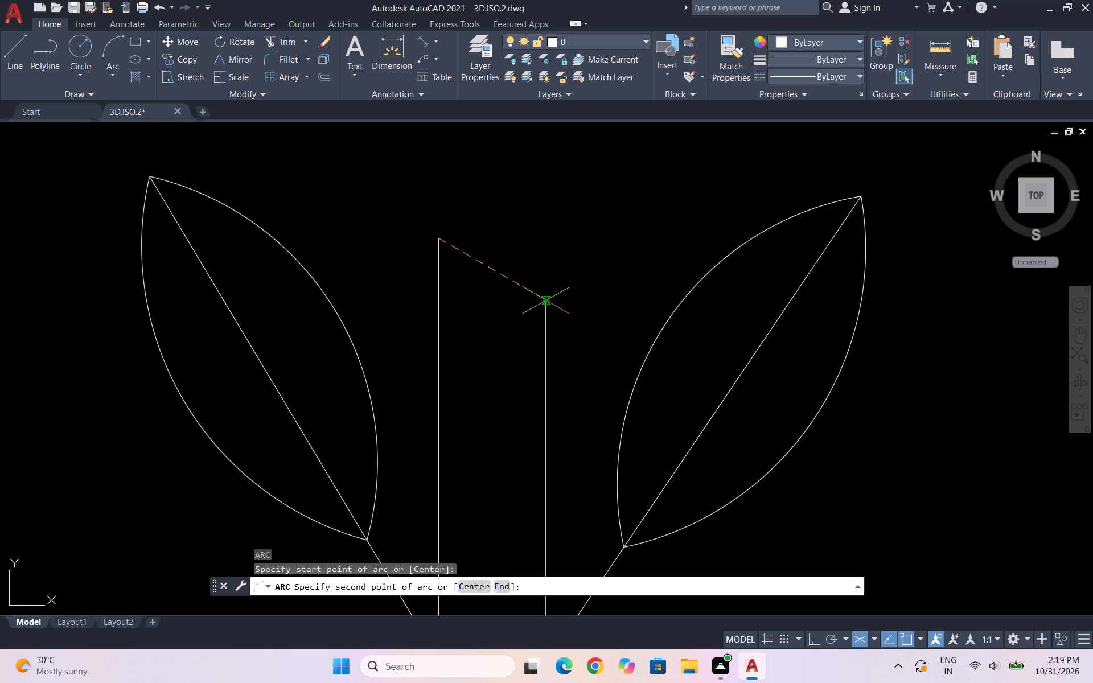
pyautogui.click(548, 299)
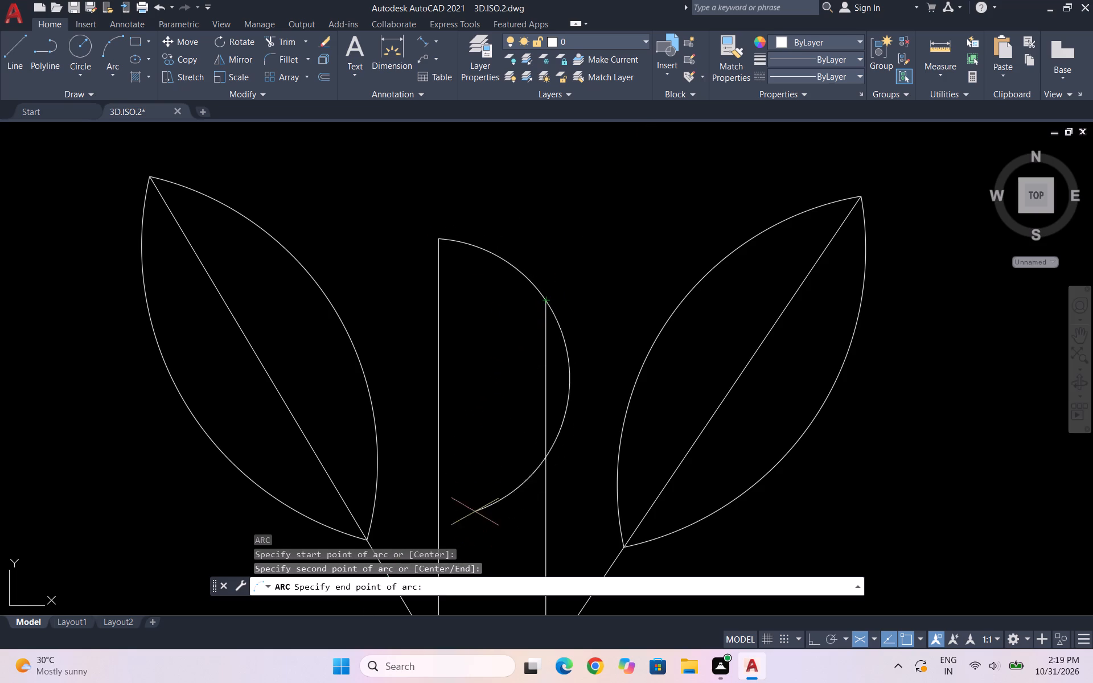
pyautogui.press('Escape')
# Draw a narrow ellipse capping the stem, its long axis running between the top ends of the two vertical lines.
pyautogui.write('EL')
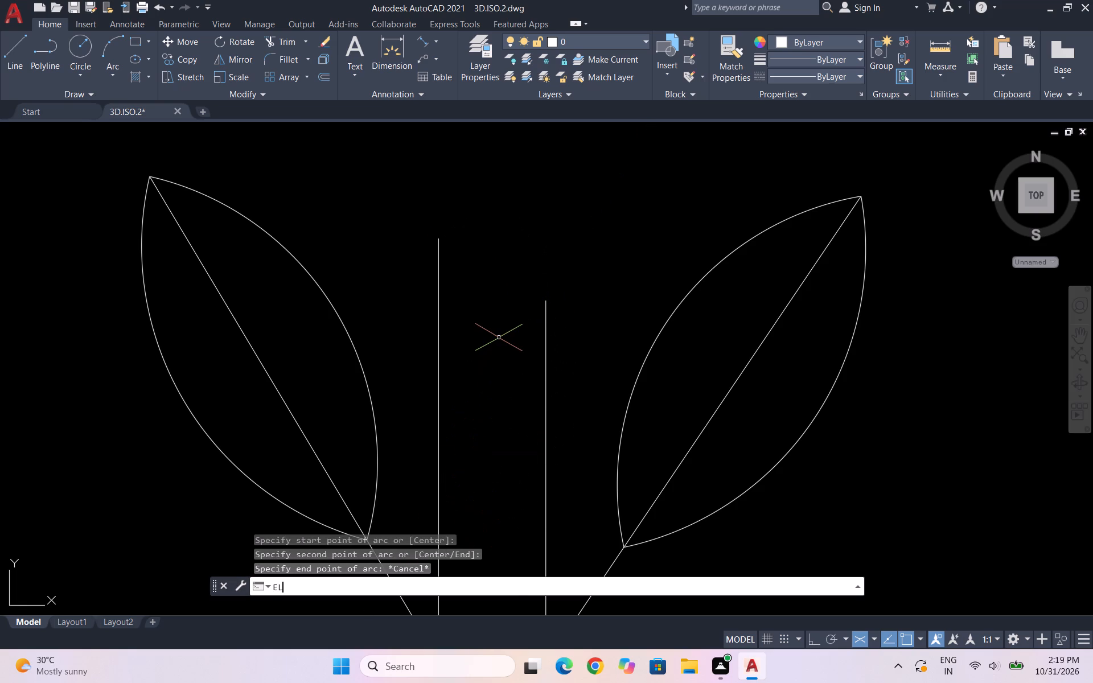
pyautogui.press('Return')
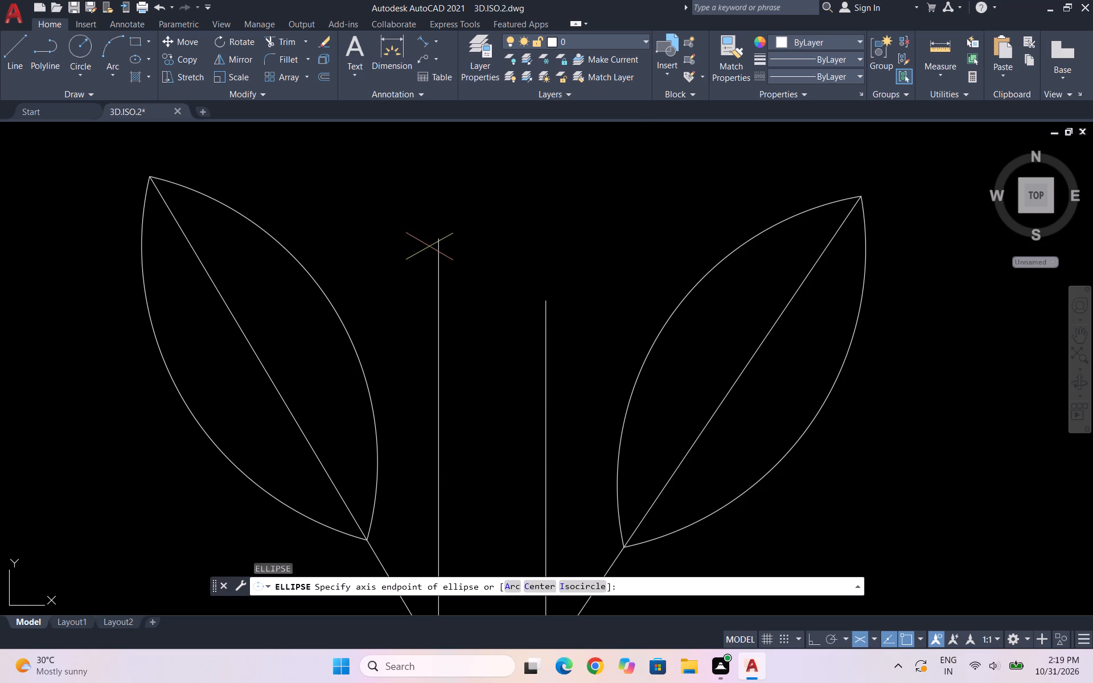
pyautogui.click(438, 241)
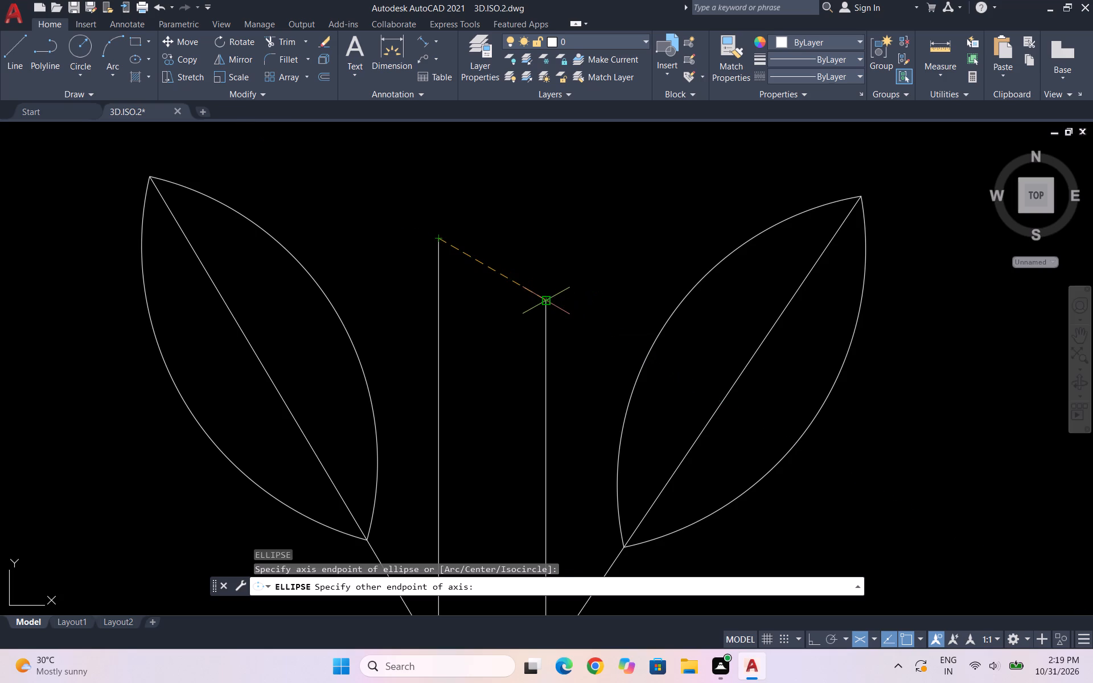
pyautogui.click(545, 300)
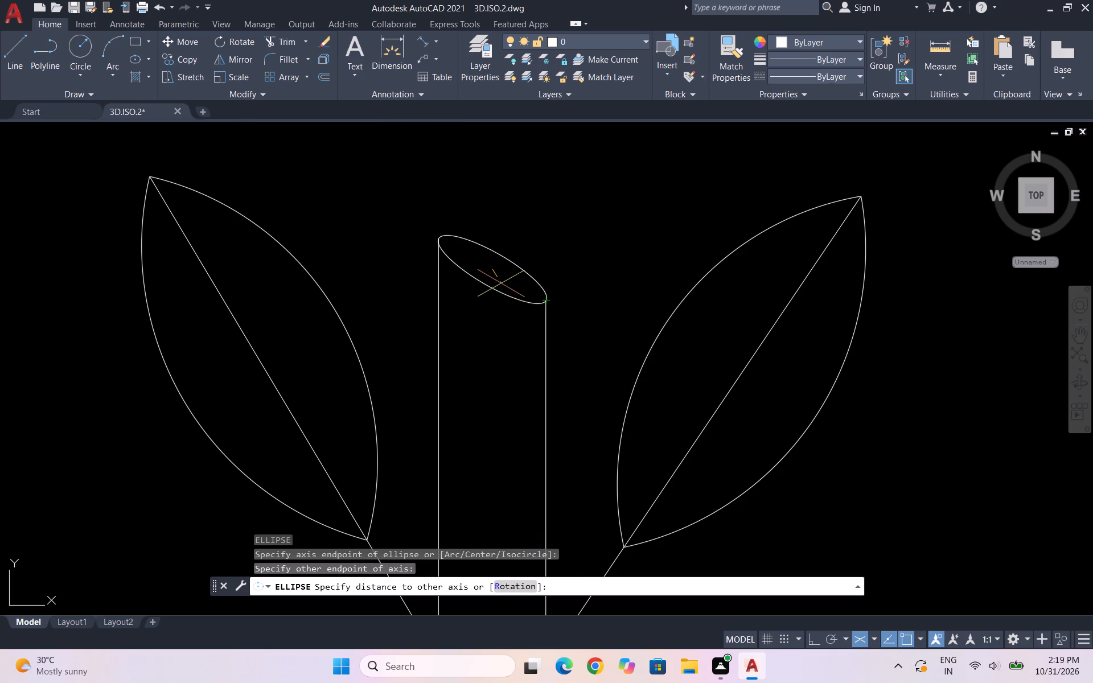
pyautogui.click(501, 283)
pyautogui.scroll(-3, 554, 241)
pyautogui.scroll(4, 489, 261)
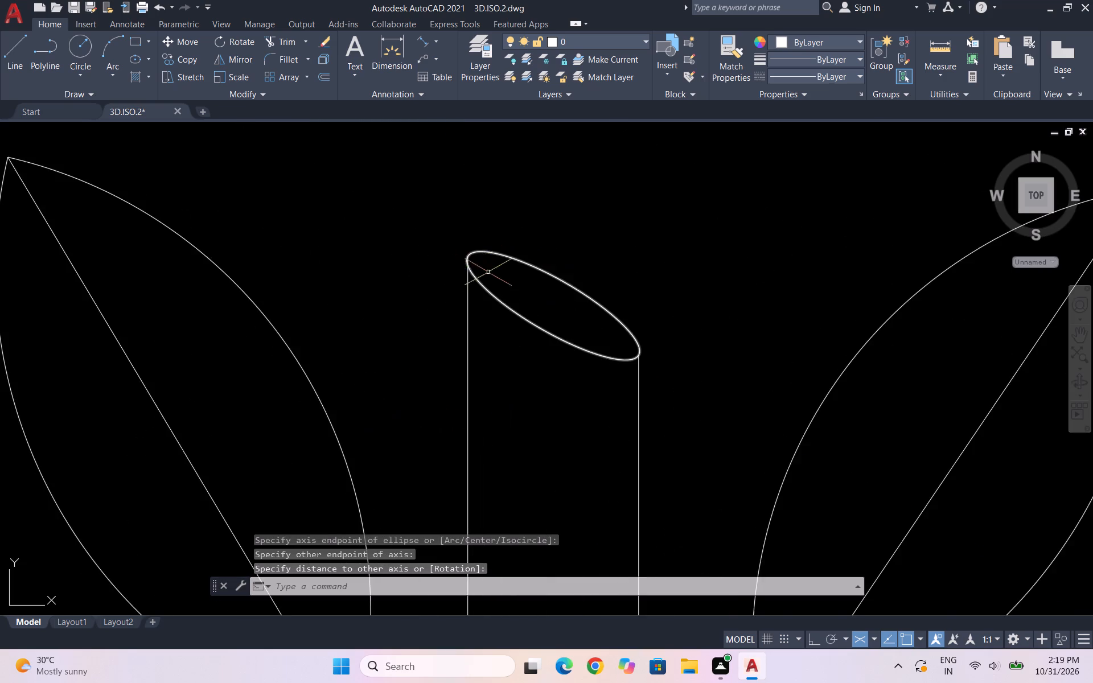
pyautogui.scroll(4, 483, 270)
pyautogui.scroll(5, 358, 193)
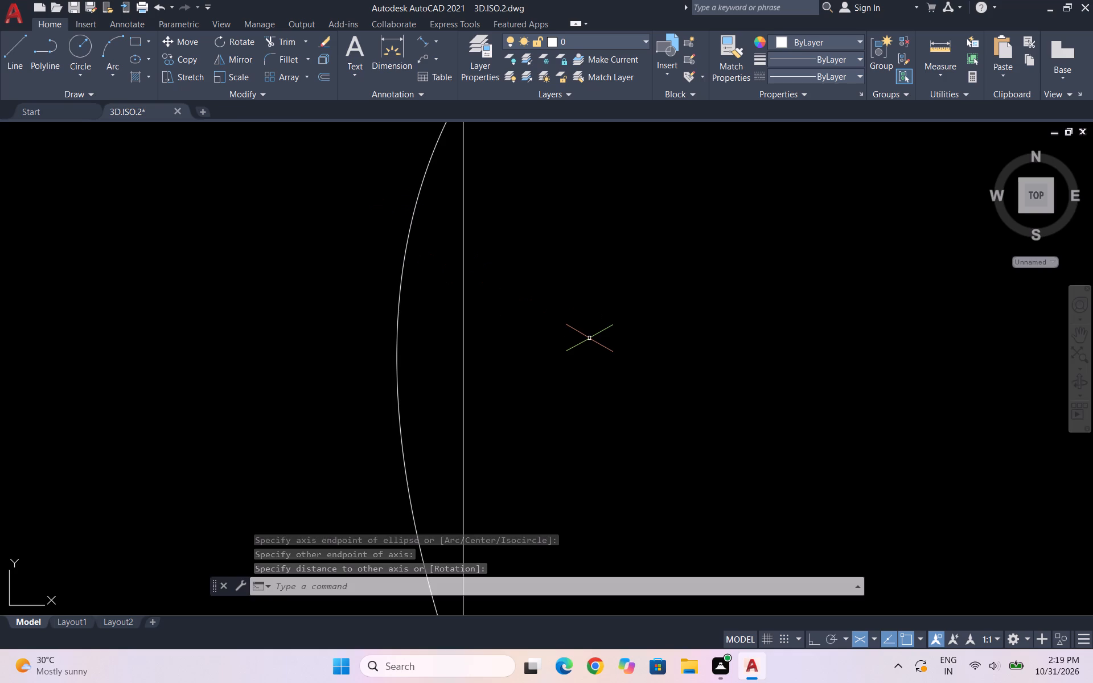
# Trim the left-hand stem line where it runs inside the cap ellipse at the top of the stem.
pyautogui.write('TR')
pyautogui.press('Return')
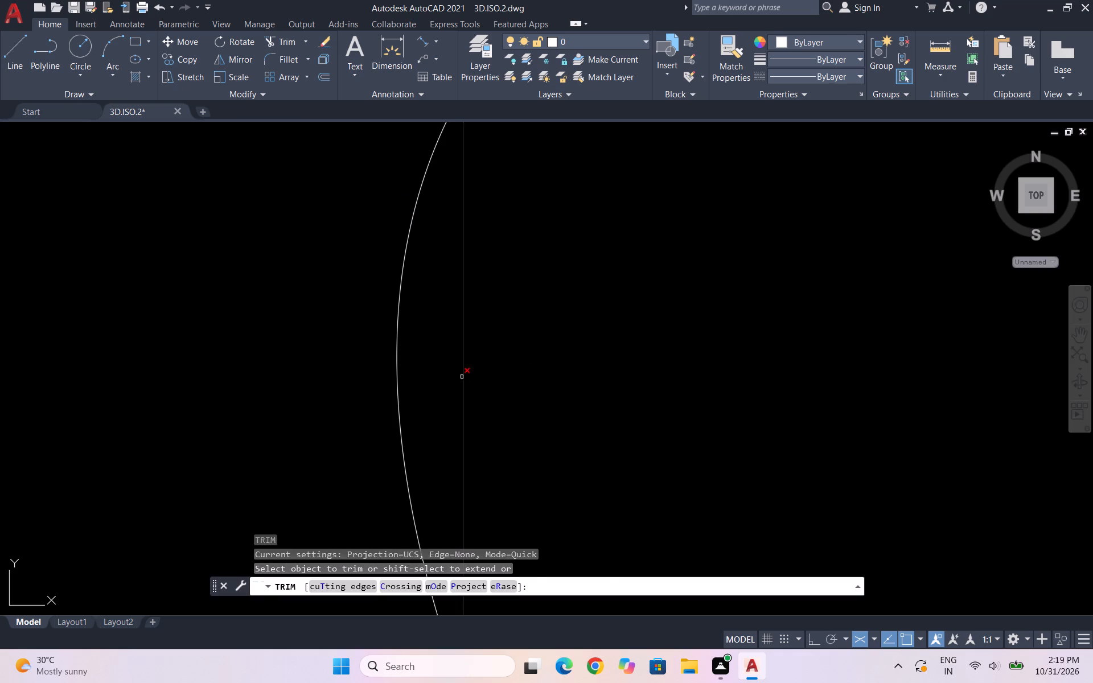
pyautogui.click(462, 377)
pyautogui.scroll(-5, 461, 297)
pyautogui.scroll(-3, 584, 349)
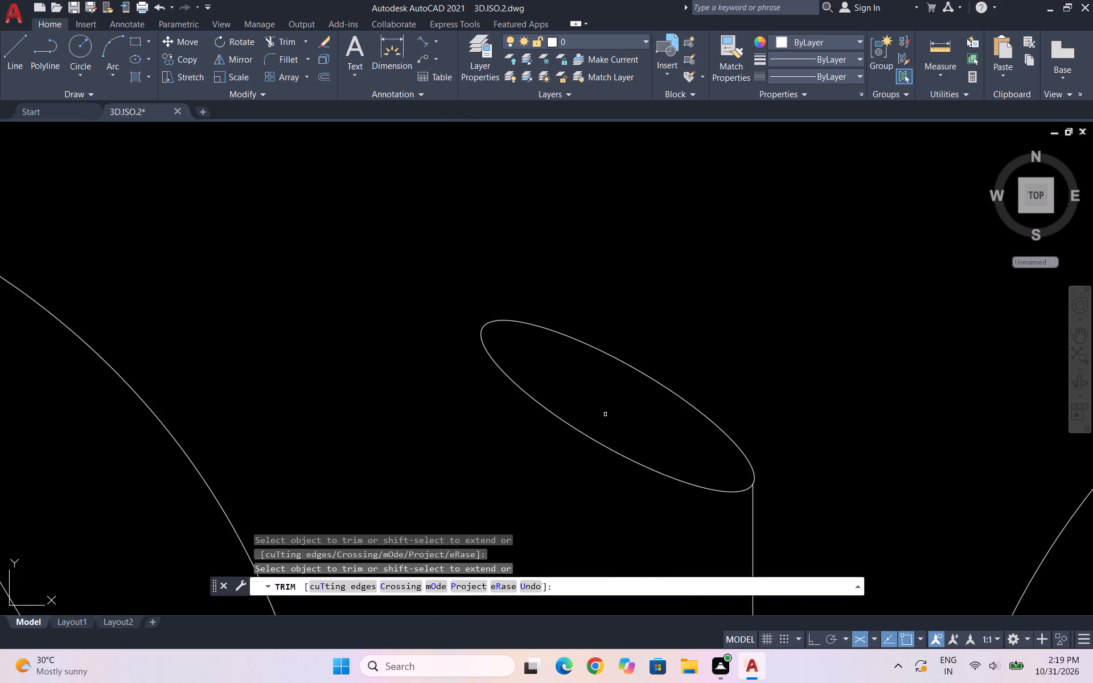
pyautogui.hotkey('ctrl', 'z')
pyautogui.scroll(-4, 332, 227)
pyautogui.scroll(3, 490, 267)
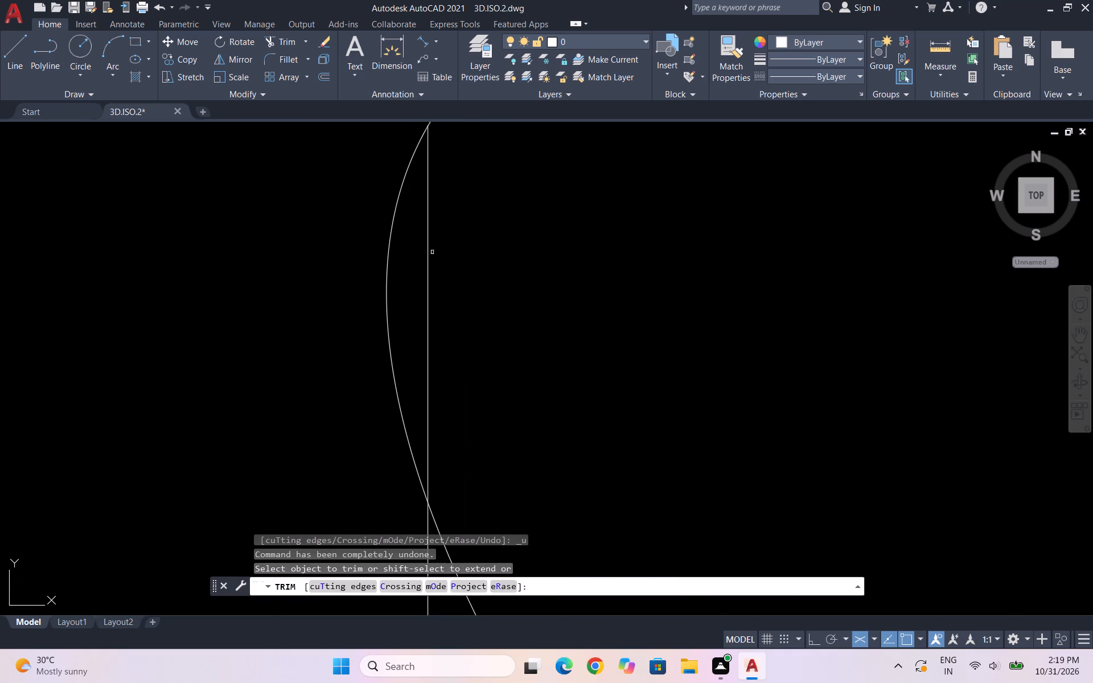
pyautogui.click(425, 242)
pyautogui.click(480, 260)
pyautogui.scroll(-5, 360, 221)
pyautogui.scroll(-3, 612, 353)
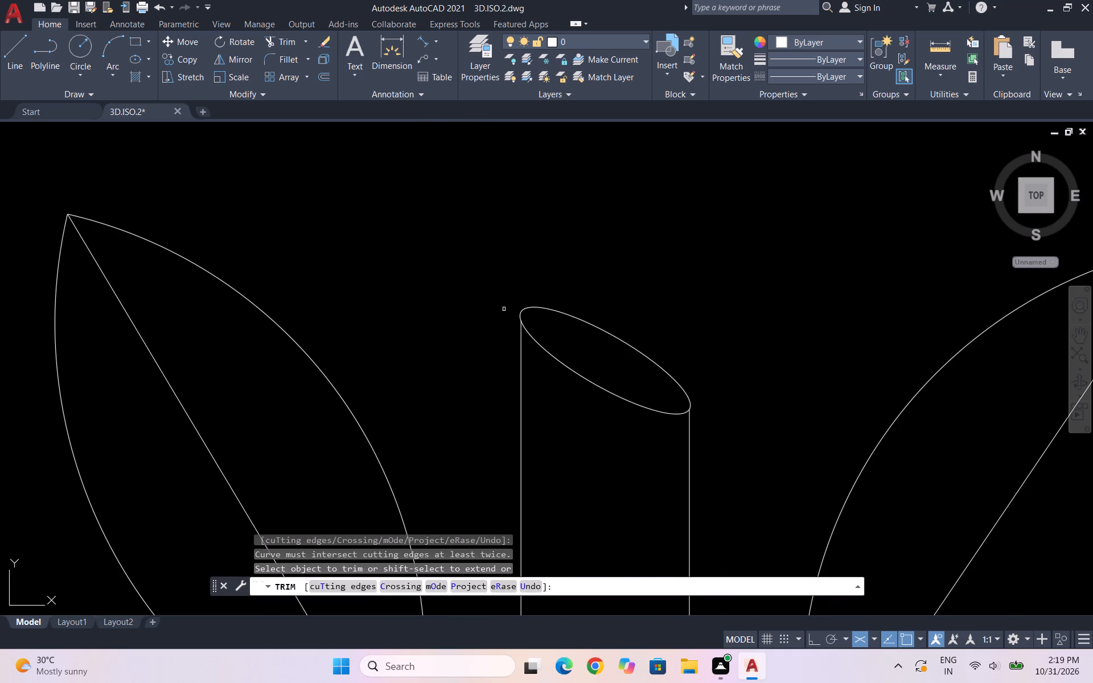
pyautogui.scroll(6, 708, 399)
pyautogui.scroll(-3, 585, 287)
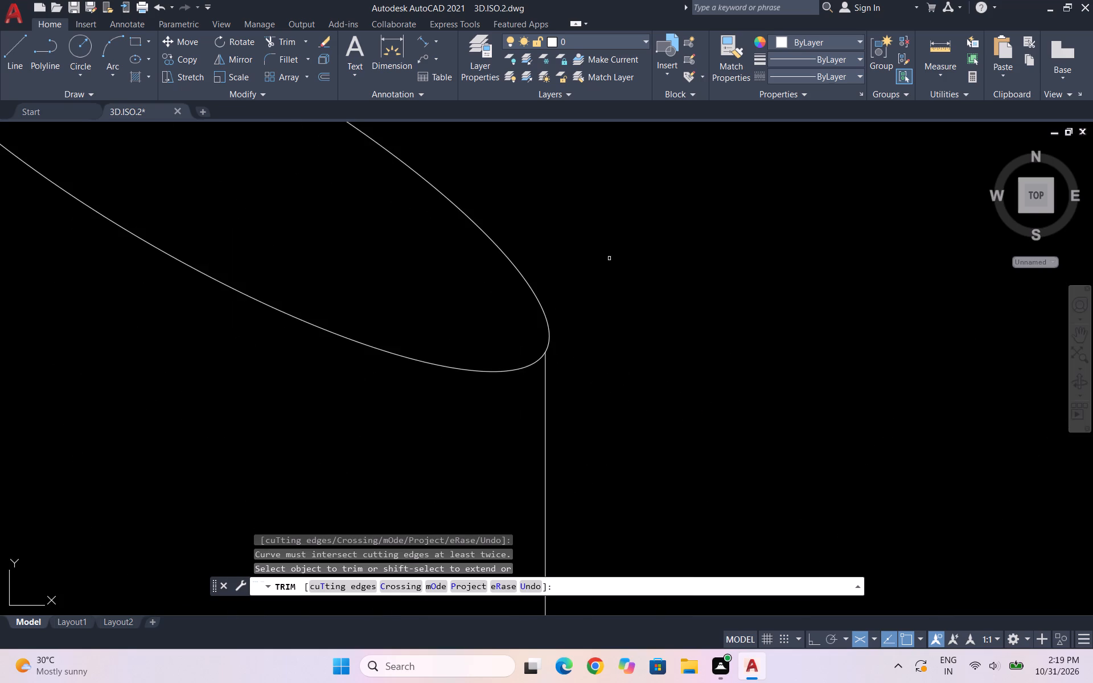
pyautogui.scroll(-8, 609, 258)
pyautogui.scroll(-2, 408, 327)
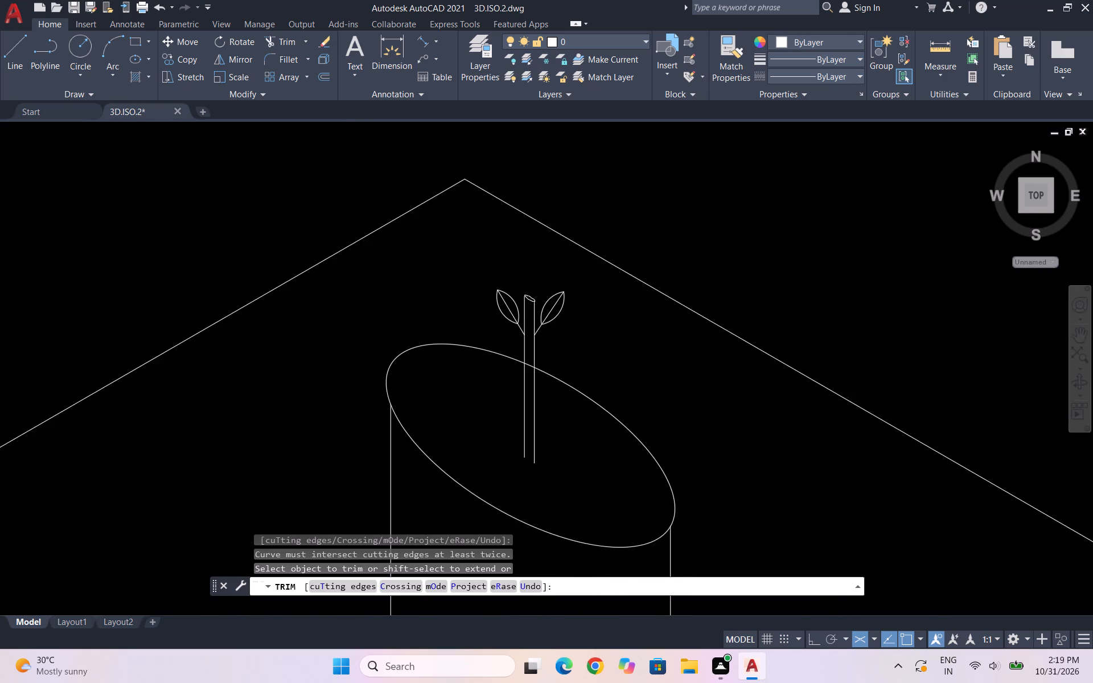
pyautogui.press('Escape')
pyautogui.press('Escape')
# Draw a narrow ellipse at the stem's base, its long axis running between the bottom ends of the two vertical lines.
pyautogui.write('EL')
pyautogui.press('Return')
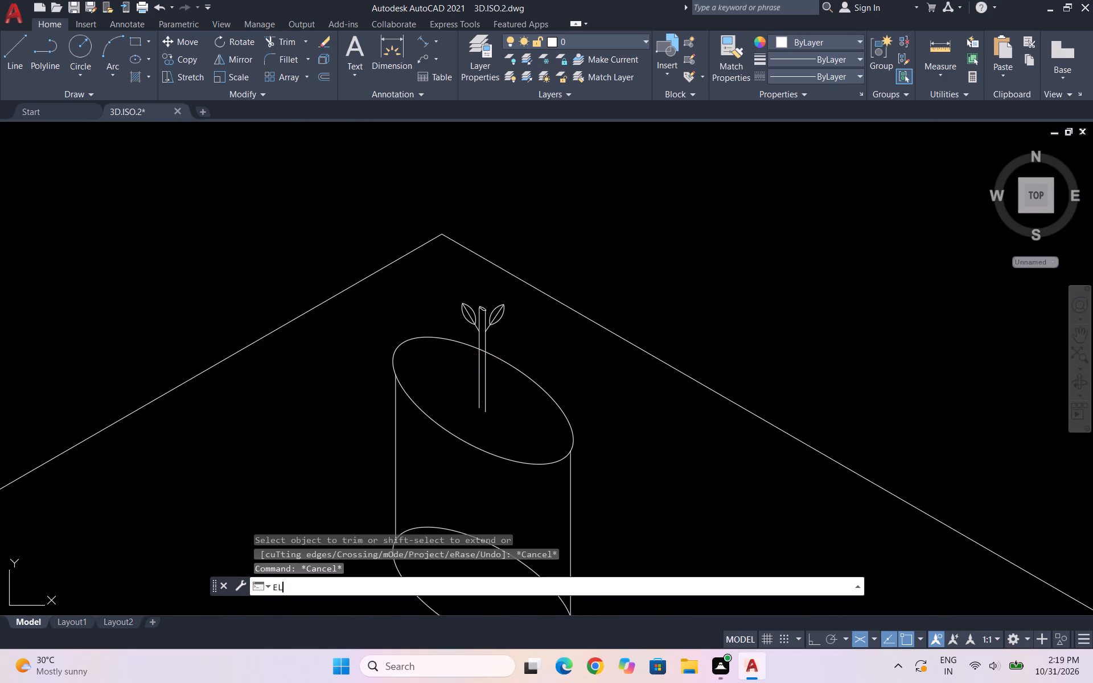
pyautogui.scroll(1, 494, 413)
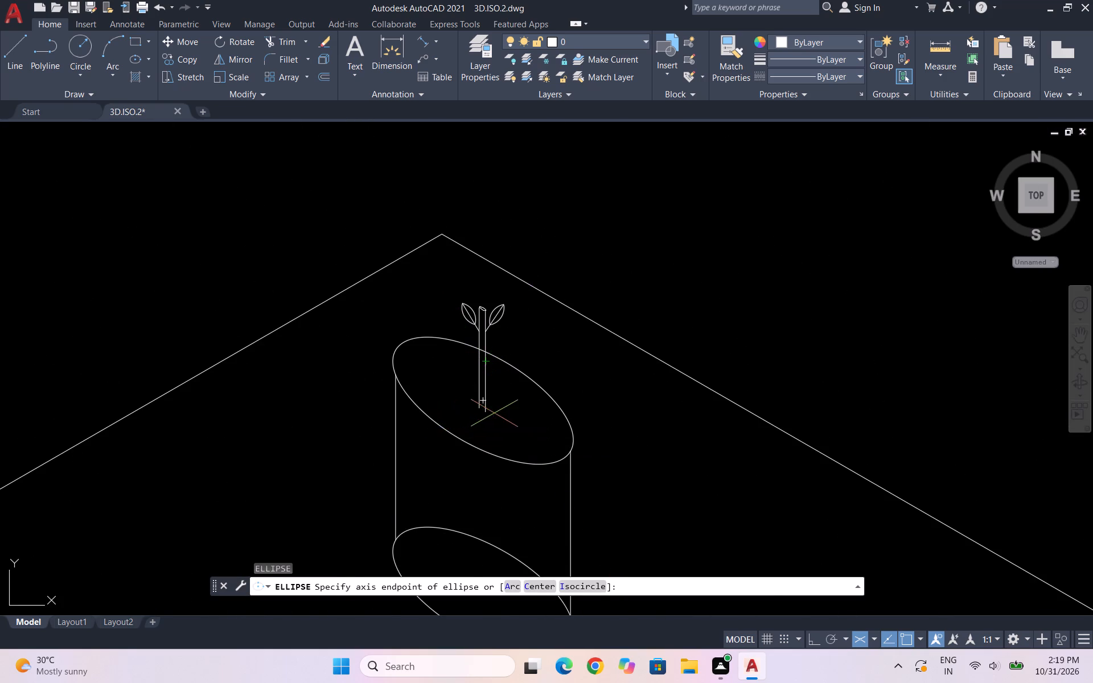
pyautogui.scroll(3, 494, 413)
pyautogui.scroll(1, 403, 381)
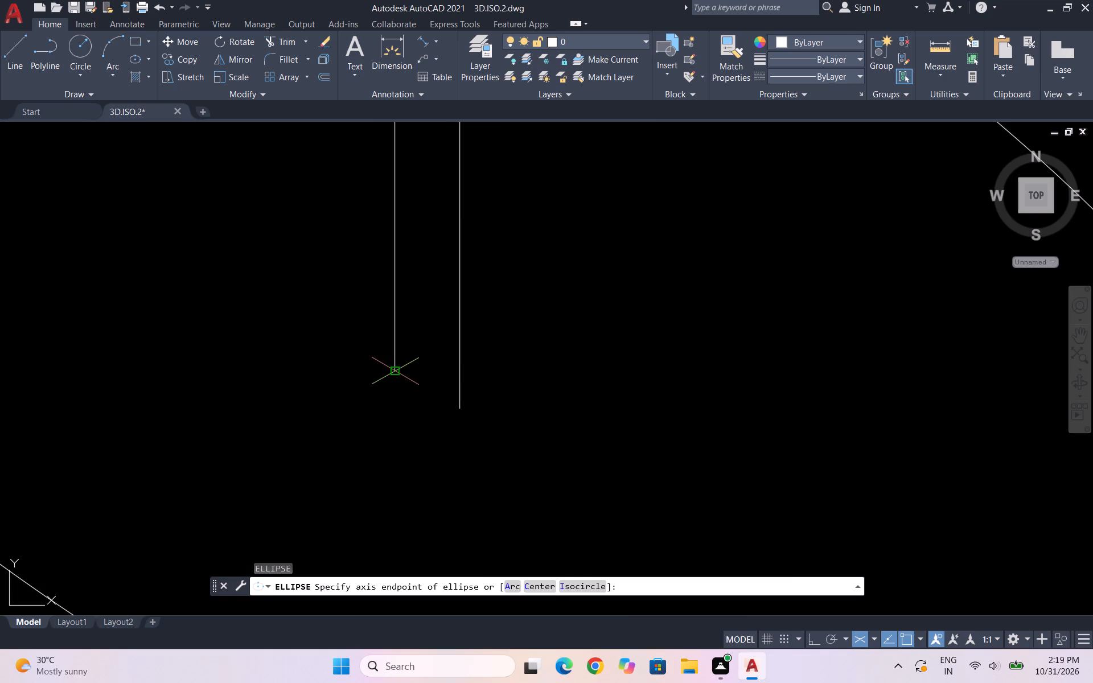
pyautogui.click(396, 369)
pyautogui.click(467, 409)
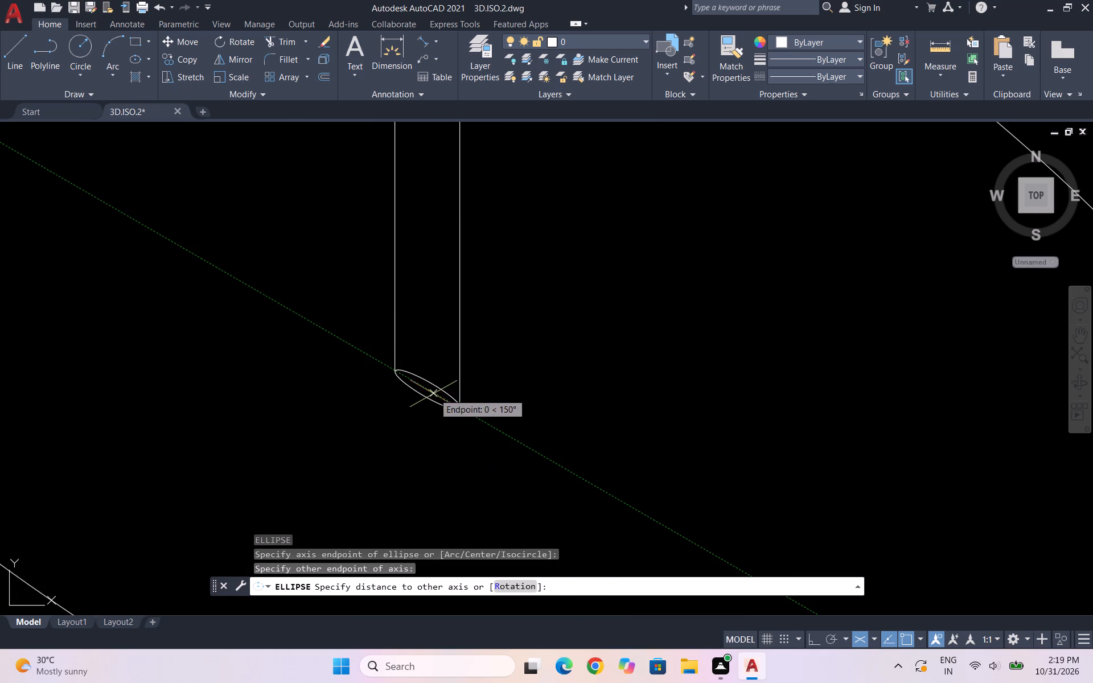
pyautogui.click(435, 399)
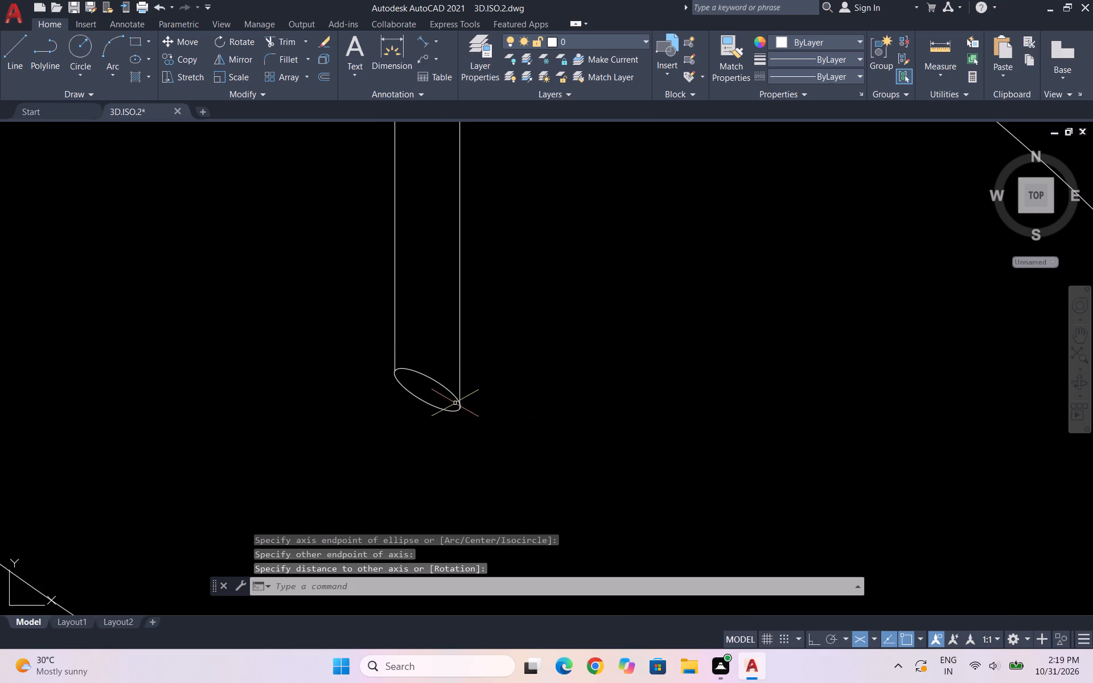
pyautogui.scroll(9, 455, 403)
pyautogui.press('Escape')
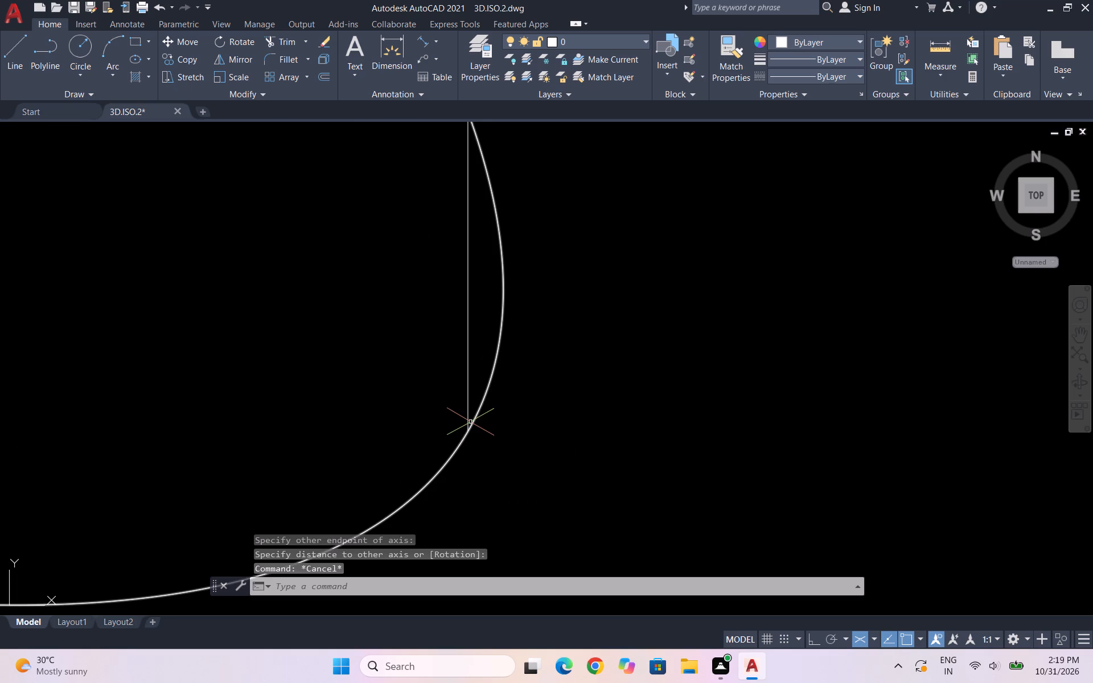
# Trim the right-hand stem line's overlap inside the base ellipse.
pyautogui.write('TR')
pyautogui.press('Return')
pyautogui.moveTo(466, 376); pyautogui.dragTo(385, 372)
pyautogui.scroll(-3, 233, 367)
pyautogui.scroll(-2, 445, 463)
pyautogui.scroll(-3, 592, 471)
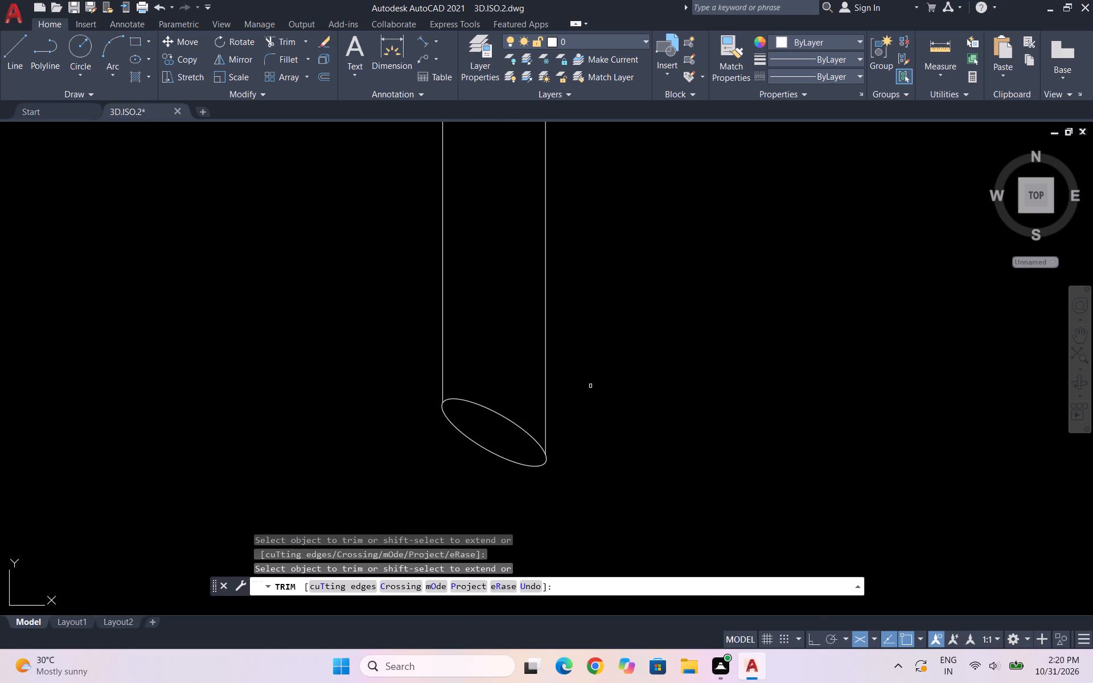
pyautogui.scroll(-5, 602, 378)
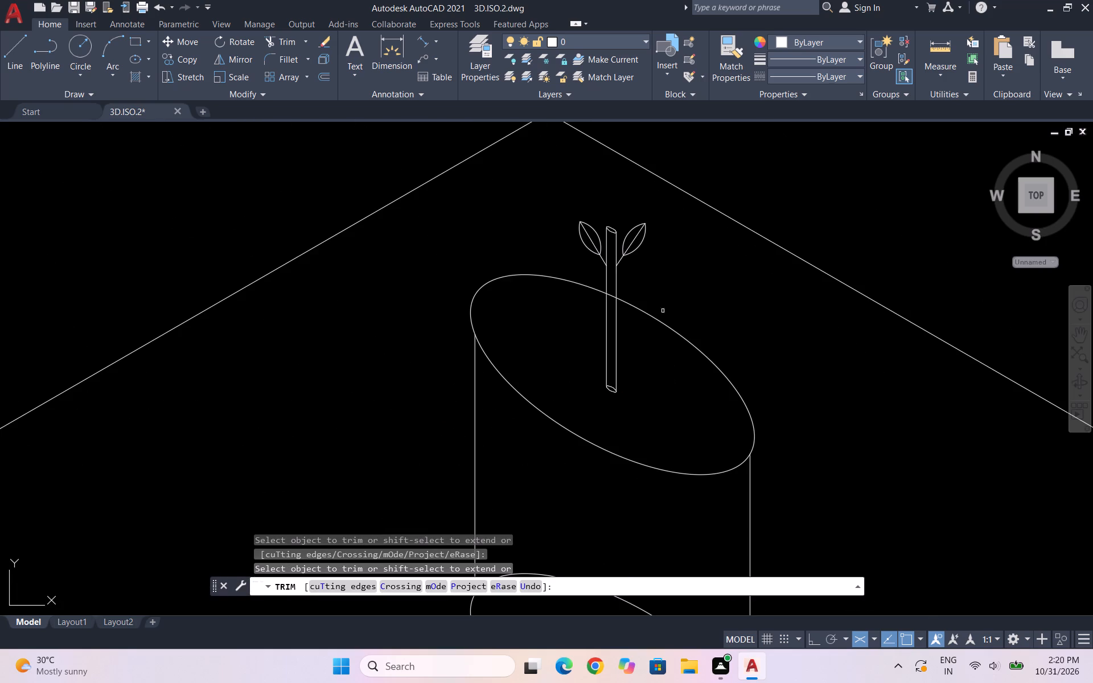
pyautogui.press('Escape')
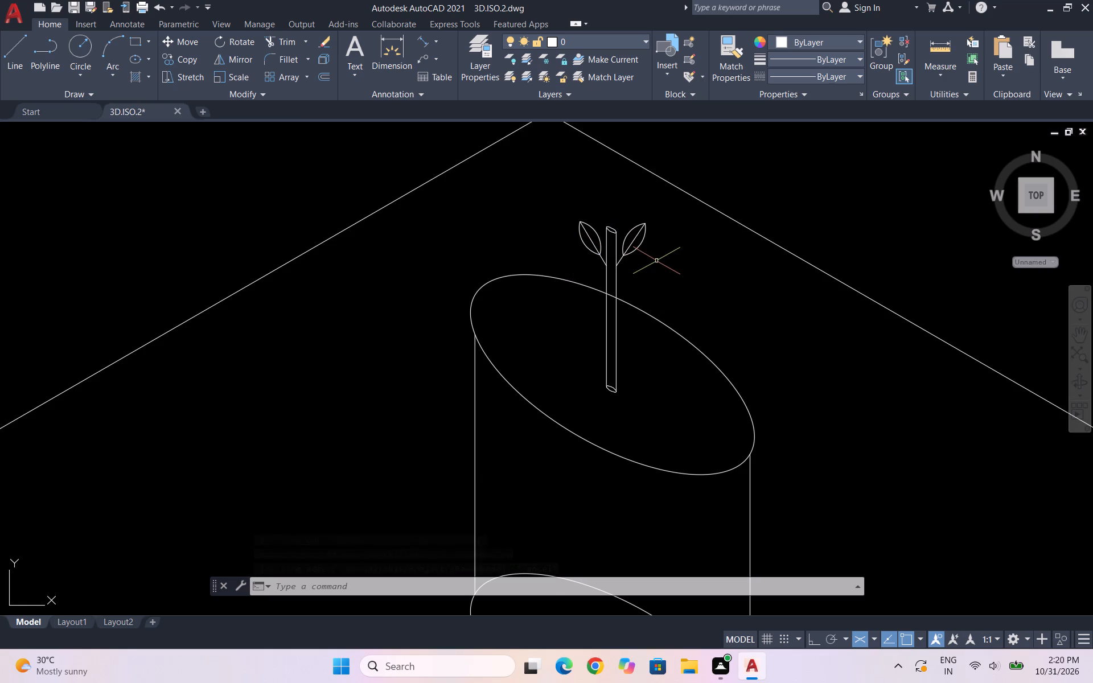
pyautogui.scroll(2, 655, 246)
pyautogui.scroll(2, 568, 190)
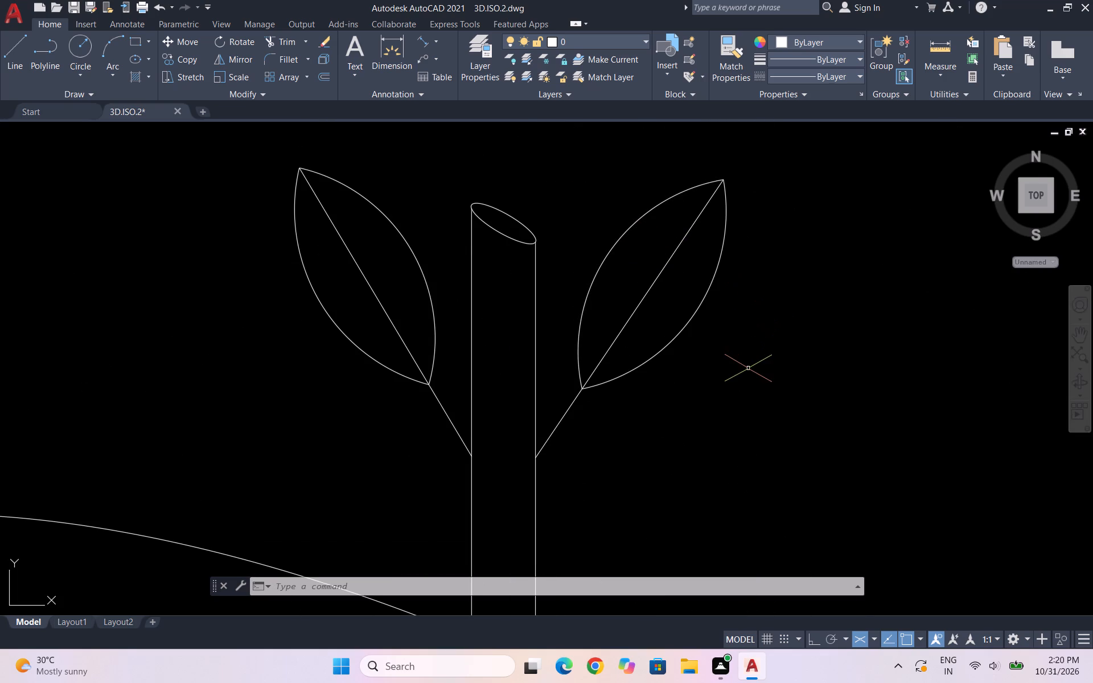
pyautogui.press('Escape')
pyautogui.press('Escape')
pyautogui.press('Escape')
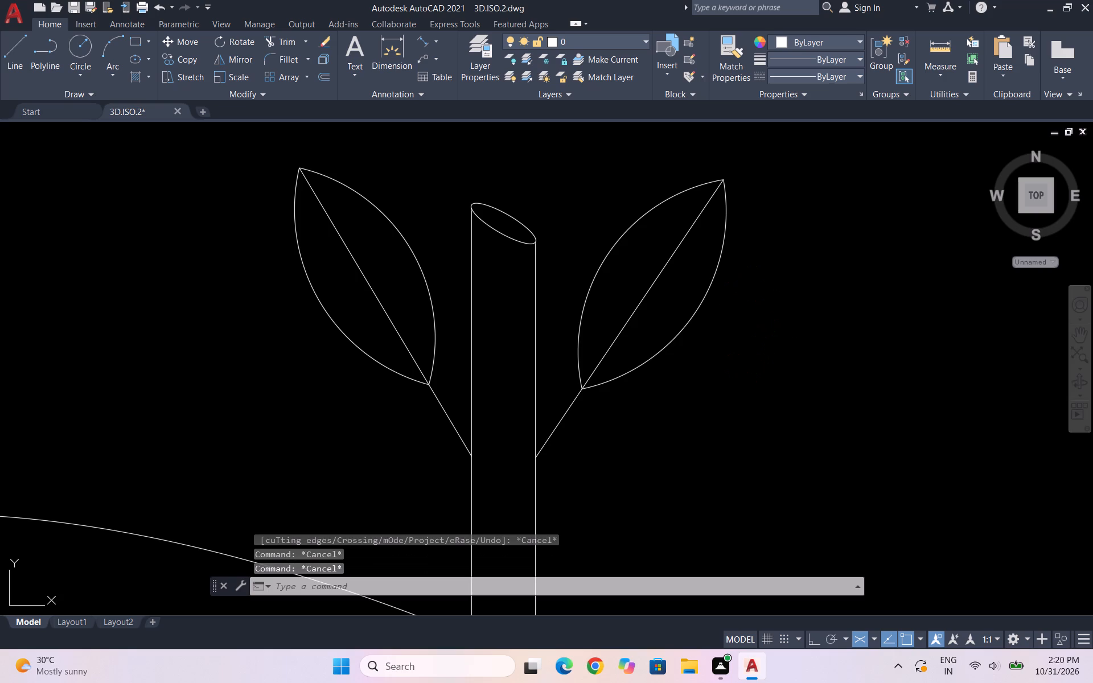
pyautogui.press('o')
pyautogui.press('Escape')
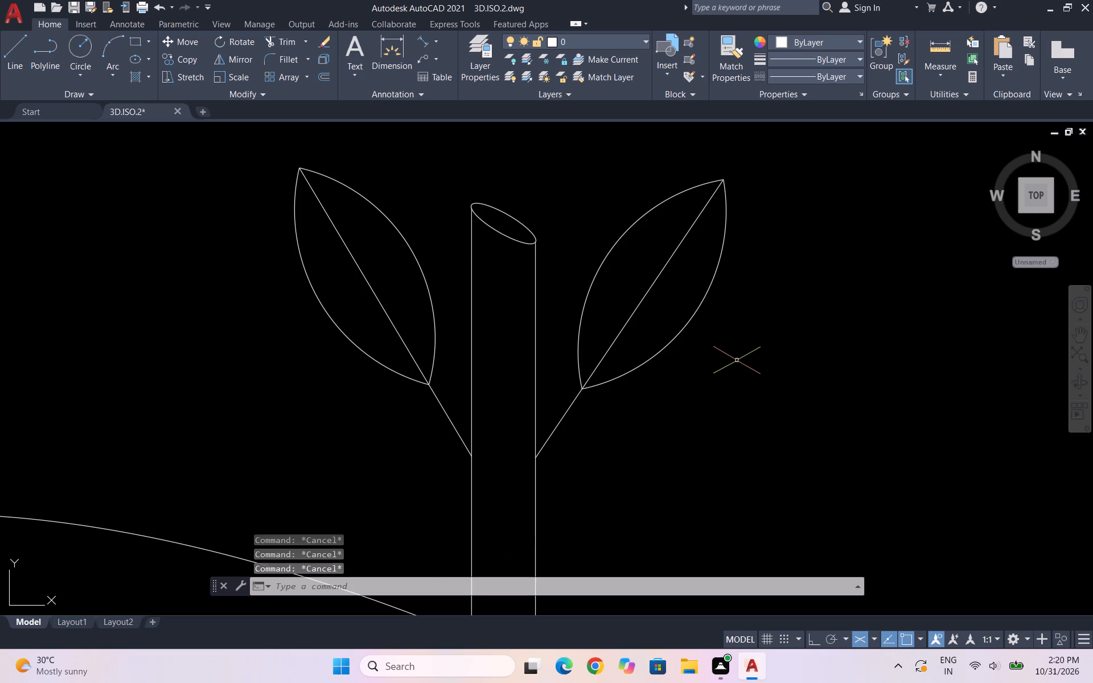
# Copy the right-hand leaf's stem-side arc from the leaf's base point, placing the copy at that same point.
pyautogui.scroll(1, 649, 214)
pyautogui.moveTo(653, 221); pyautogui.dragTo(606, 207)
pyautogui.click(587, 205)
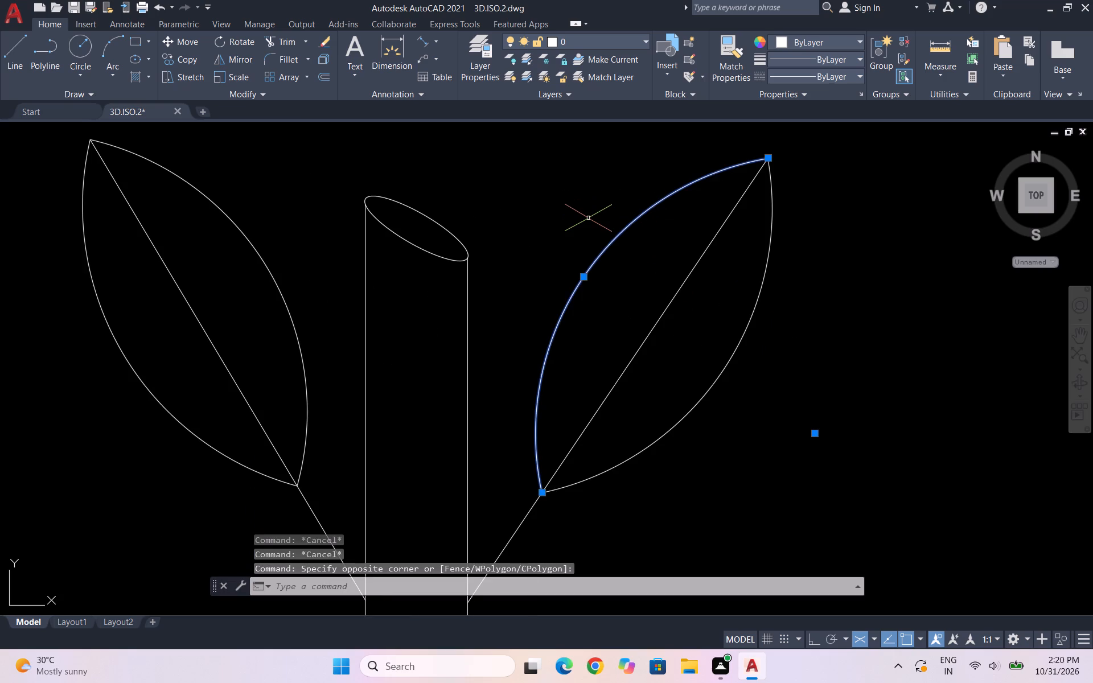
pyautogui.write('CO')
pyautogui.press('Return')
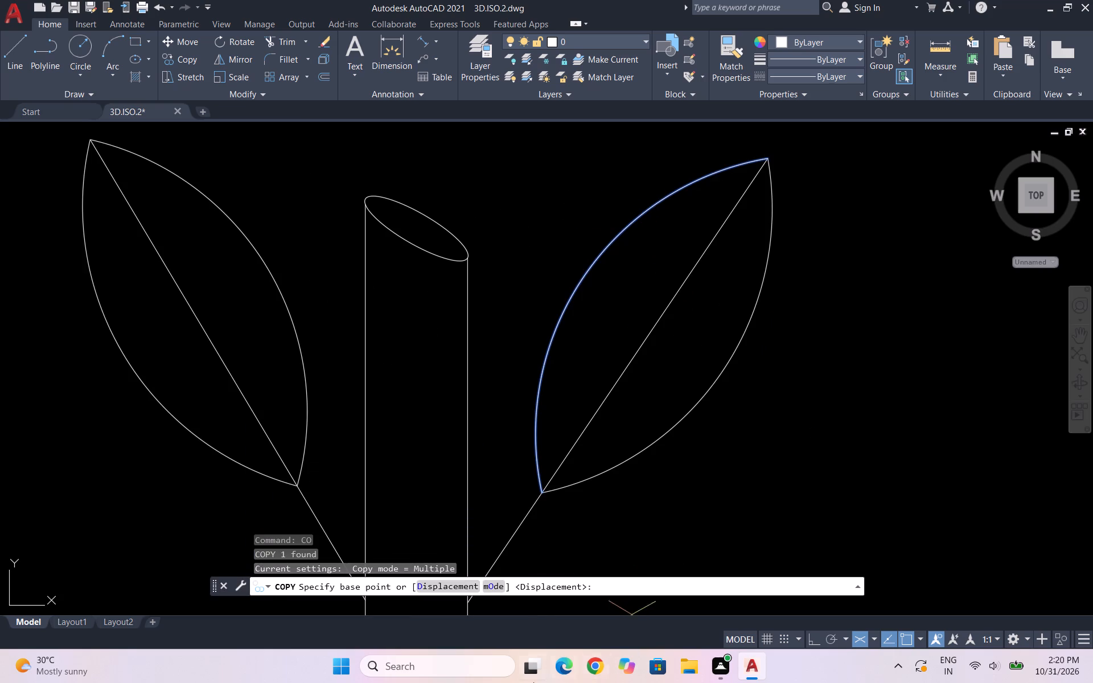
pyautogui.click(544, 495)
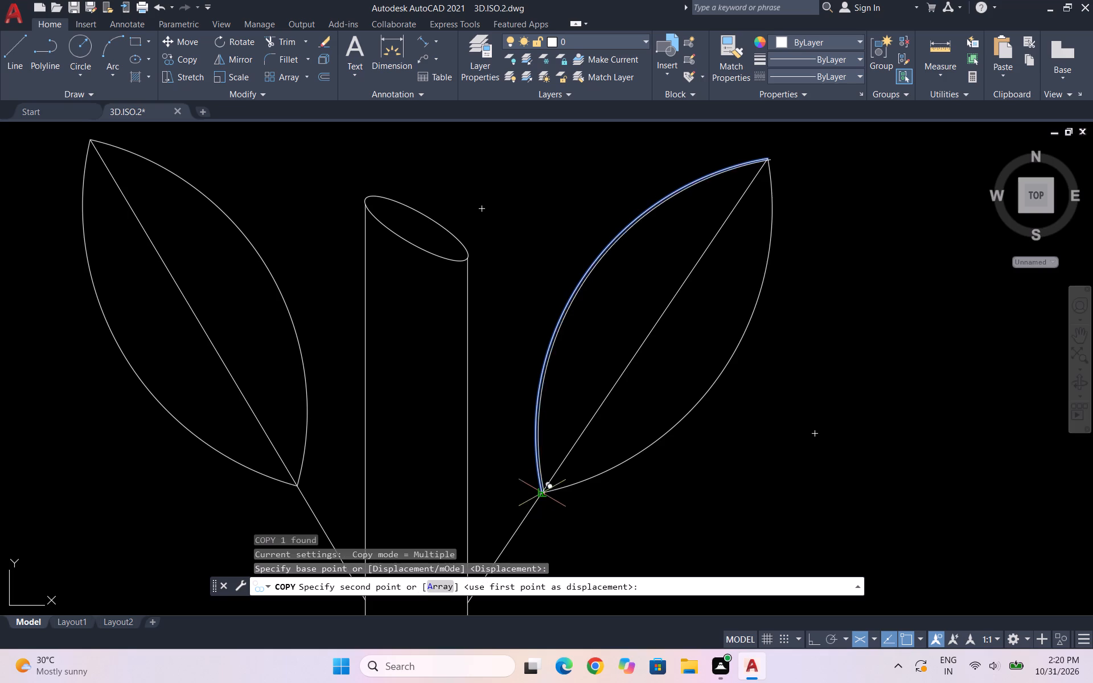
pyautogui.click(549, 499)
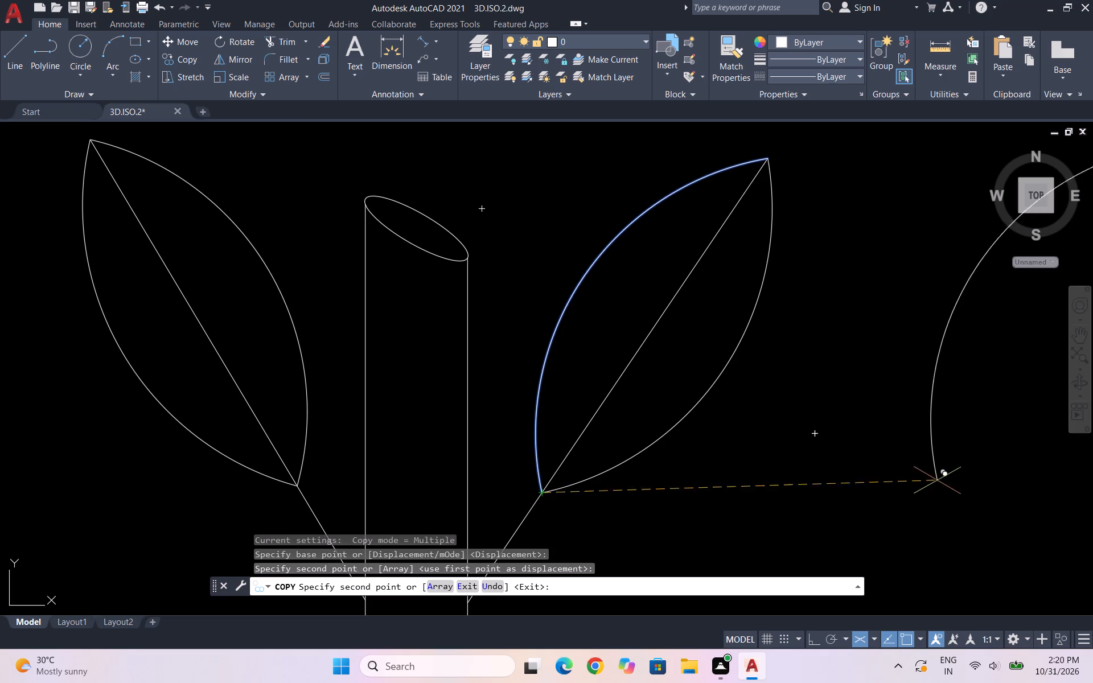
pyautogui.scroll(2, 556, 546)
pyautogui.scroll(-2, 556, 546)
pyautogui.press('Escape')
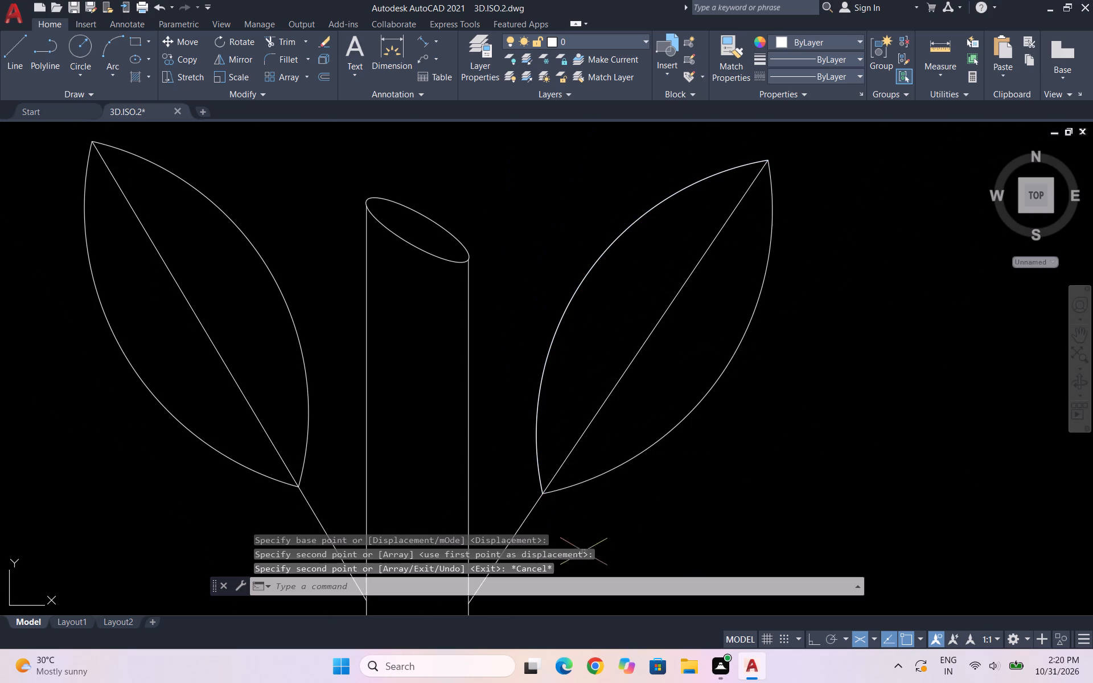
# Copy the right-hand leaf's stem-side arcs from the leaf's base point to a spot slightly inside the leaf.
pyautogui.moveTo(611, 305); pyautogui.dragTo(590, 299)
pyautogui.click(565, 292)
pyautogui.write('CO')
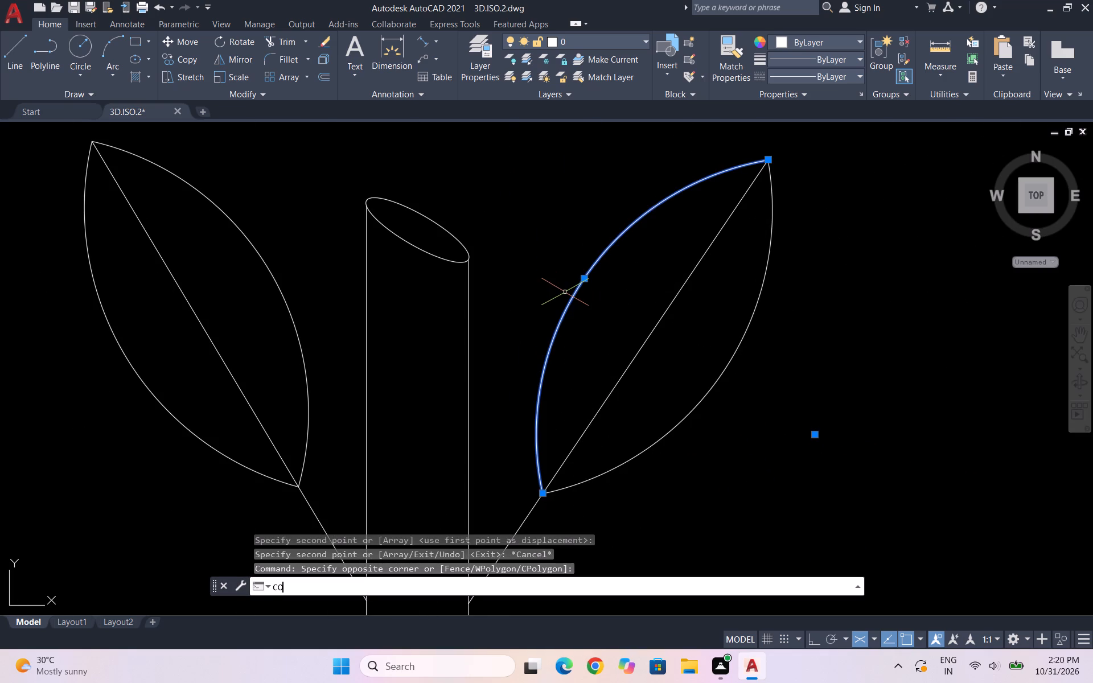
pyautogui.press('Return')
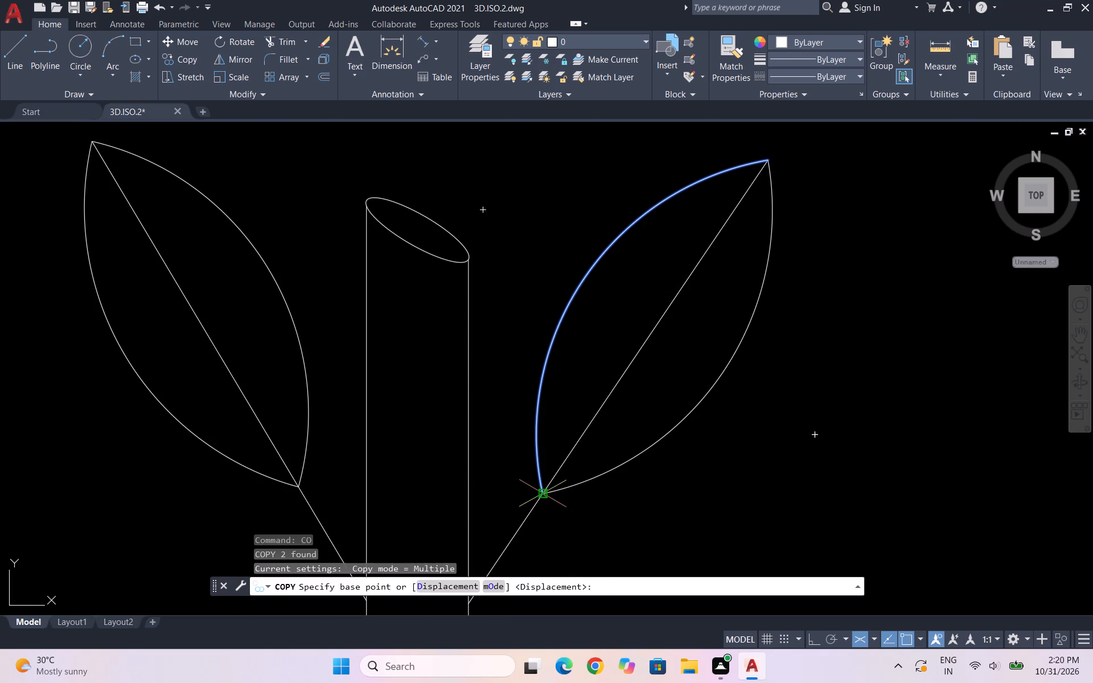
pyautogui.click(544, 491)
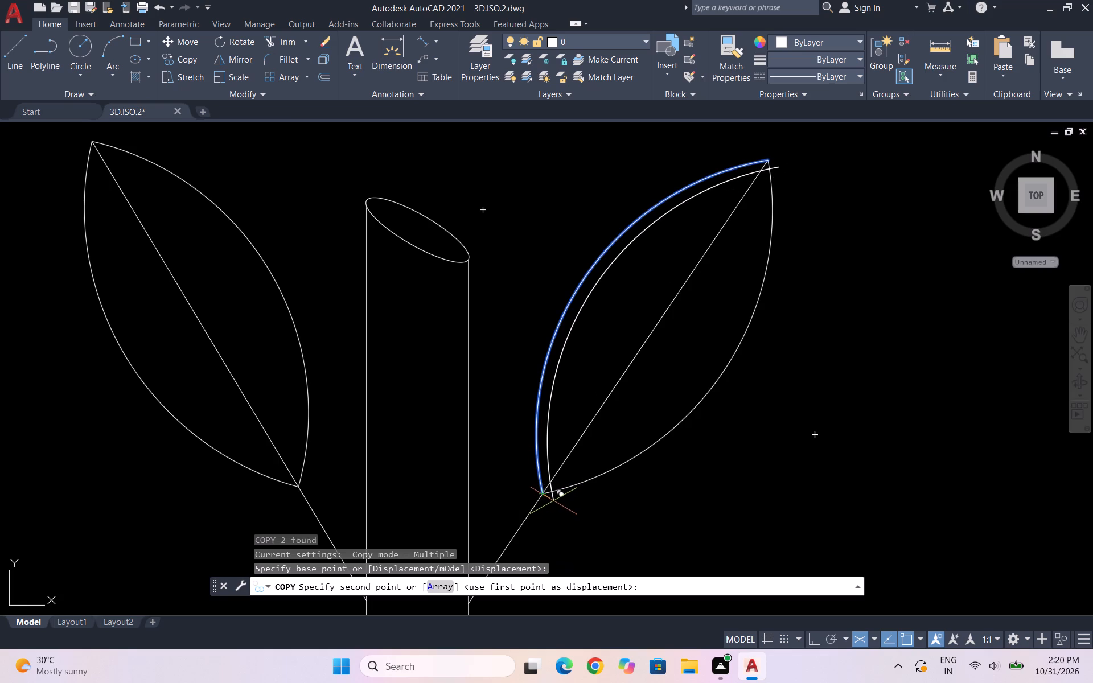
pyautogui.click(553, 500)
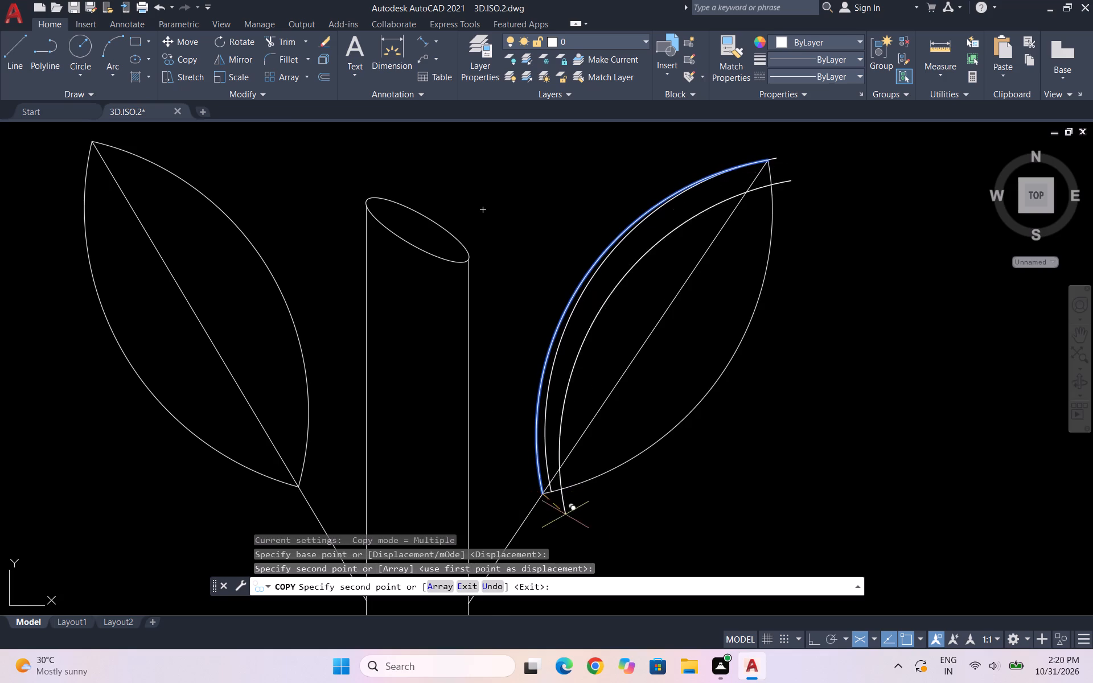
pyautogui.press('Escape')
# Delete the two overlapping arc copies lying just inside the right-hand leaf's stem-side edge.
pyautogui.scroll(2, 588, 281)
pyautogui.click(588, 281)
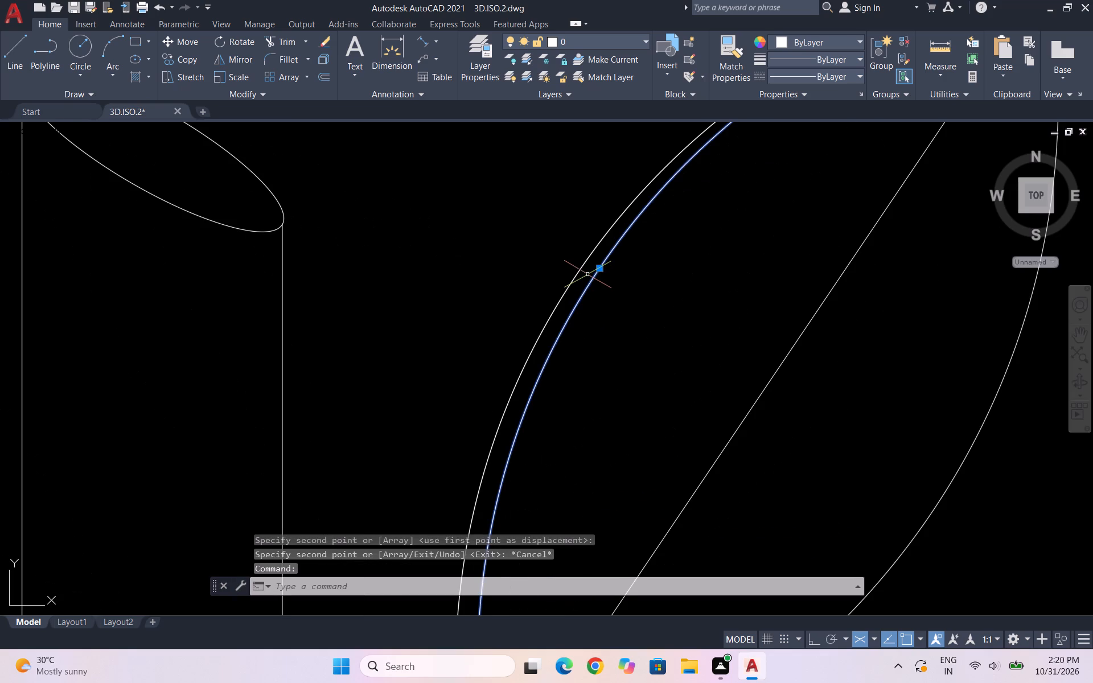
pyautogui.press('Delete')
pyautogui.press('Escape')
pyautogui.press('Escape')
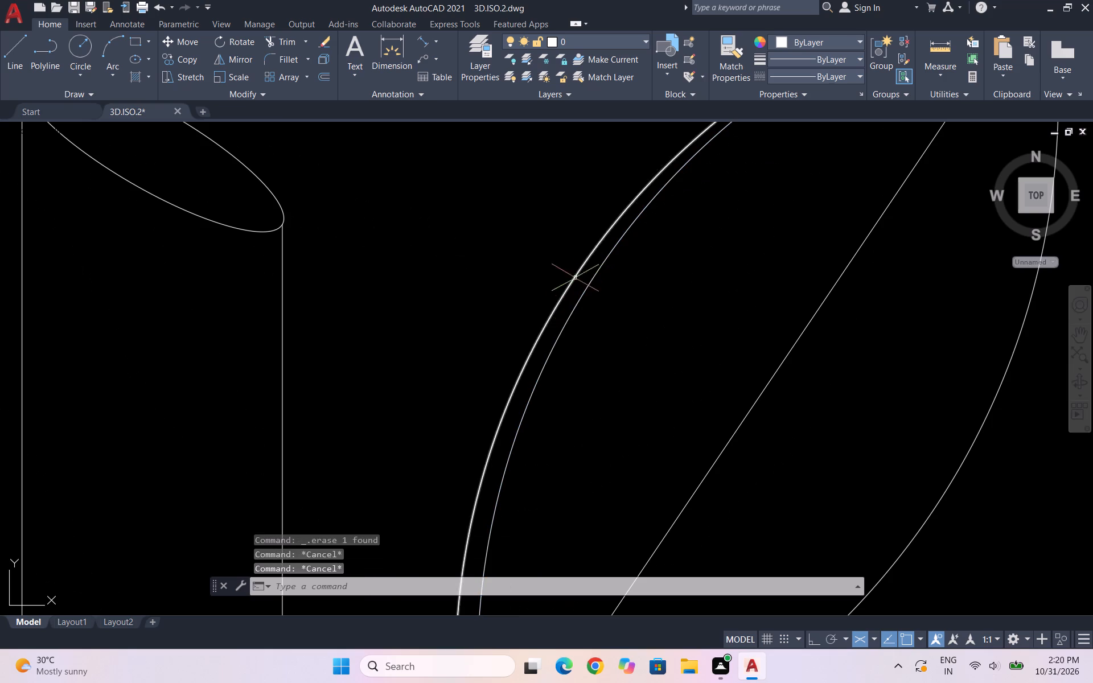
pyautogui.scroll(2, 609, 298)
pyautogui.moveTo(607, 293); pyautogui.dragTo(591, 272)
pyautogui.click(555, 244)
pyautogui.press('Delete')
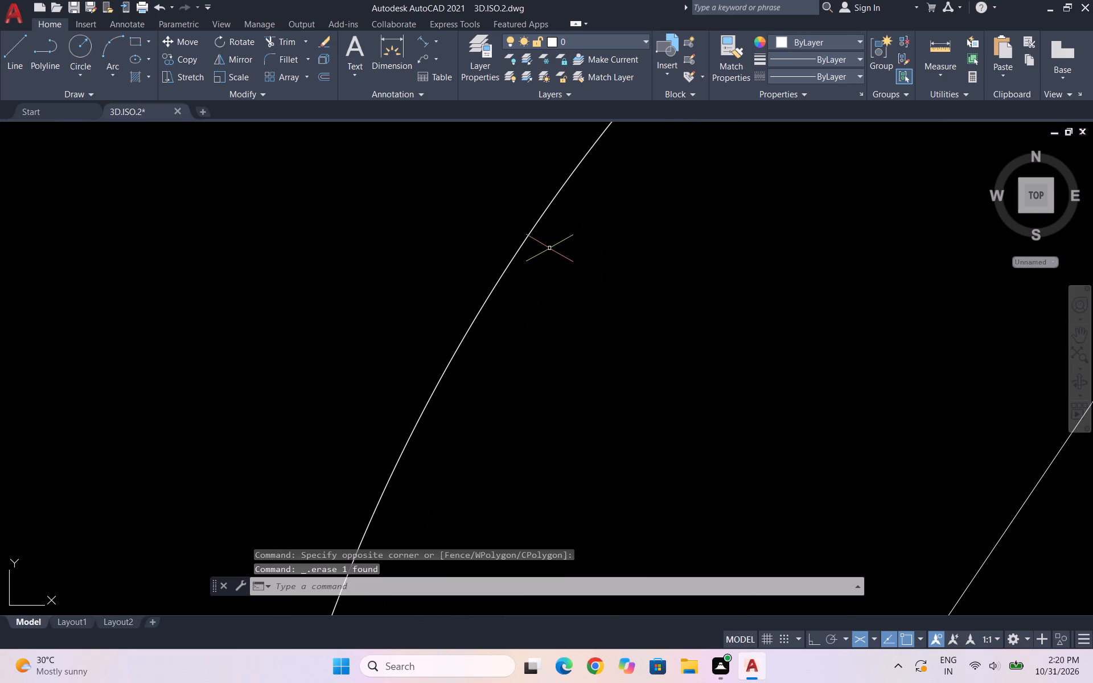
# Copy the right-hand leaf's stem-side arcs a short distance inward from the leaf's base point, roughly along the 330° isometric direction.
pyautogui.scroll(-6, 553, 250)
pyautogui.scroll(2, 558, 243)
pyautogui.moveTo(573, 254); pyautogui.dragTo(540, 225)
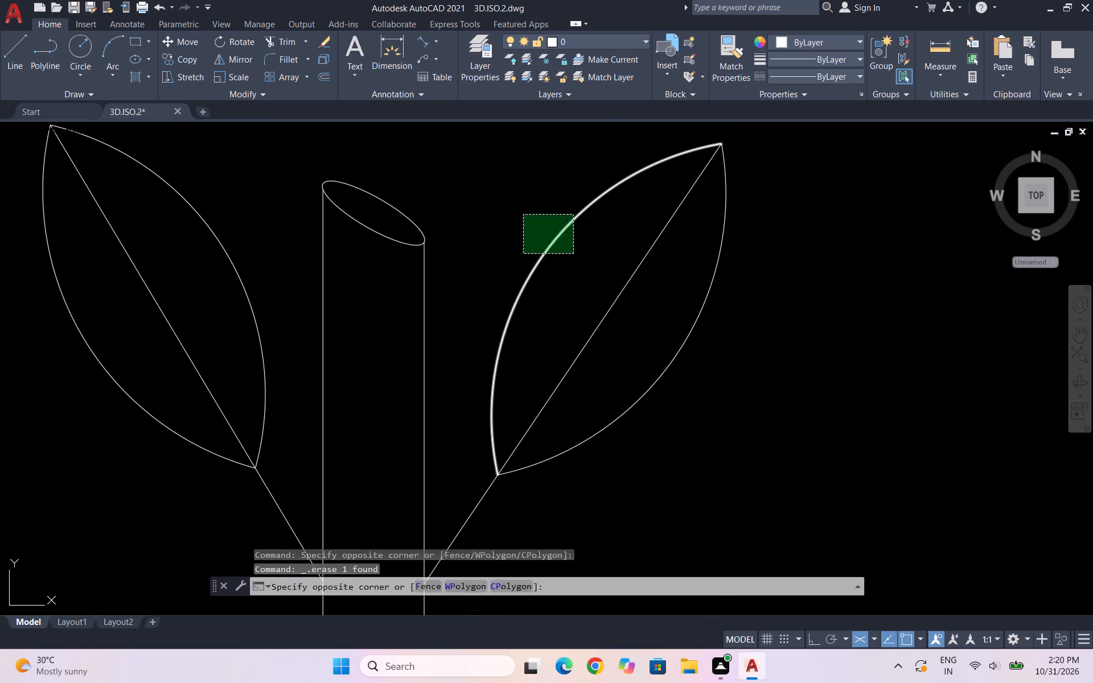
pyautogui.click(523, 215)
pyautogui.write('CO')
pyautogui.press('Return')
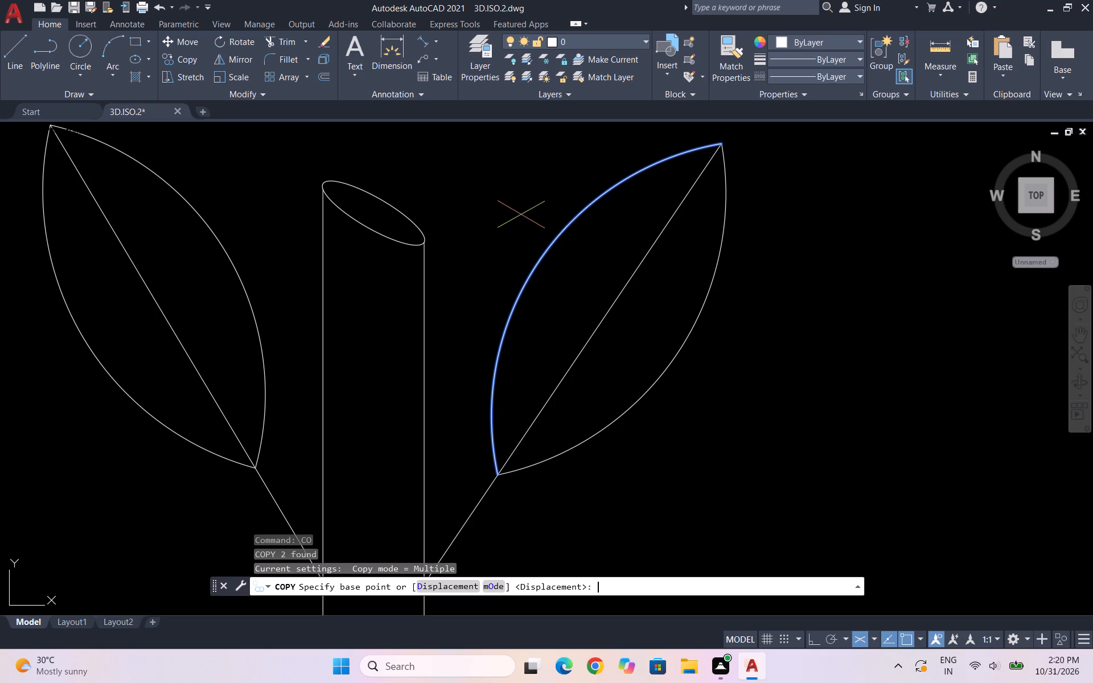
pyautogui.click(496, 476)
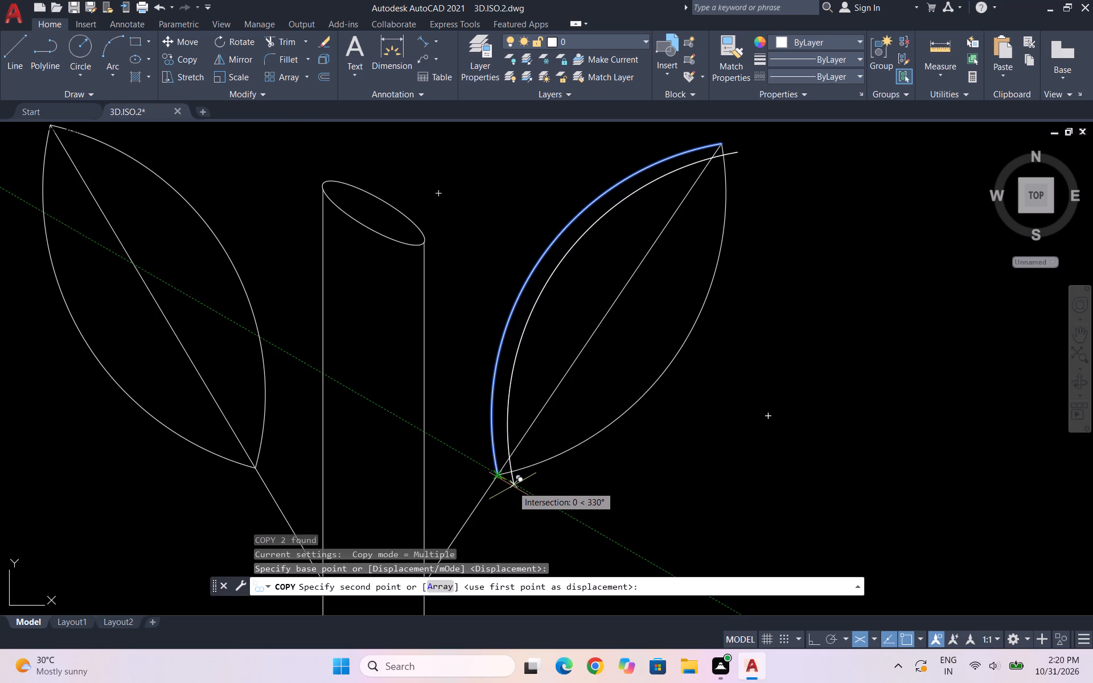
pyautogui.scroll(1, 511, 488)
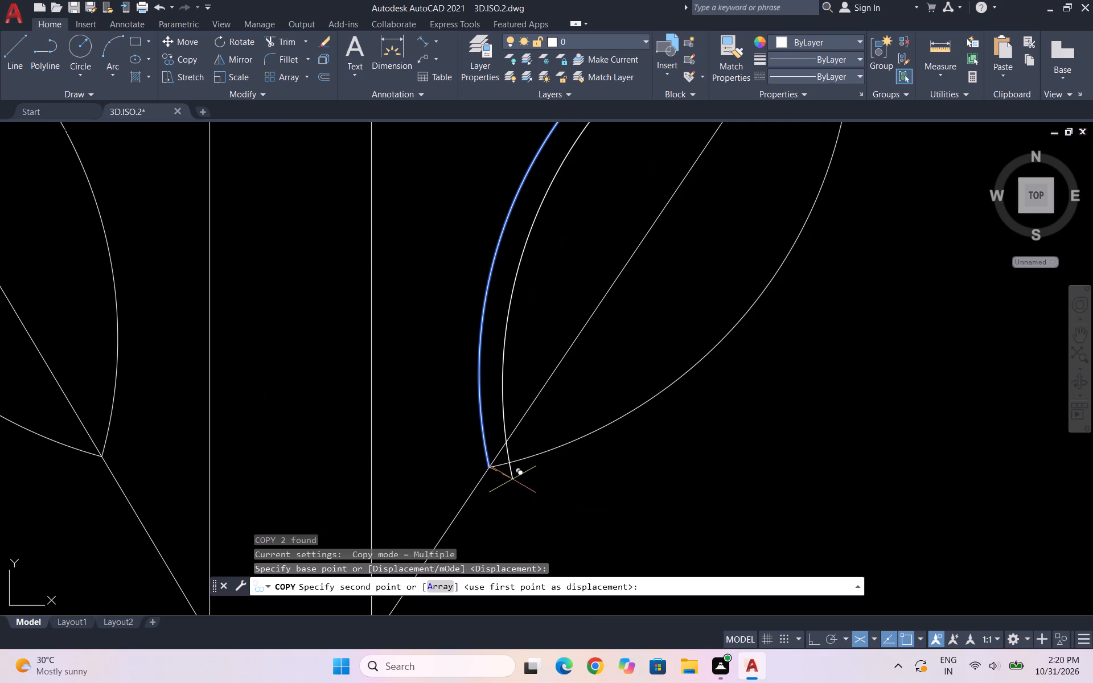
pyautogui.click(512, 479)
pyautogui.scroll(-2, 491, 490)
pyautogui.press('Escape')
pyautogui.press('Escape')
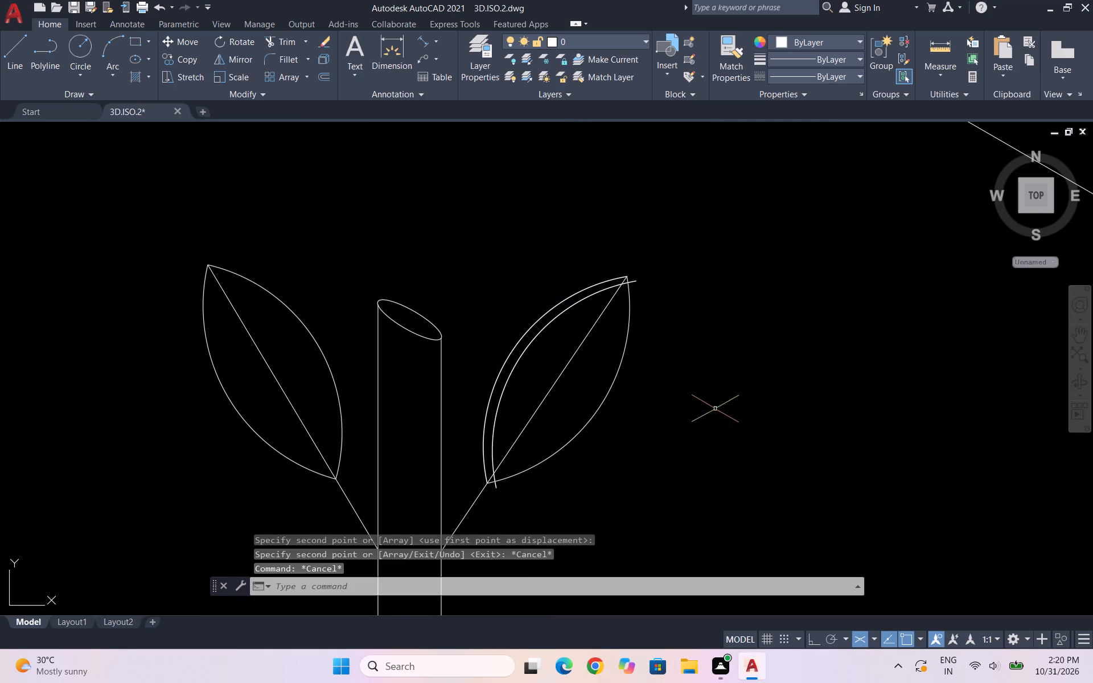
# Copy the right-hand leaf's outer arc from the leaf tip to a spot slightly inside the leaf.
pyautogui.write('CO')
pyautogui.press('Return')
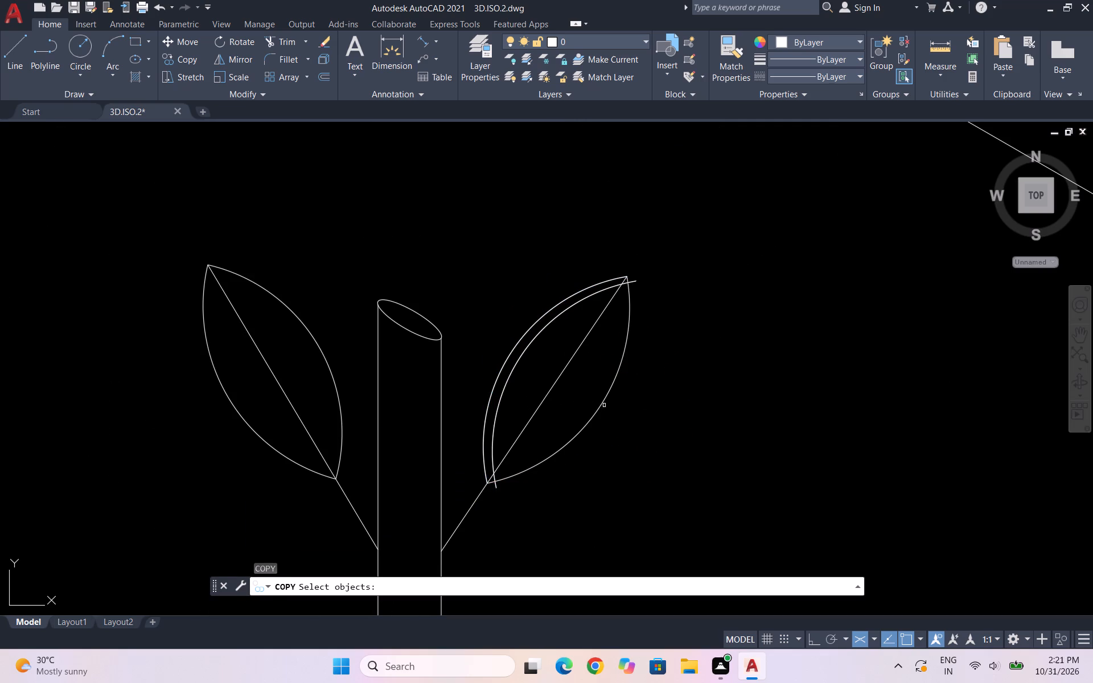
pyautogui.click(604, 405)
pyautogui.moveTo(601, 400); pyautogui.dragTo(610, 402)
pyautogui.press('space')
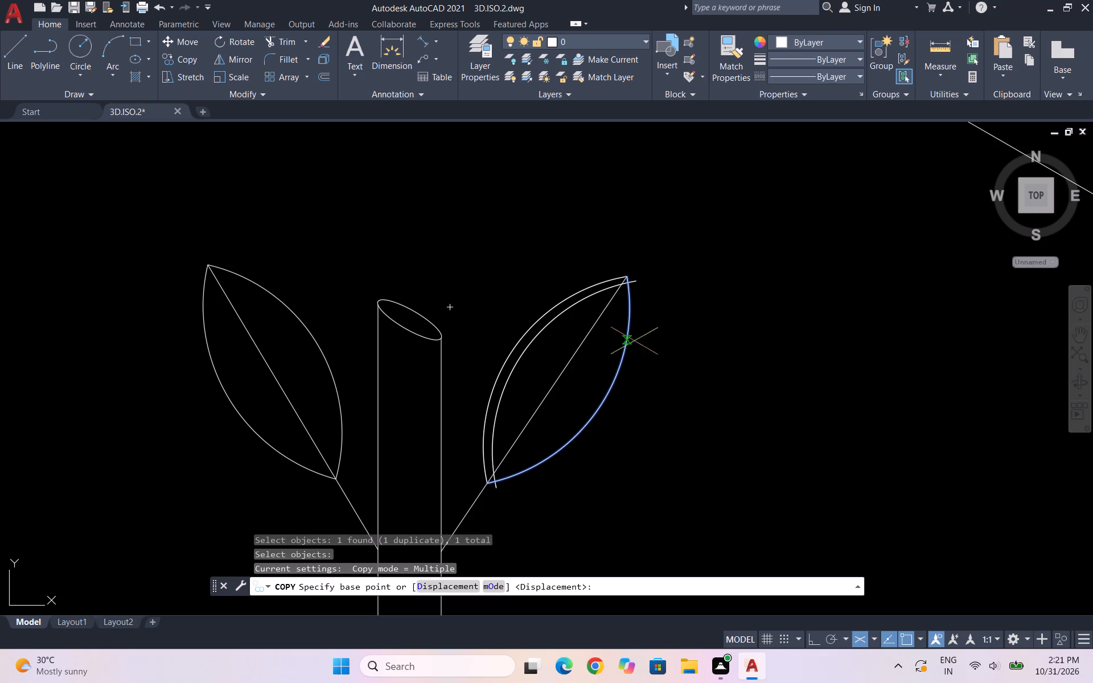
pyautogui.scroll(3, 614, 306)
pyautogui.click(666, 182)
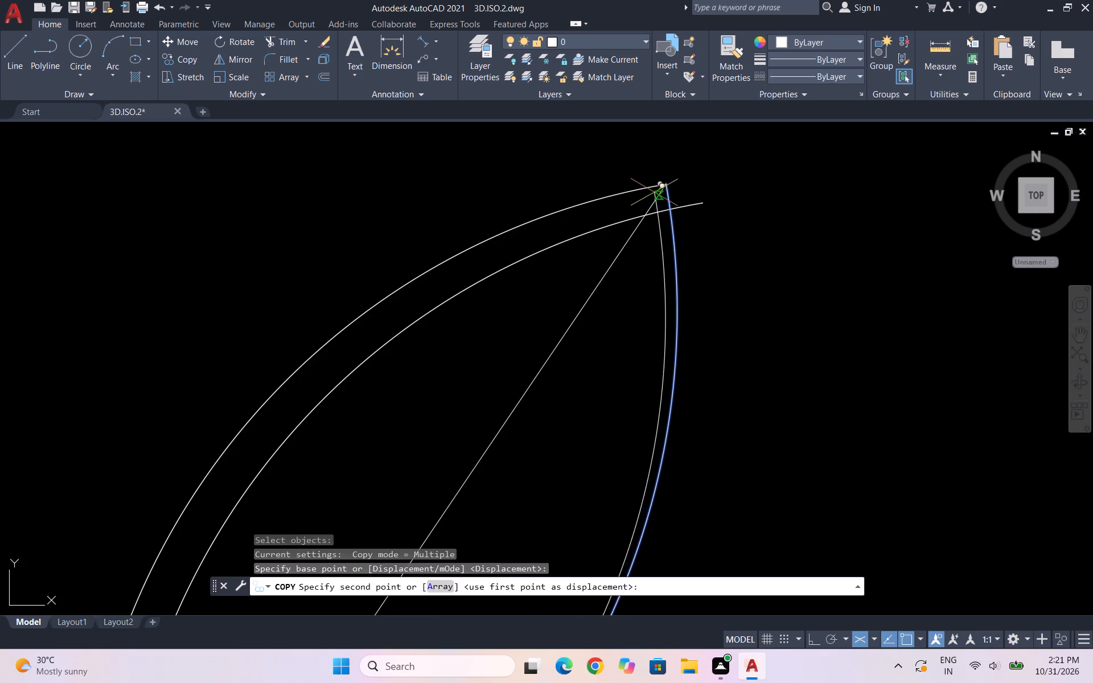
pyautogui.click(636, 176)
pyautogui.scroll(-4, 765, 181)
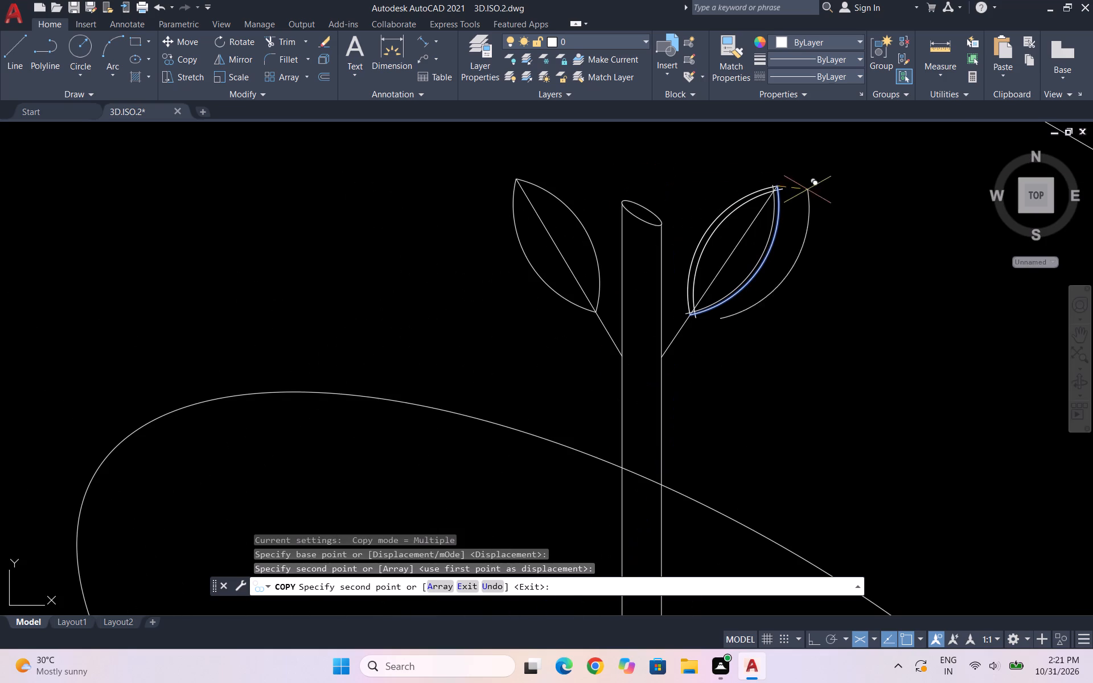
pyautogui.scroll(3, 774, 255)
pyautogui.scroll(1, 624, 470)
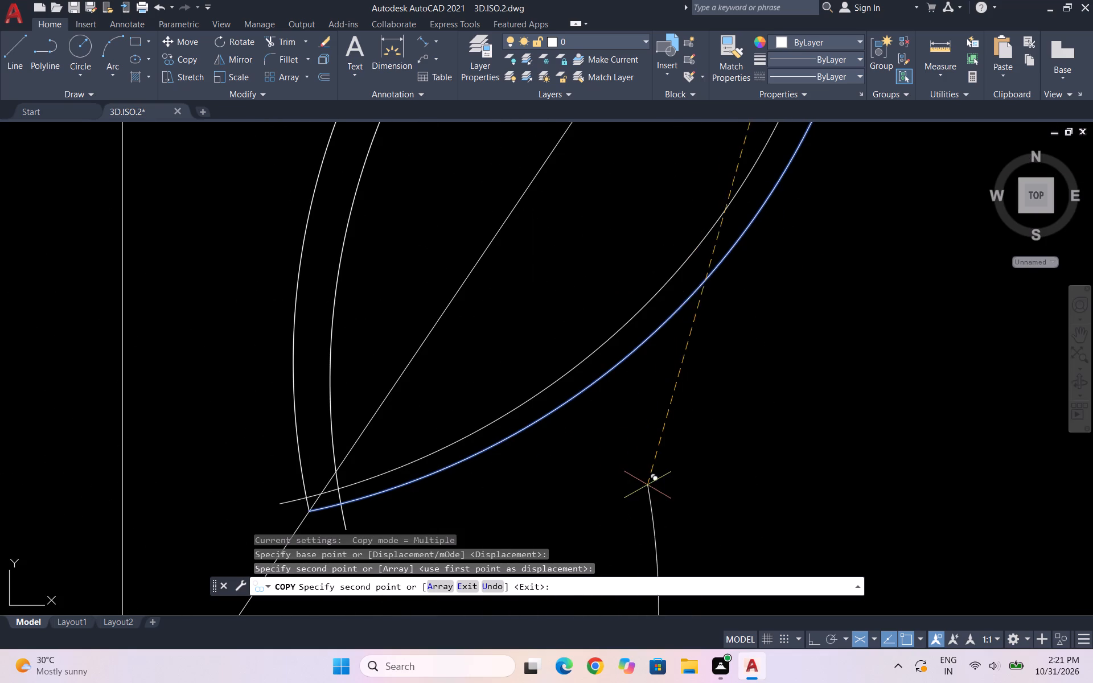
pyautogui.scroll(2, 581, 423)
pyautogui.scroll(-4, 747, 343)
pyautogui.scroll(-1, 673, 344)
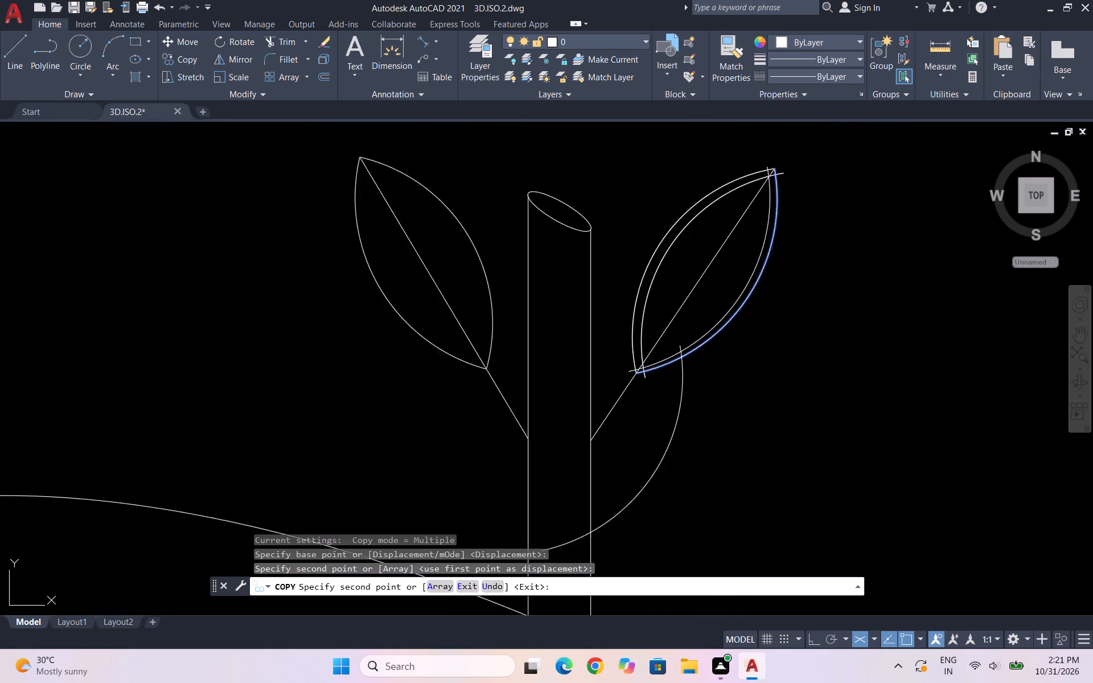
pyautogui.scroll(-1, 665, 341)
pyautogui.scroll(2, 772, 381)
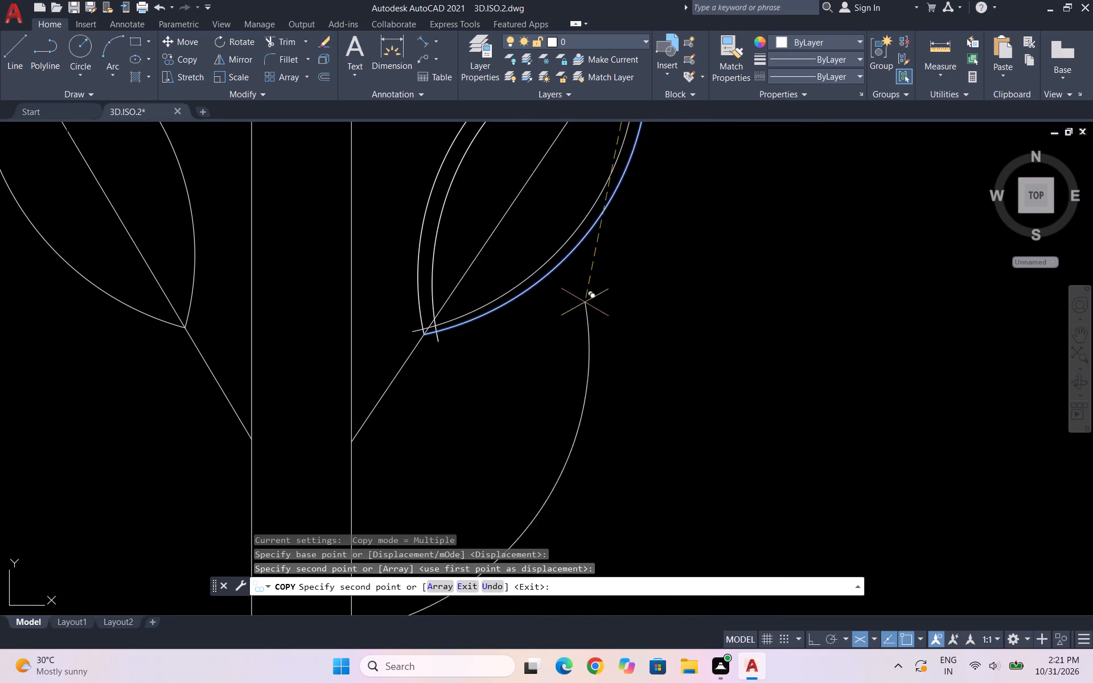
pyautogui.scroll(-1, 654, 350)
pyautogui.press('Escape')
# Move the inner copy of the right-hand leaf's outer arc slightly further inward, away from the outer edge.
pyautogui.scroll(4, 636, 111)
pyautogui.scroll(1, 643, 190)
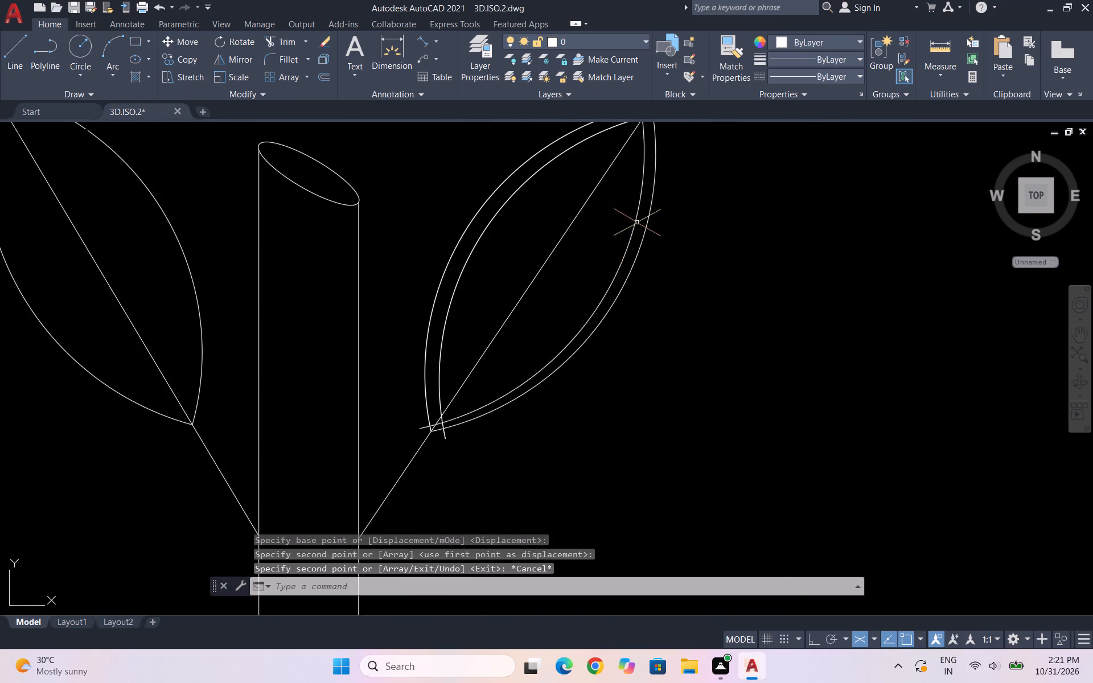
pyautogui.scroll(-3, 645, 277)
pyautogui.scroll(5, 645, 269)
pyautogui.moveTo(643, 287); pyautogui.dragTo(618, 286)
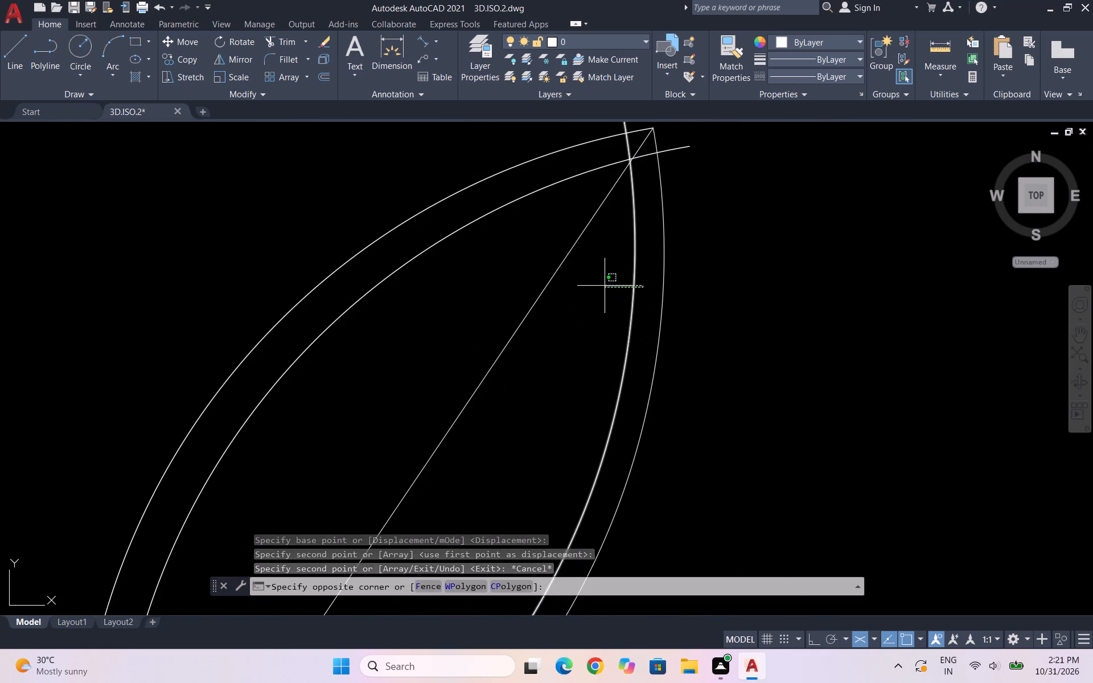
pyautogui.click(605, 286)
pyautogui.press('m')
pyautogui.press('Return')
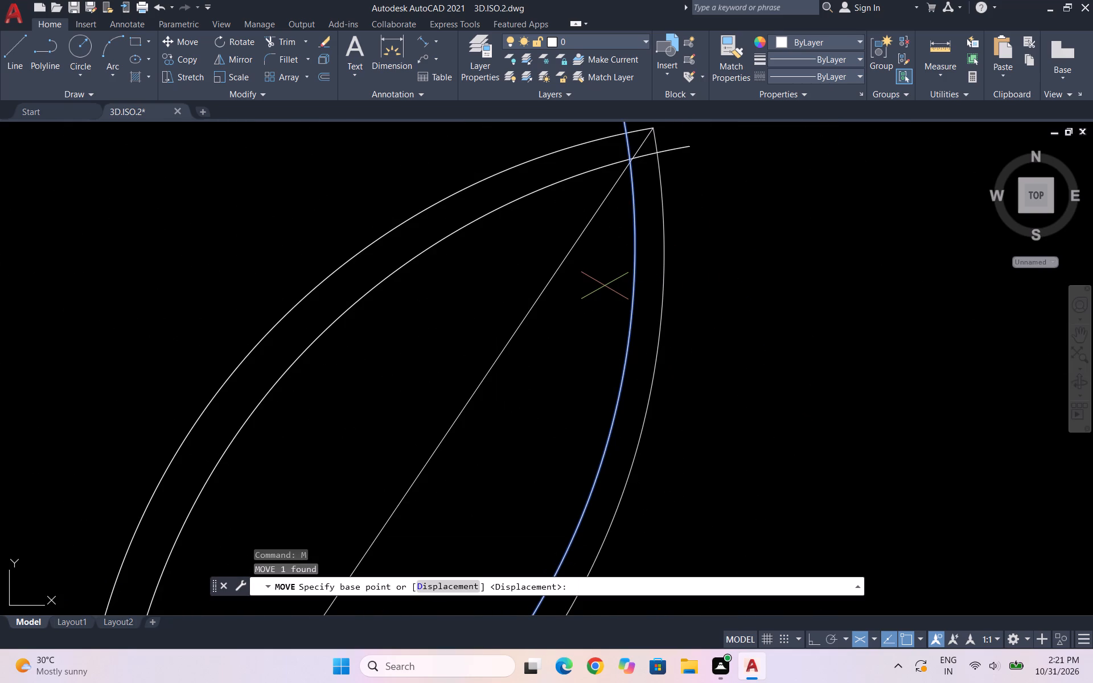
pyautogui.click(627, 159)
pyautogui.click(618, 153)
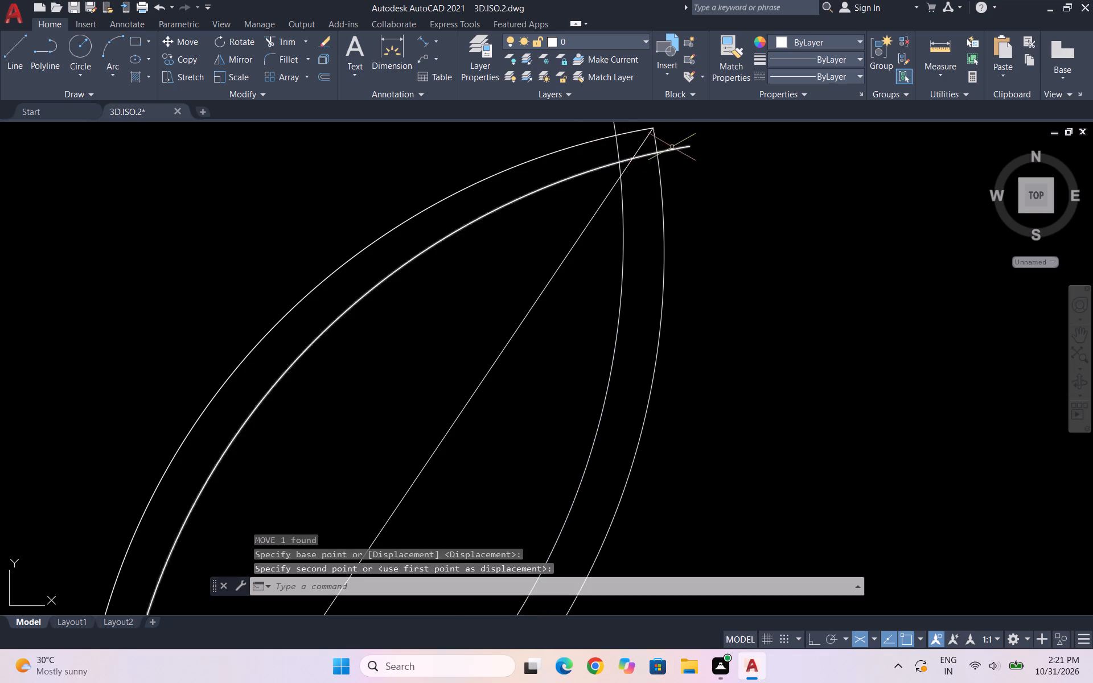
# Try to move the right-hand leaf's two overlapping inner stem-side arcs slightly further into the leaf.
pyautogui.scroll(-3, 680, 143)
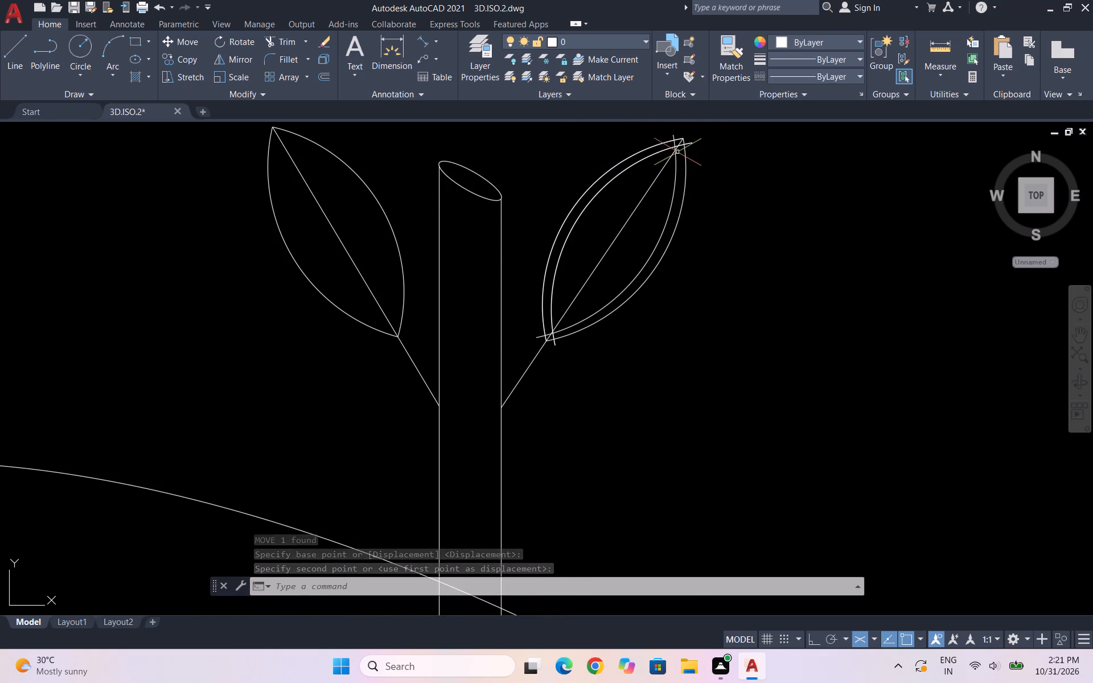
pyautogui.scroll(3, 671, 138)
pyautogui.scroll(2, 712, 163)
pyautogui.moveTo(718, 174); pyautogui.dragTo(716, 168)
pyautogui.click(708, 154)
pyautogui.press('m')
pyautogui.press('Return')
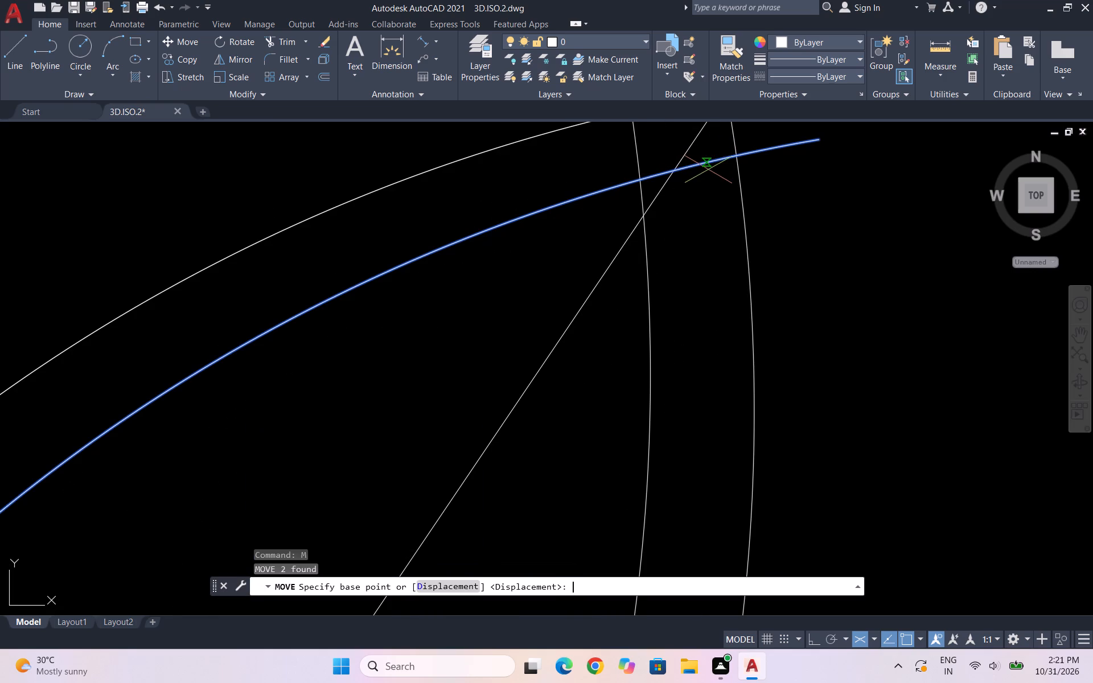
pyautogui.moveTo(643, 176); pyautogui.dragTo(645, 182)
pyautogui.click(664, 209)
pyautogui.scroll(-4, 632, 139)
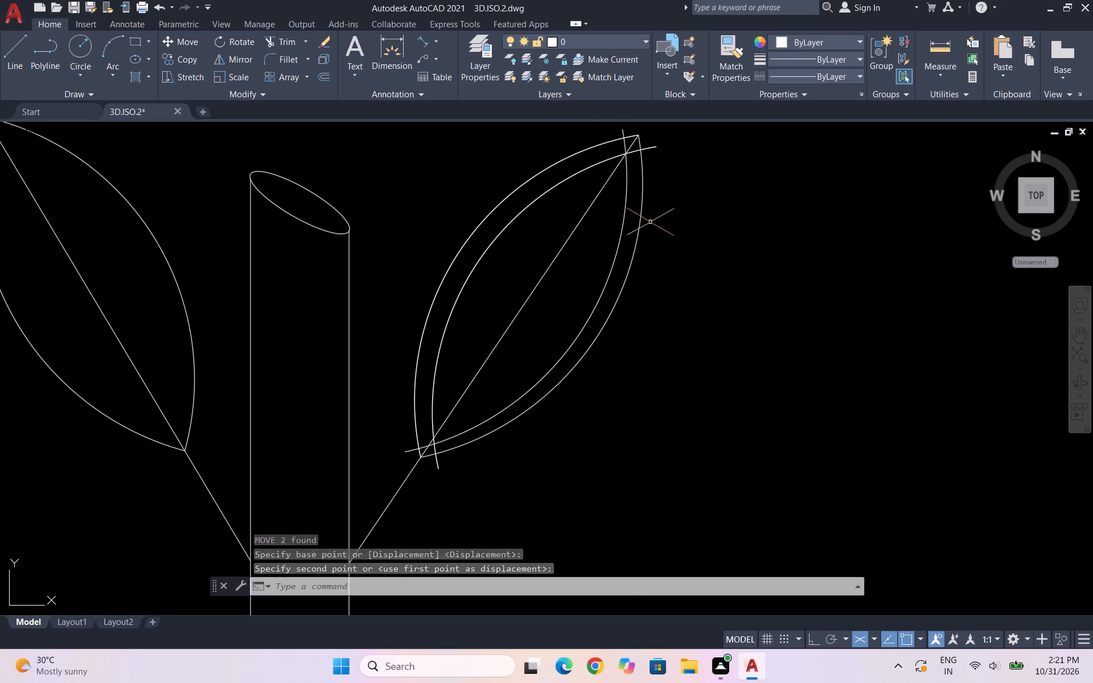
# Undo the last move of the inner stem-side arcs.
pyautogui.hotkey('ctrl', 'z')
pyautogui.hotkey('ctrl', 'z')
# Trim the inner arcs and midrib where they overrun each other at the right-hand leaf's tip, including the ends projecting past the outline.
pyautogui.scroll(-3, 681, 162)
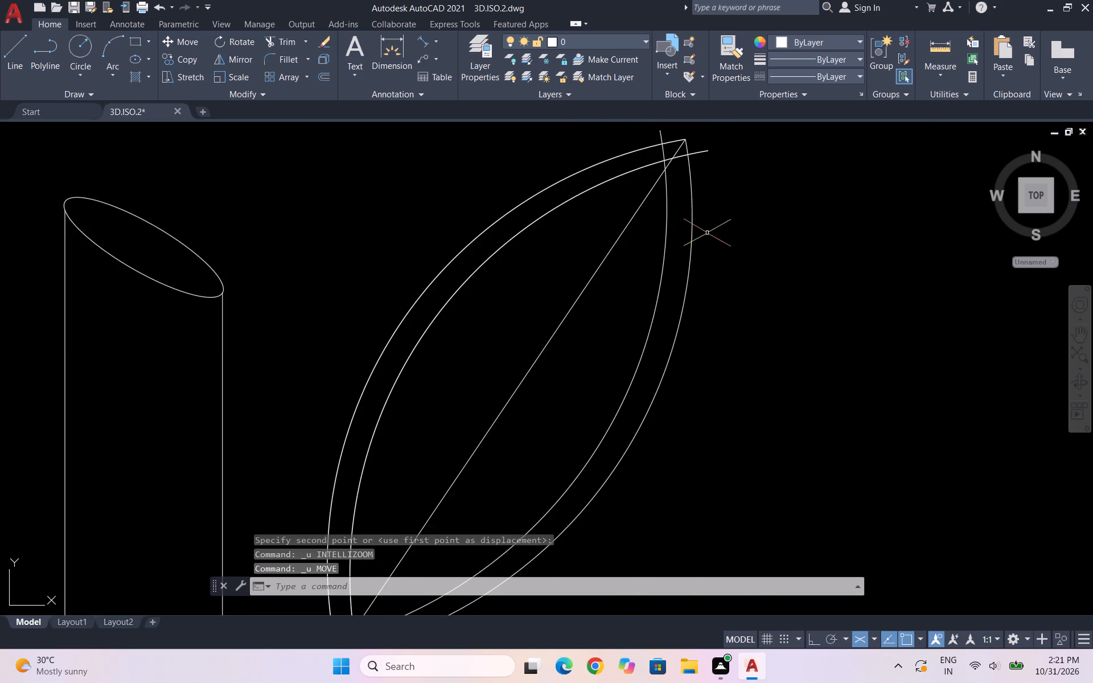
pyautogui.scroll(-3, 716, 237)
pyautogui.scroll(1, 658, 320)
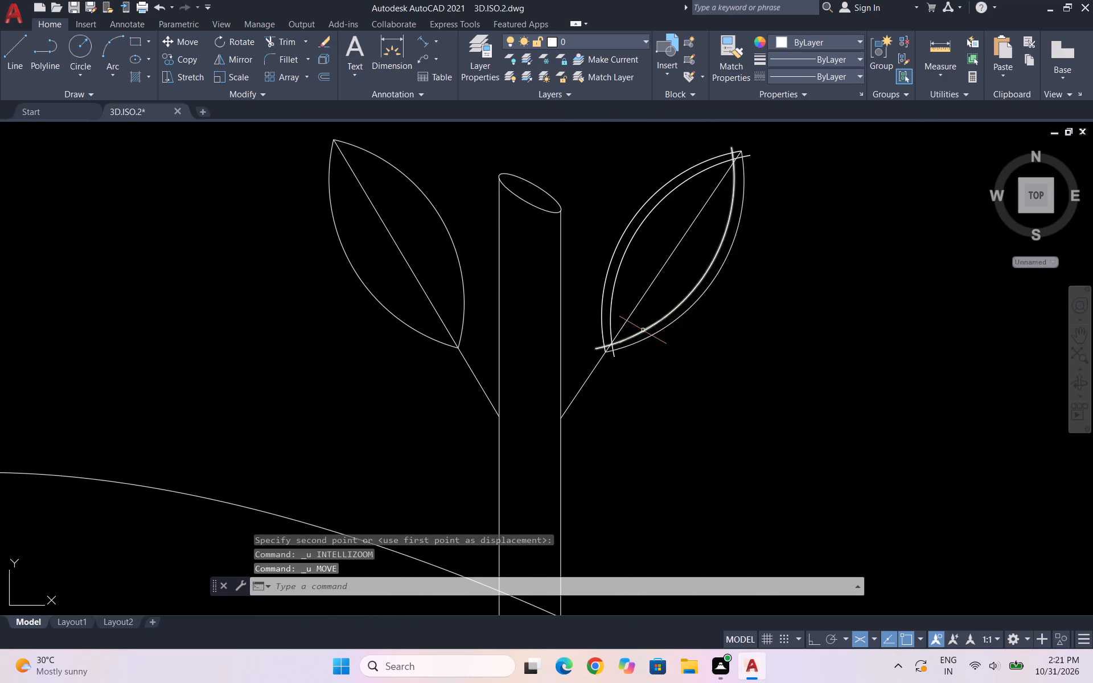
pyautogui.scroll(4, 757, 146)
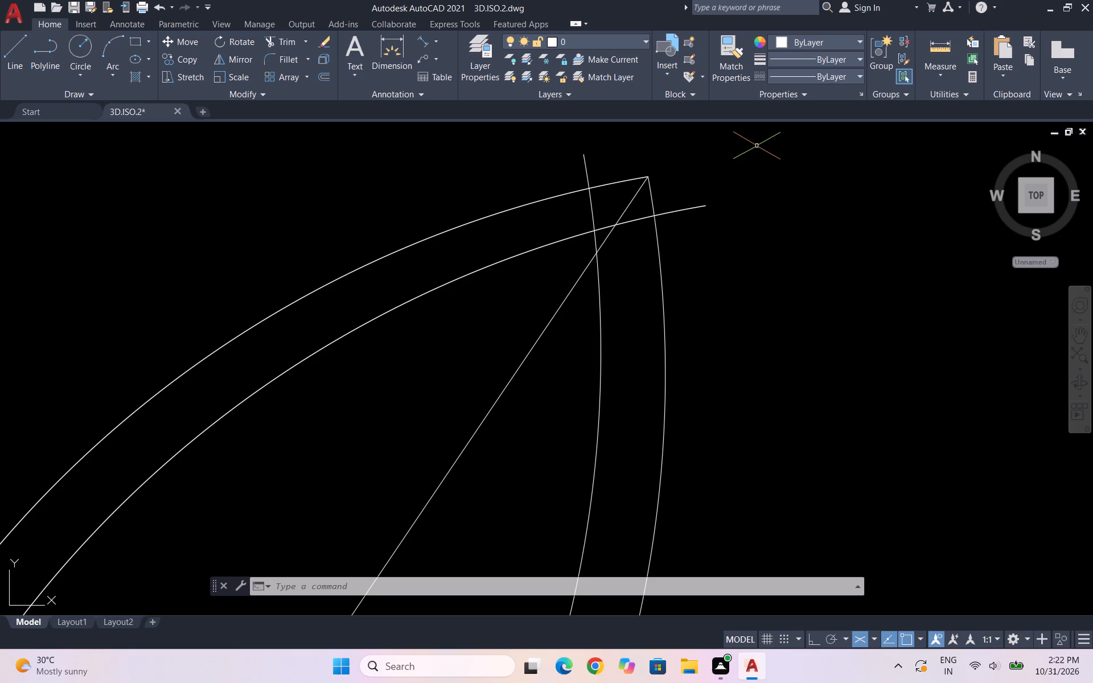
pyautogui.press('Escape')
pyautogui.write('TR')
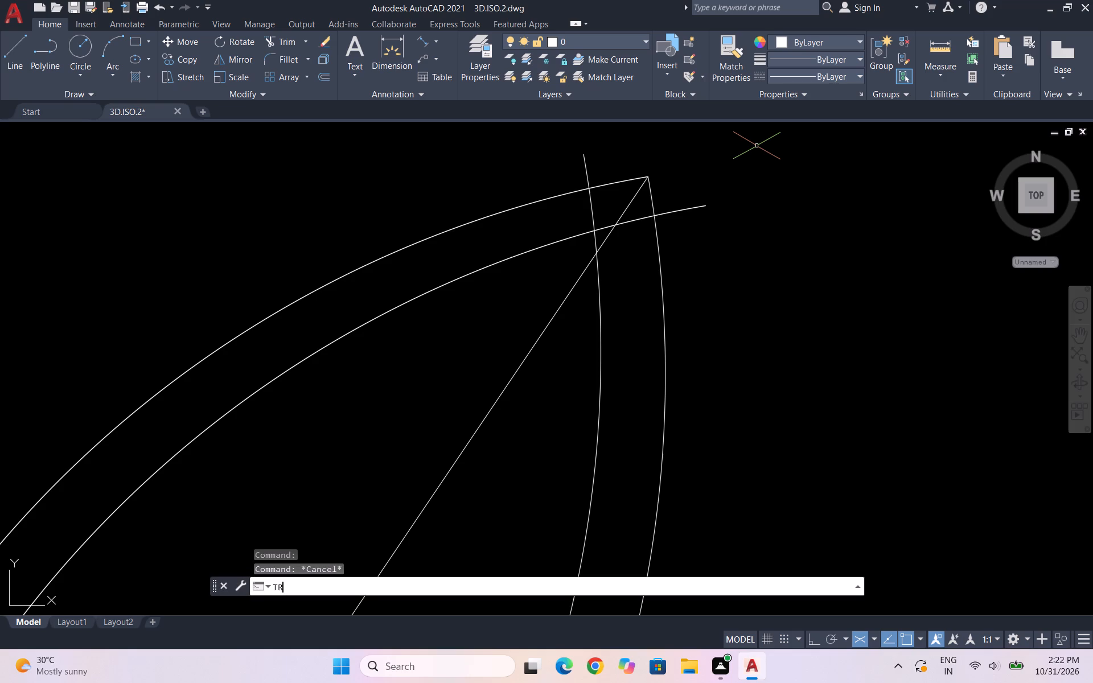
pyautogui.press('Return')
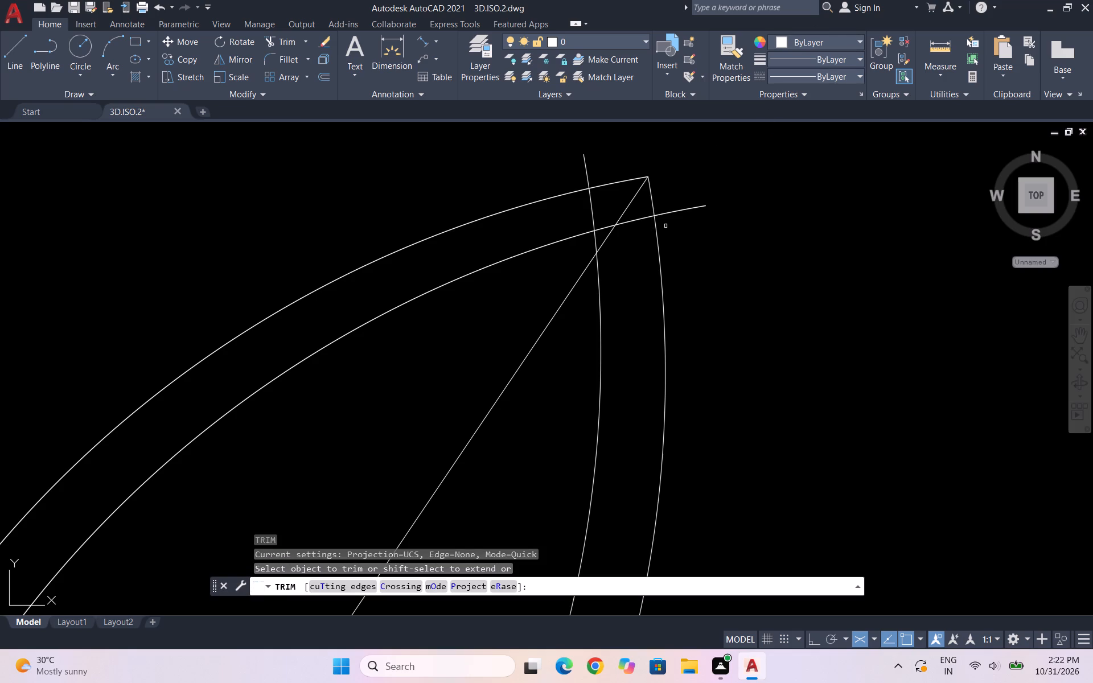
pyautogui.scroll(2, 620, 221)
pyautogui.moveTo(539, 205); pyautogui.dragTo(628, 254)
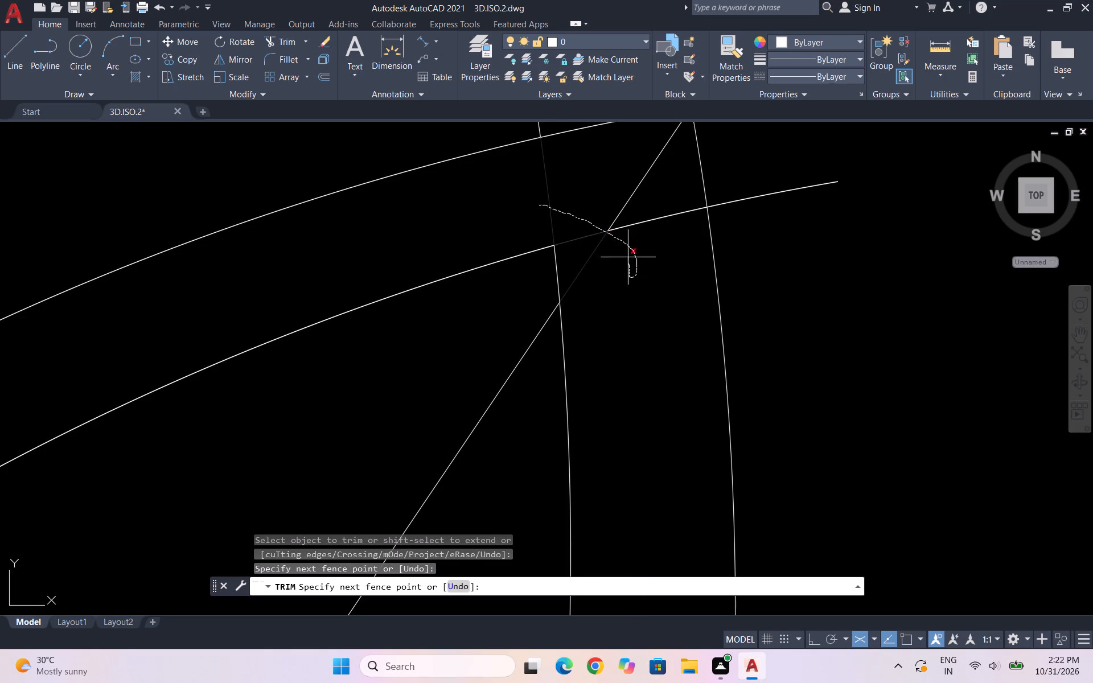
pyautogui.moveTo(628, 254); pyautogui.dragTo(606, 174)
pyautogui.scroll(-3, 638, 203)
pyautogui.moveTo(680, 199); pyautogui.dragTo(680, 200)
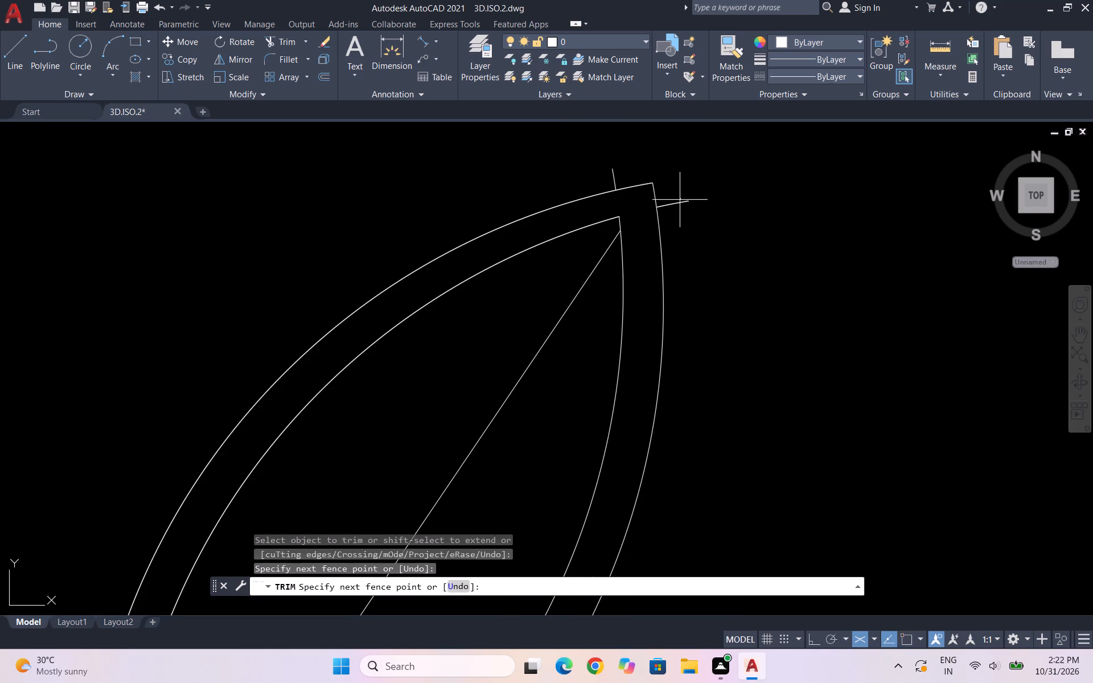
pyautogui.moveTo(680, 200); pyautogui.dragTo(680, 225)
pyautogui.click(612, 179)
pyautogui.scroll(-3, 788, 168)
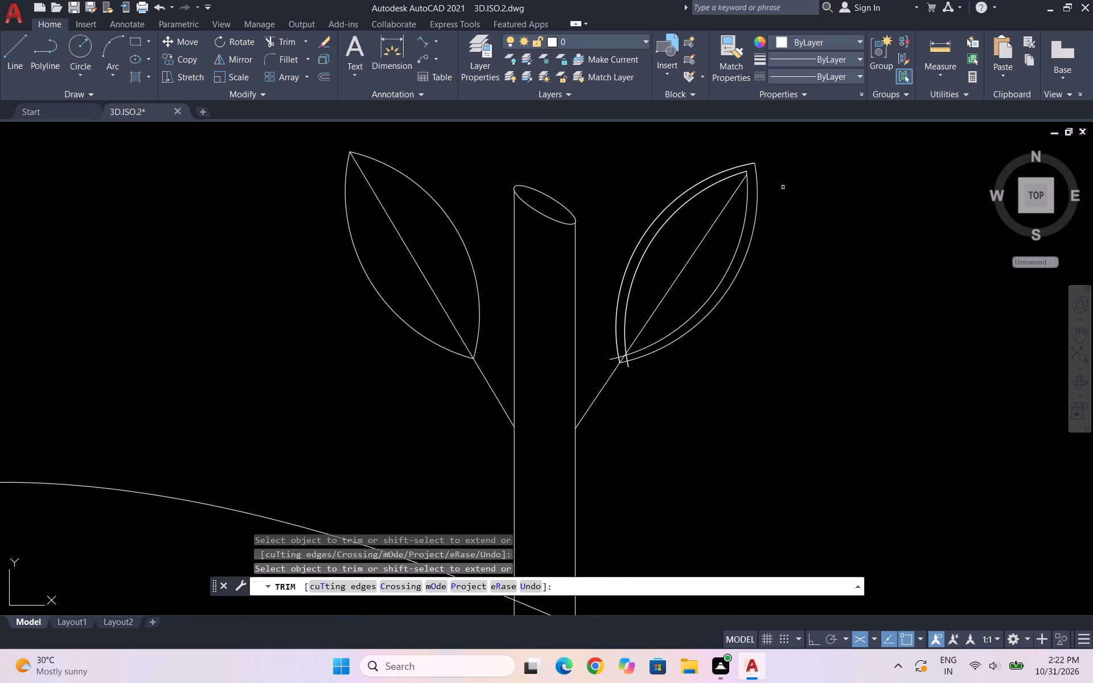
# Trim the inner arcs and midrib where they overrun each other at the right-hand leaf's base, including the ends projecting past the outline.
pyautogui.scroll(3, 633, 372)
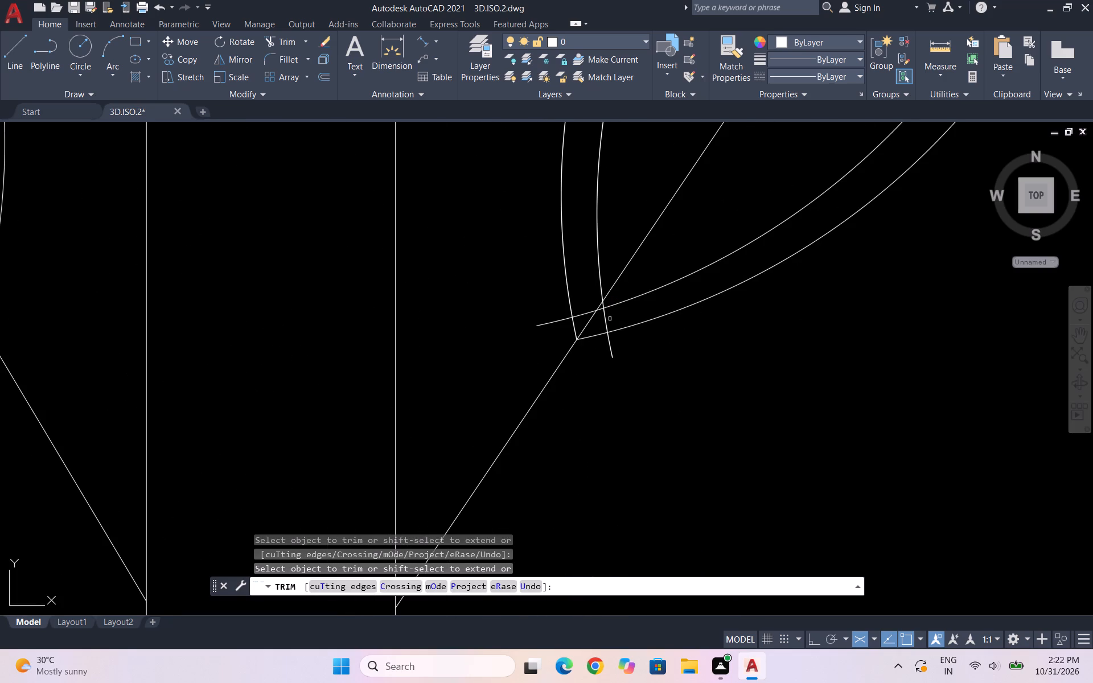
pyautogui.click(610, 319)
pyautogui.click(592, 304)
pyautogui.moveTo(587, 310); pyautogui.dragTo(591, 322)
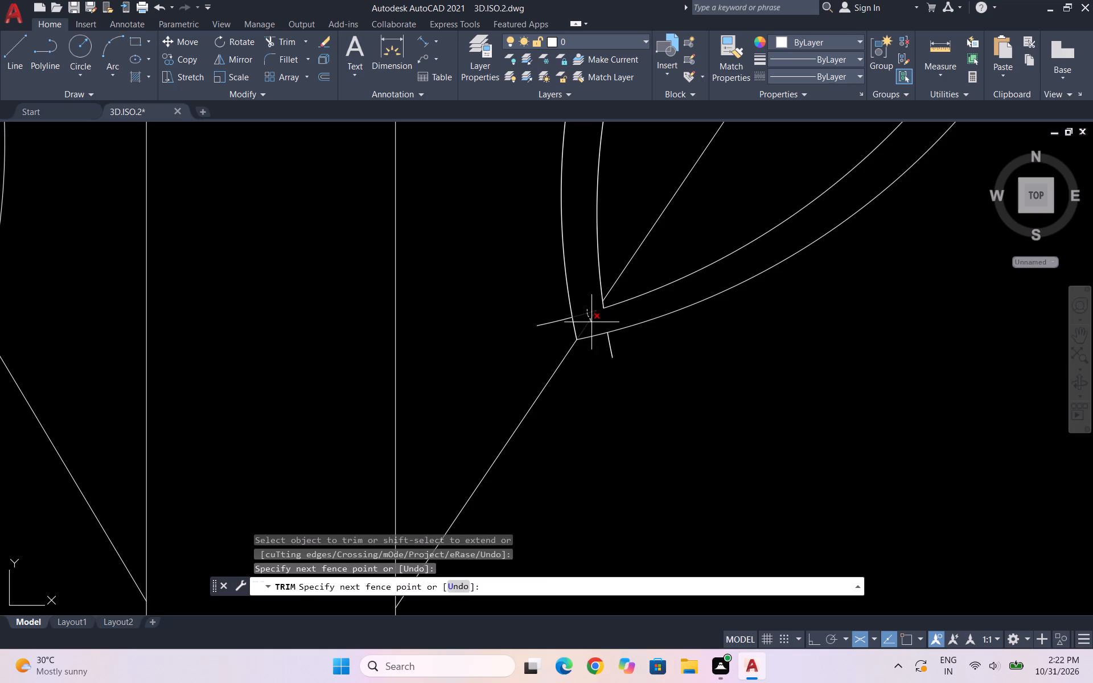
pyautogui.moveTo(591, 322); pyautogui.dragTo(596, 322)
pyautogui.moveTo(562, 323); pyautogui.dragTo(560, 316)
pyautogui.click(557, 312)
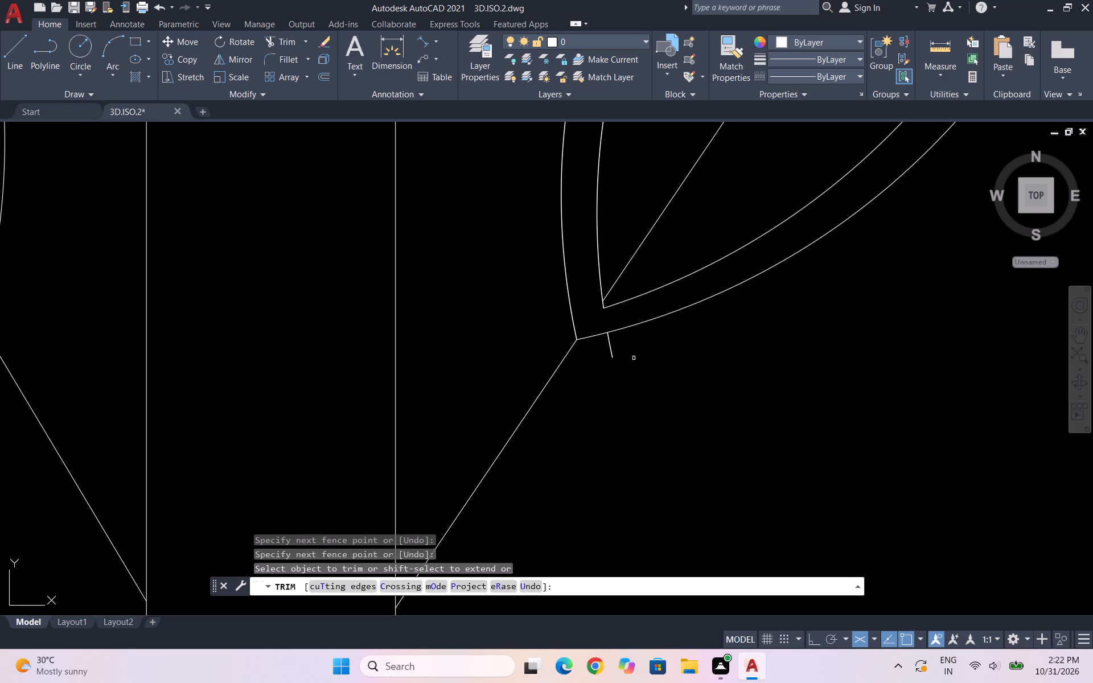
pyautogui.click(611, 348)
pyautogui.moveTo(626, 349); pyautogui.dragTo(603, 361)
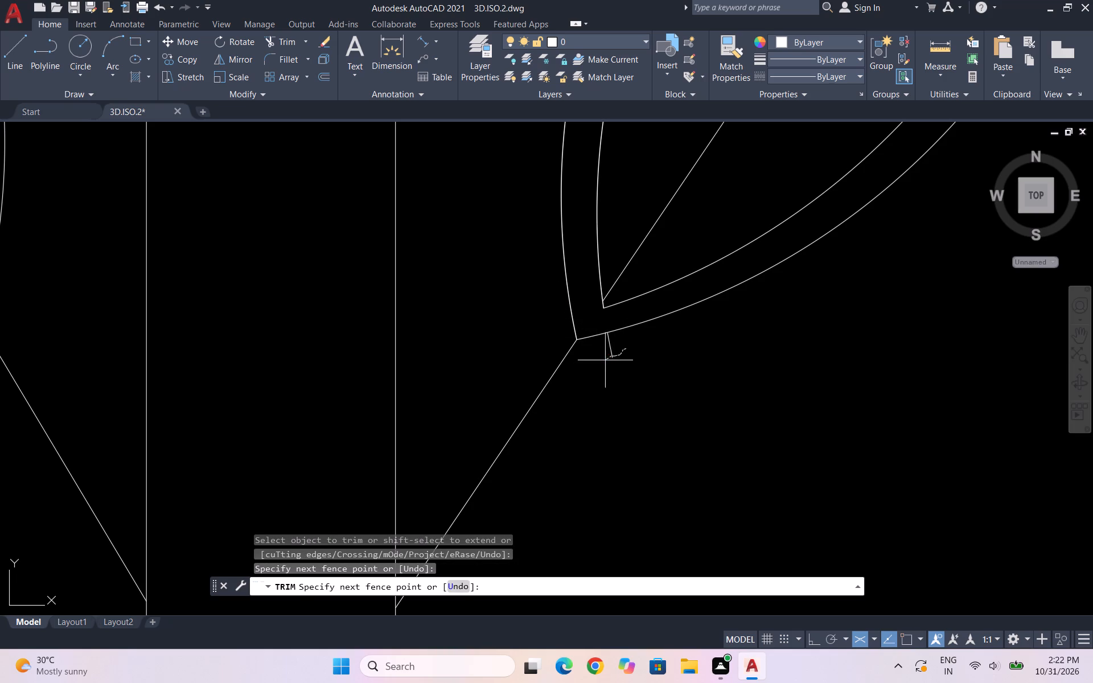
pyautogui.moveTo(603, 361); pyautogui.dragTo(600, 357)
pyautogui.scroll(-3, 639, 376)
pyautogui.press('Escape')
pyautogui.press('Escape')
pyautogui.press('Escape')
pyautogui.press('Escape')
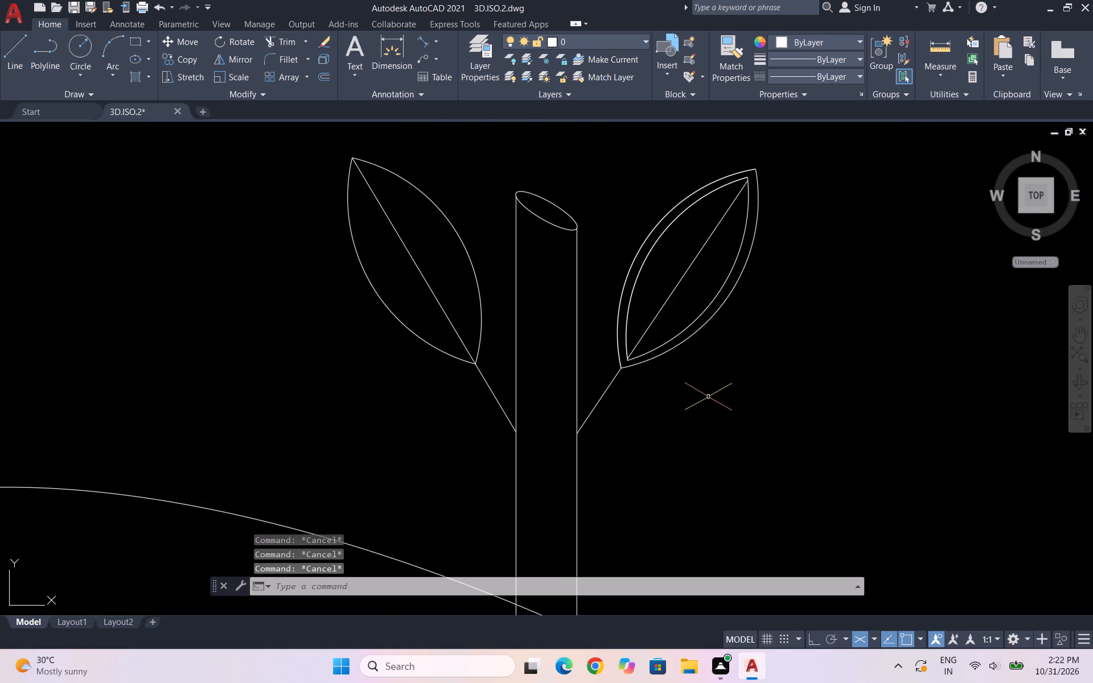
# Copy the right-hand leaf's midrib from its upper end to the tip corner of the inner outline.
pyautogui.scroll(1, 751, 192)
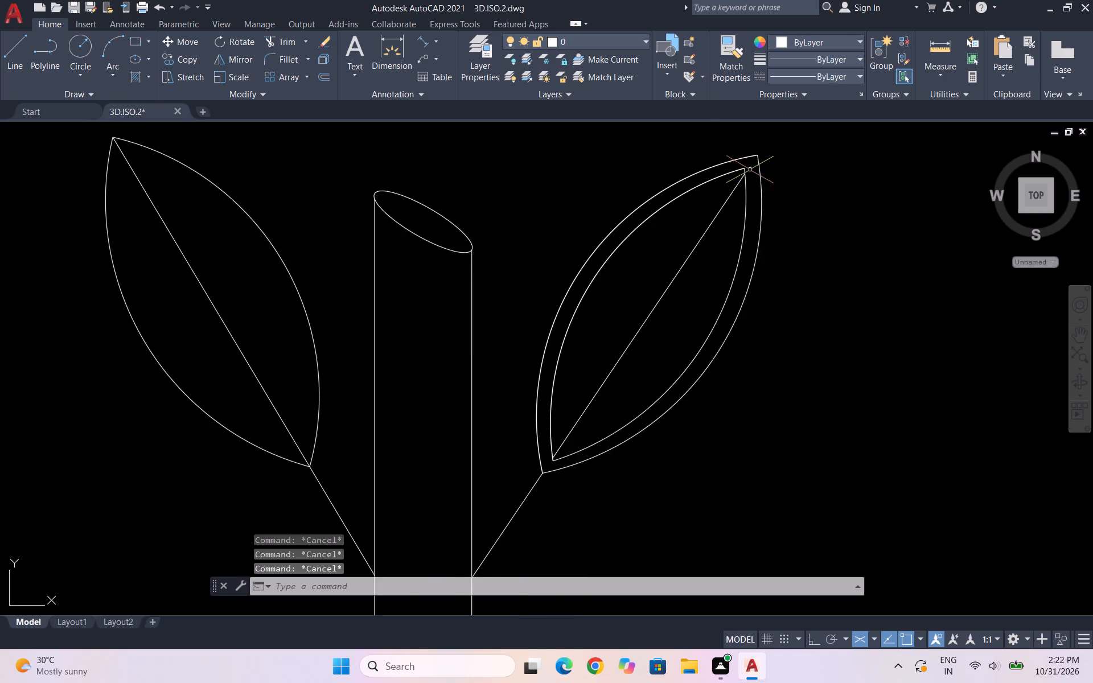
pyautogui.scroll(4, 750, 169)
pyautogui.press('Escape')
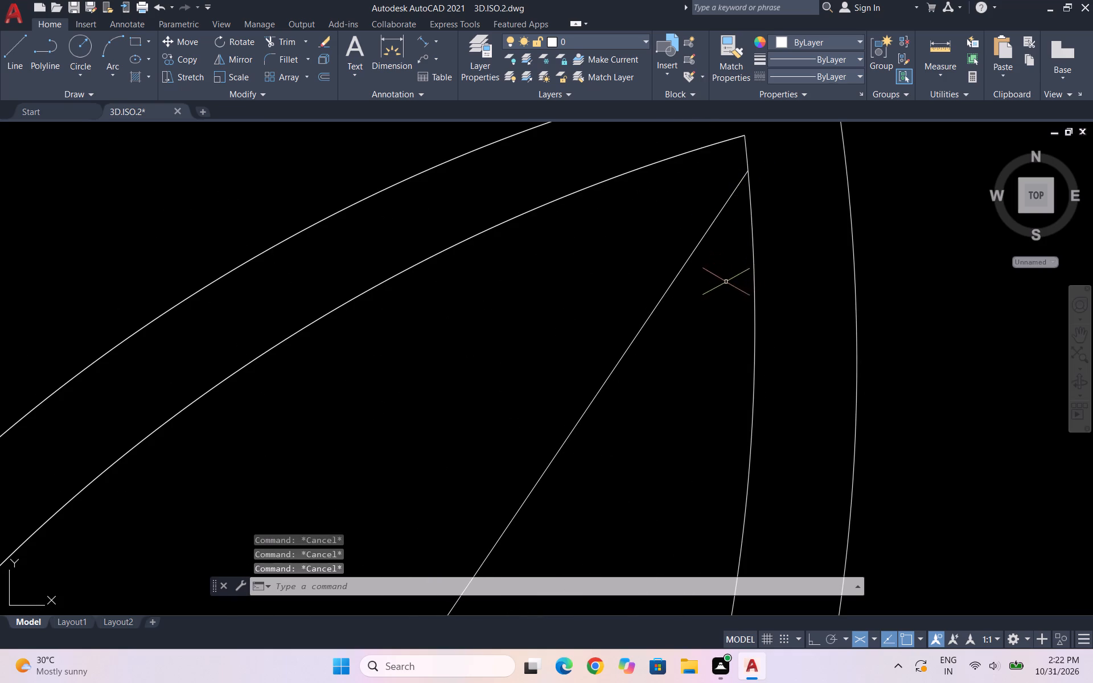
pyautogui.moveTo(724, 280); pyautogui.dragTo(712, 274)
pyautogui.click(669, 244)
pyautogui.write('CO')
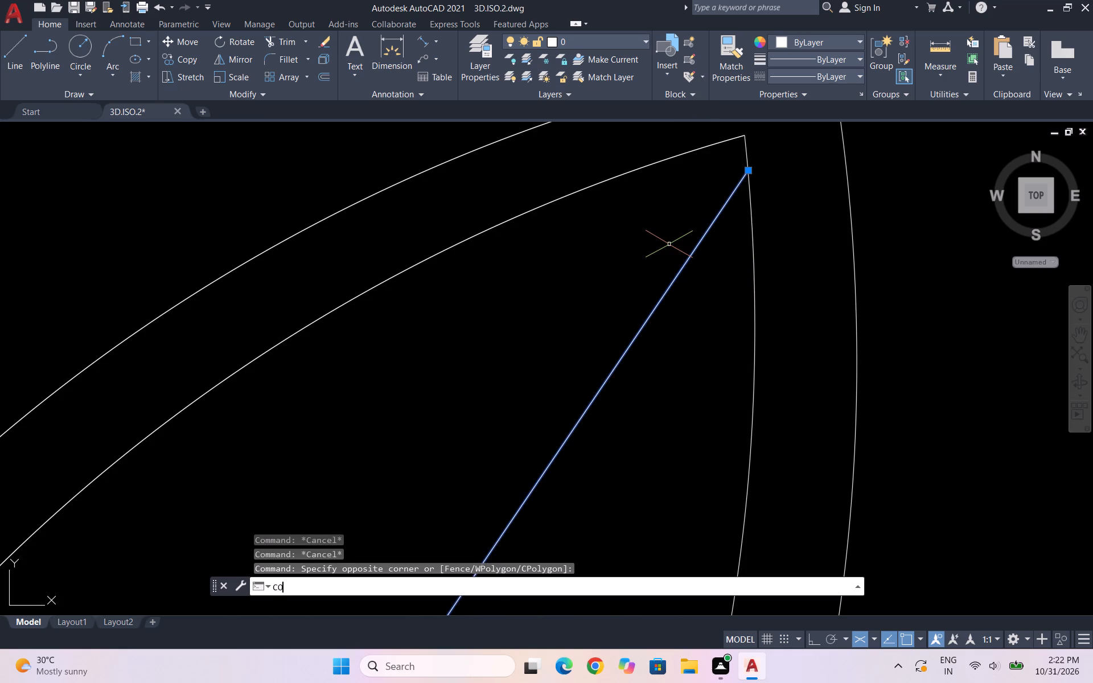
pyautogui.press('Return')
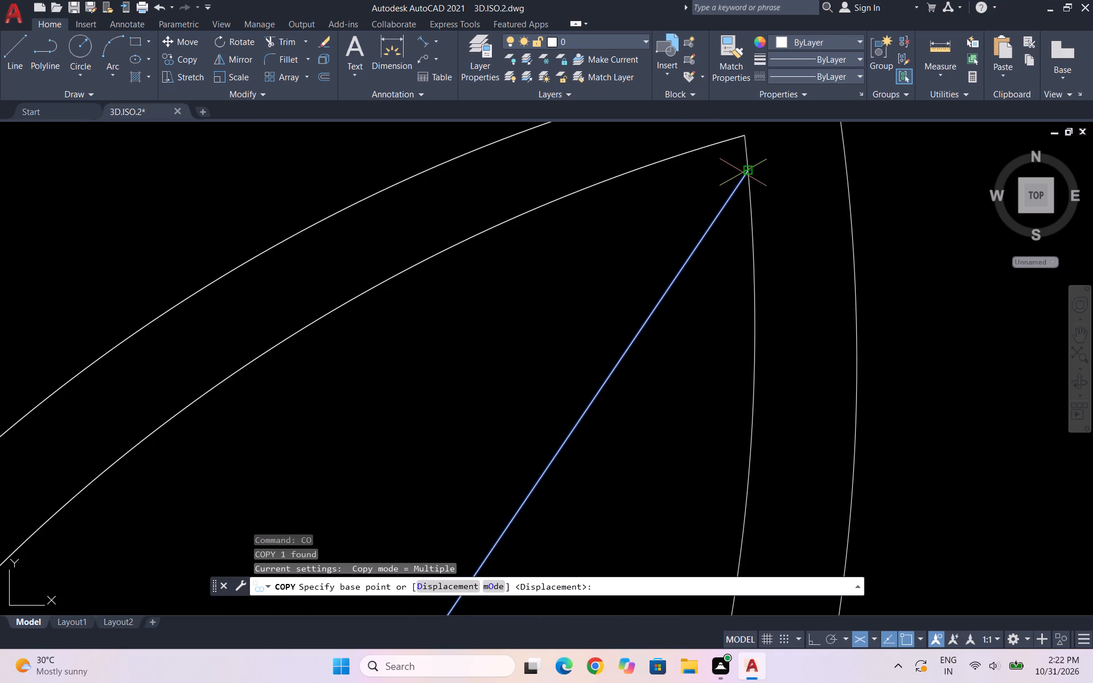
pyautogui.click(743, 172)
pyautogui.moveTo(742, 131); pyautogui.dragTo(737, 135)
pyautogui.press('Escape')
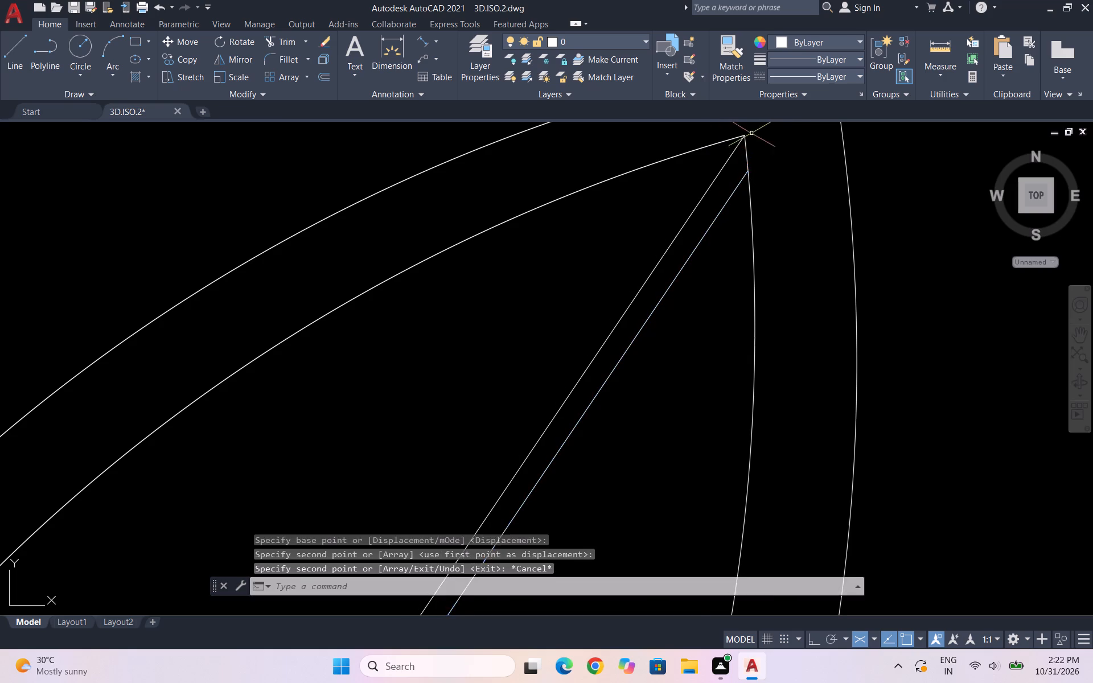
# Copy the right-hand leaf's stalk line from its upper end to a nearby point on the leaf's outer outline, doubling the stalk.
pyautogui.scroll(-3, 763, 130)
pyautogui.scroll(-2, 815, 184)
pyautogui.scroll(3, 697, 330)
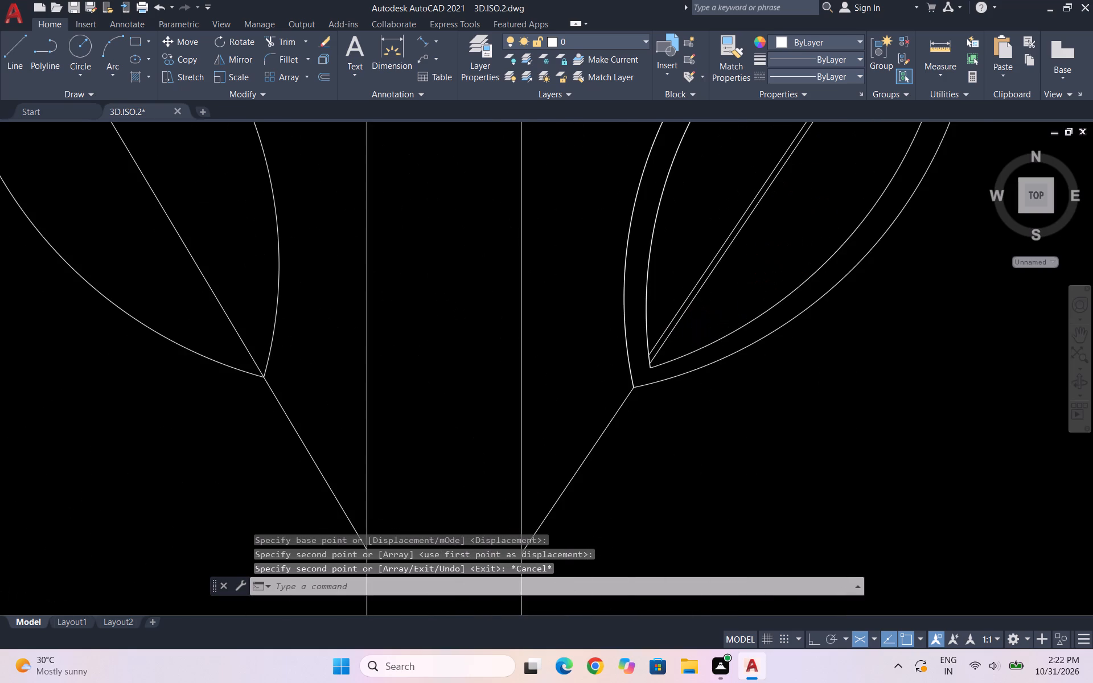
pyautogui.scroll(-2, 677, 331)
pyautogui.press('Escape')
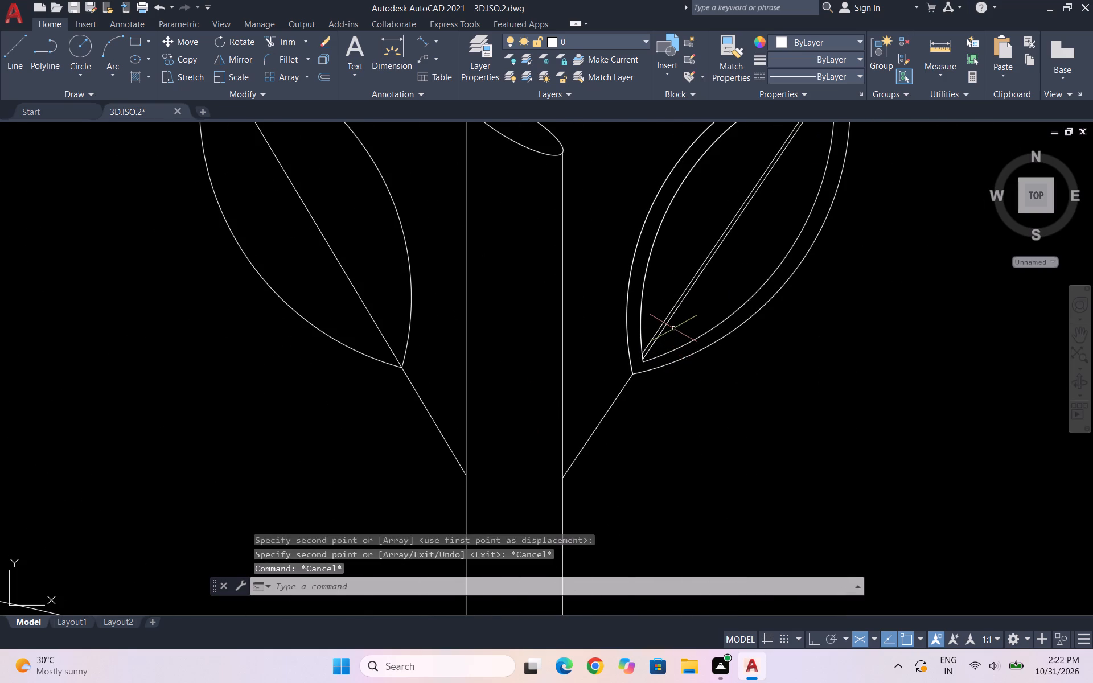
pyautogui.press('Escape')
pyautogui.click(616, 402)
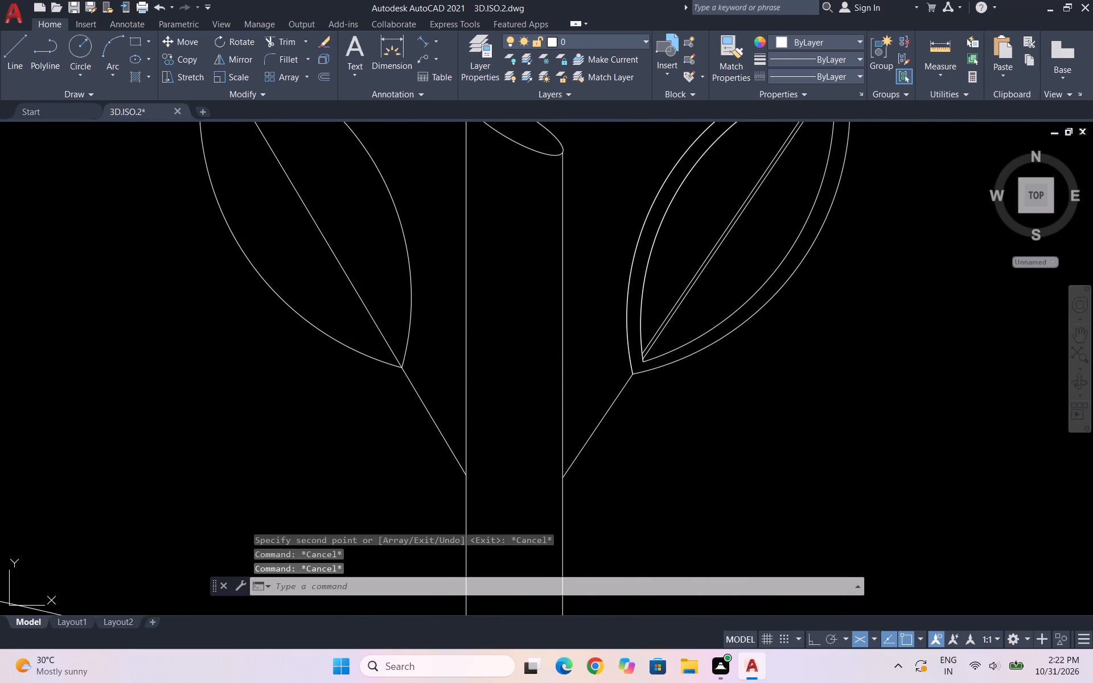
pyautogui.write('CO')
pyautogui.press('Return')
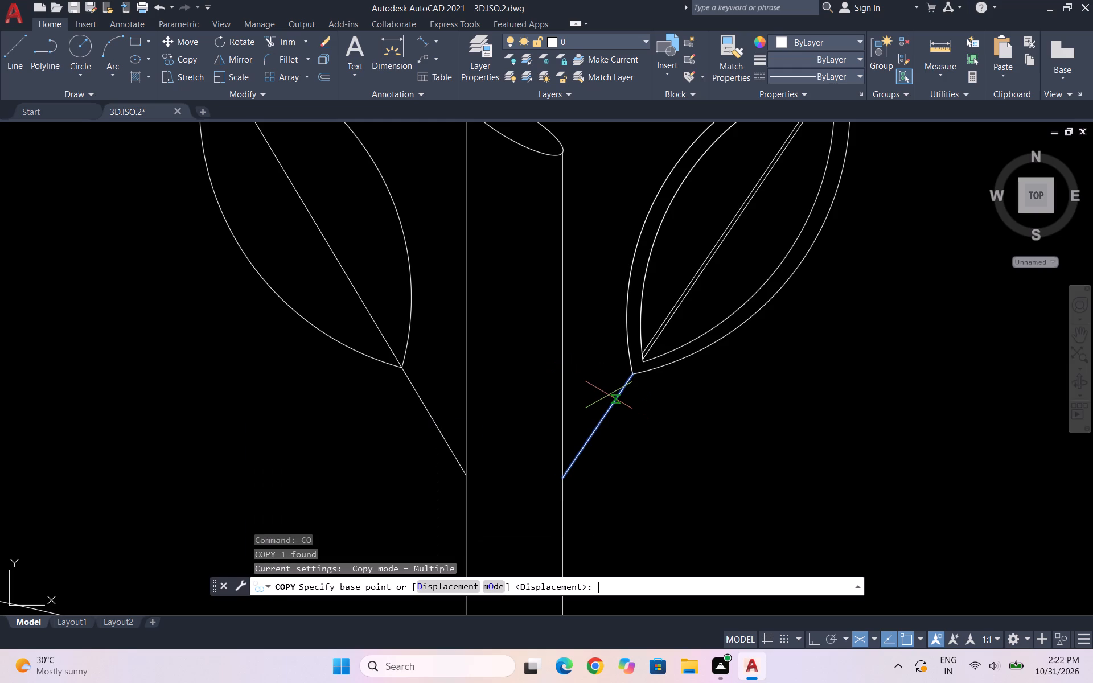
pyautogui.scroll(2, 655, 364)
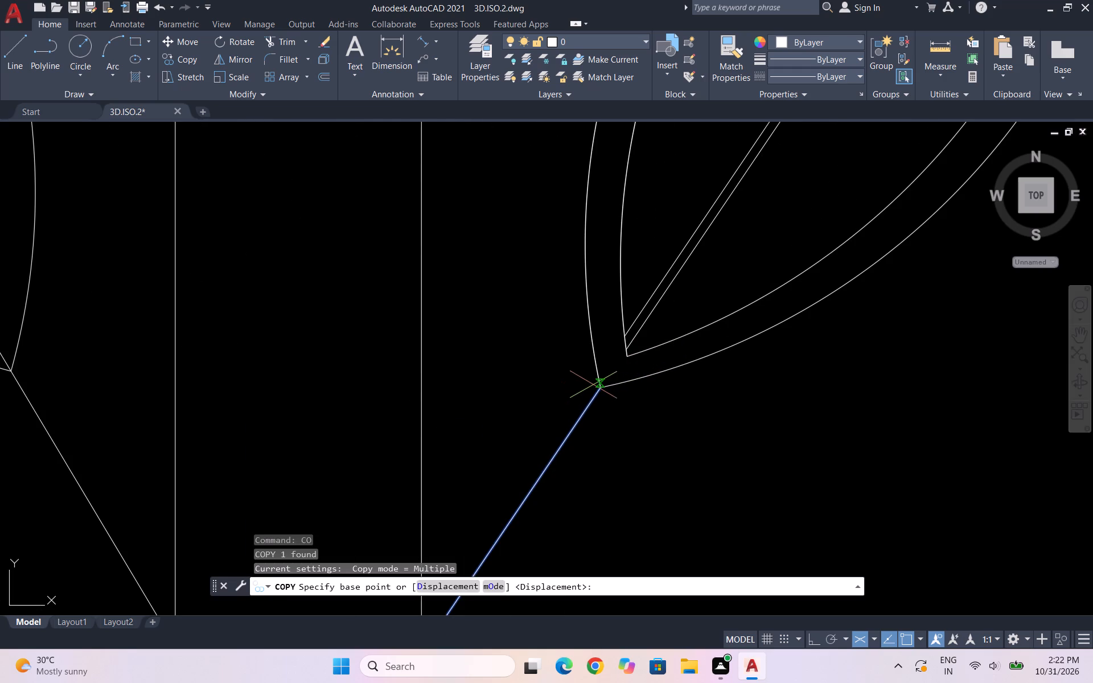
pyautogui.click(601, 391)
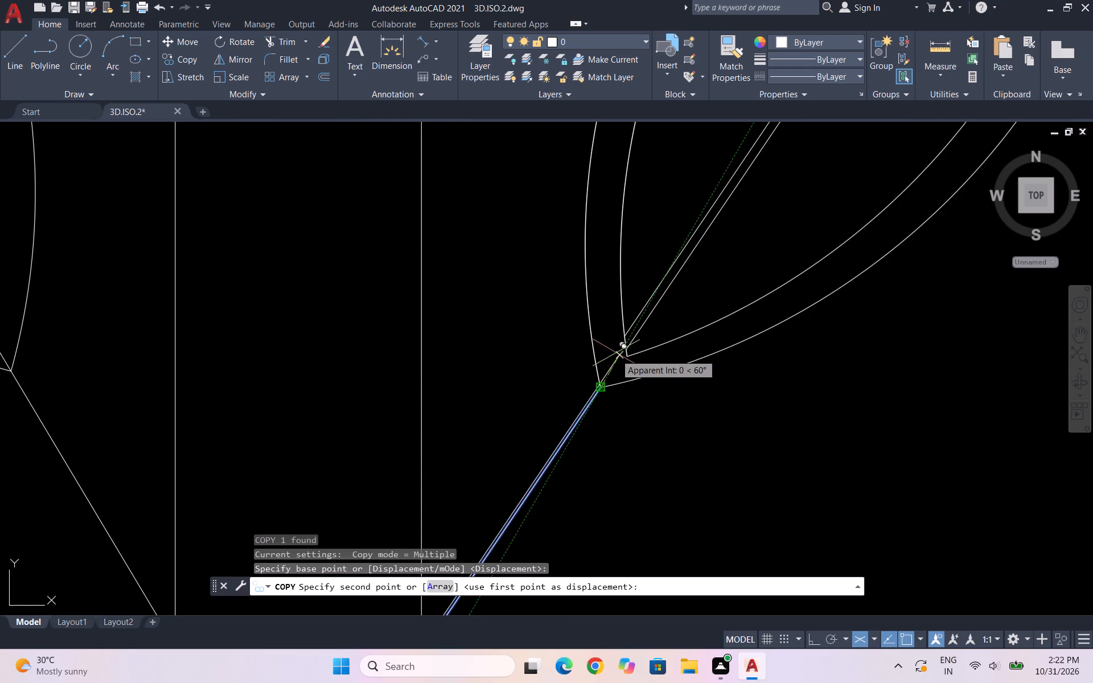
pyautogui.click(597, 378)
pyautogui.press('Escape')
pyautogui.scroll(-3, 714, 295)
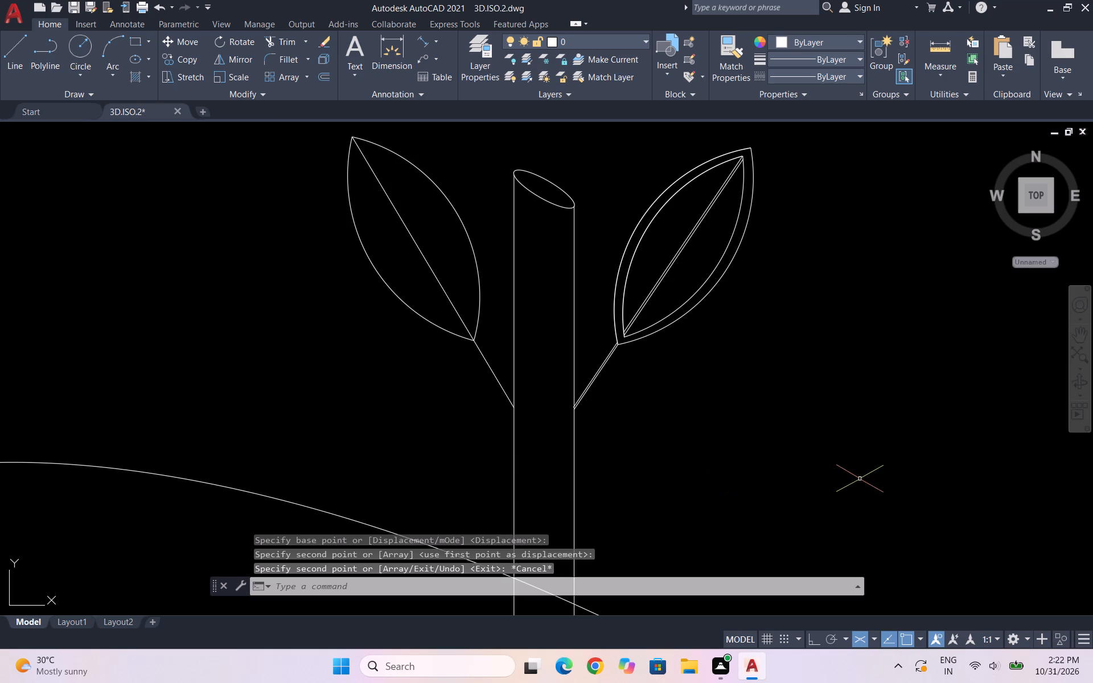
# Erase the single-outlined left-hand leaf together with its midrib and stalk.
pyautogui.press('Escape')
pyautogui.press('Escape')
pyautogui.moveTo(753, 415); pyautogui.dragTo(749, 401)
pyautogui.press('Escape')
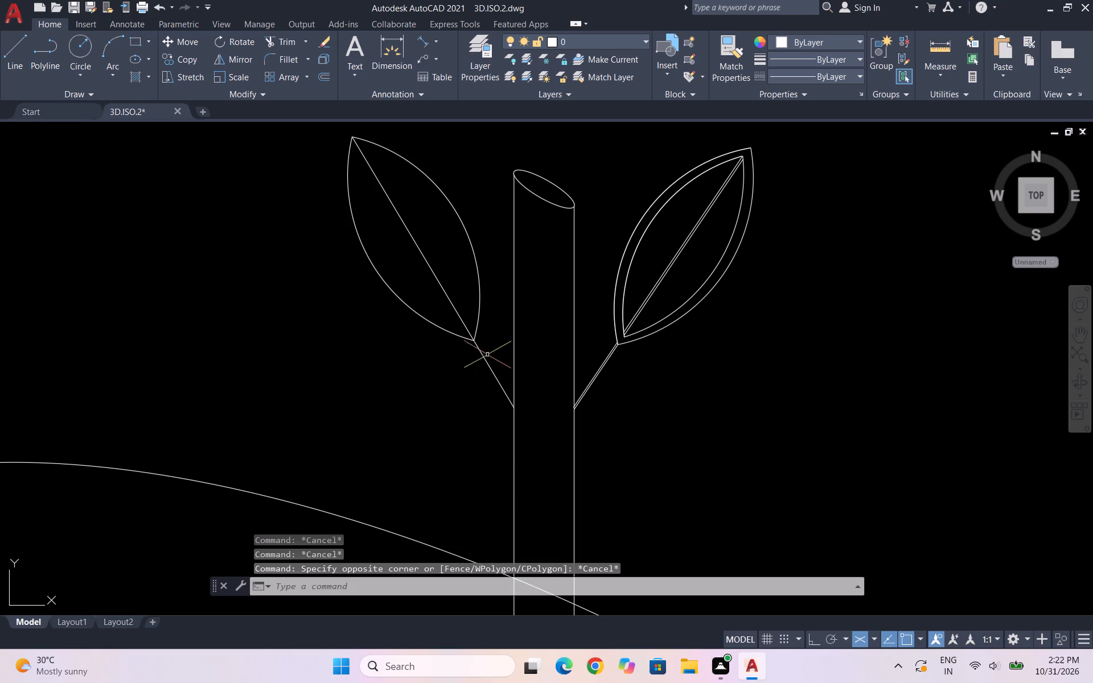
pyautogui.click(488, 357)
pyautogui.moveTo(385, 231); pyautogui.dragTo(385, 236)
pyautogui.press('Delete')
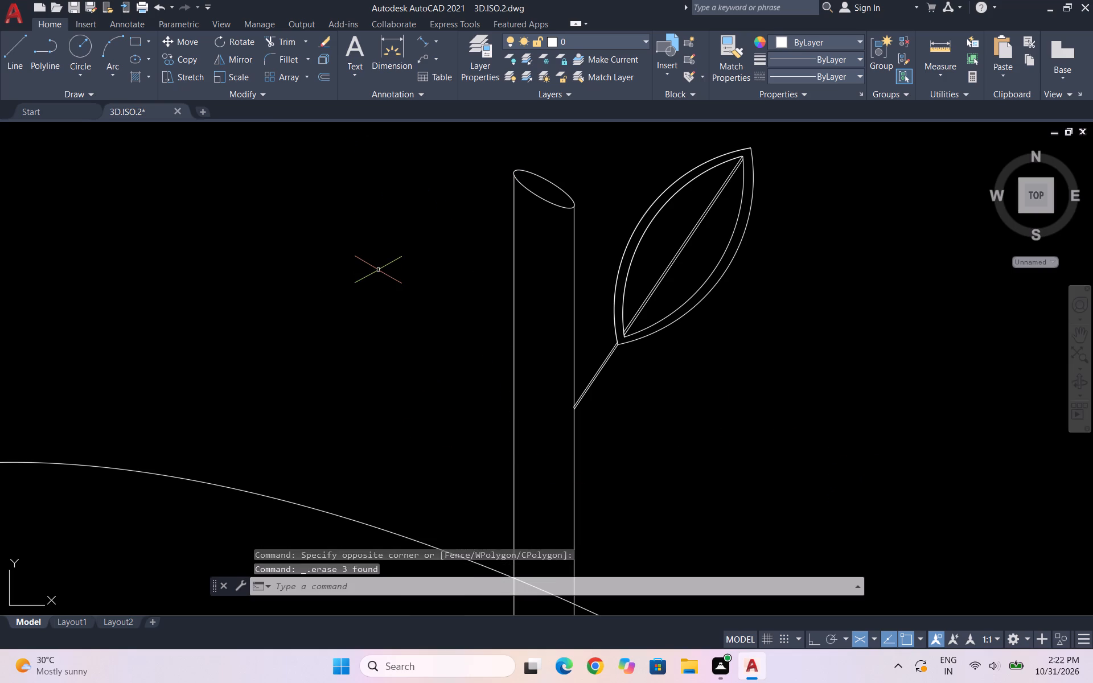
# Mirror the detailed right-hand leaf and its doubled stalk across a near-vertical line through the stem, keeping the source objects.
pyautogui.press('Escape')
pyautogui.press('Escape')
pyautogui.moveTo(697, 358); pyautogui.dragTo(671, 330)
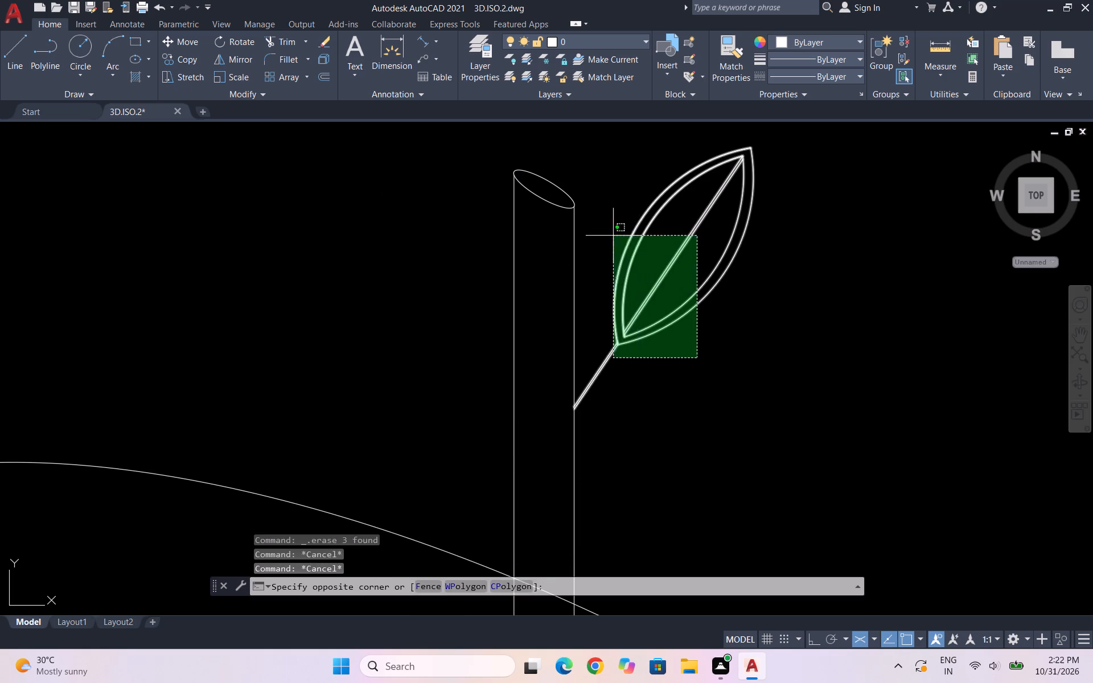
pyautogui.click(613, 236)
pyautogui.write('MI')
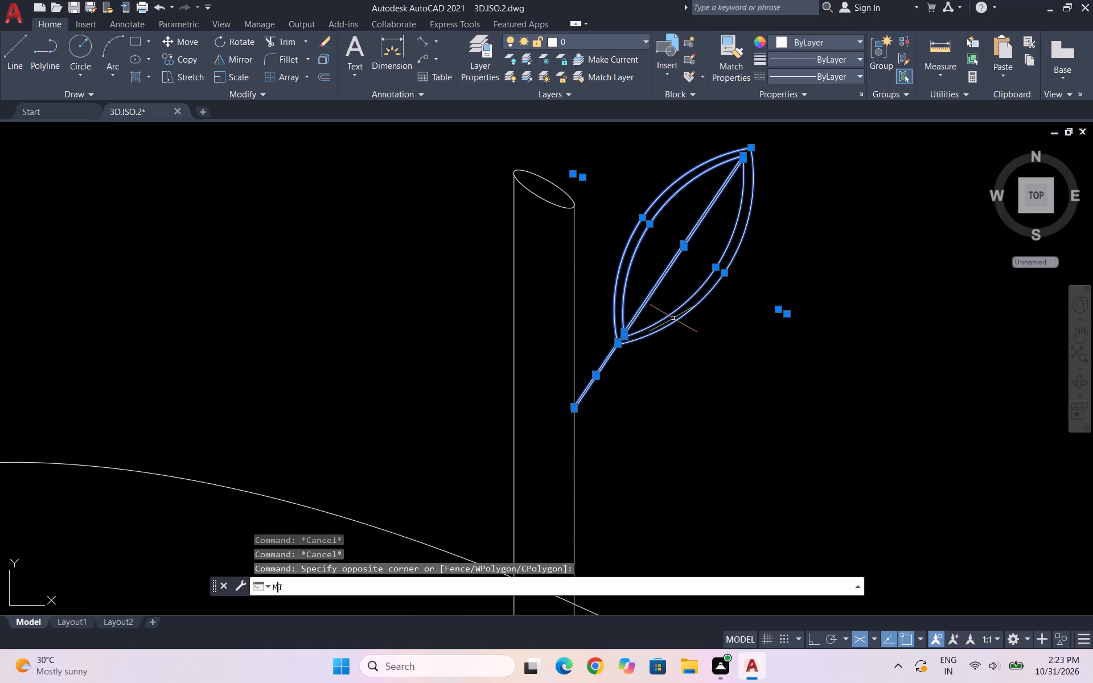
pyautogui.press('Return')
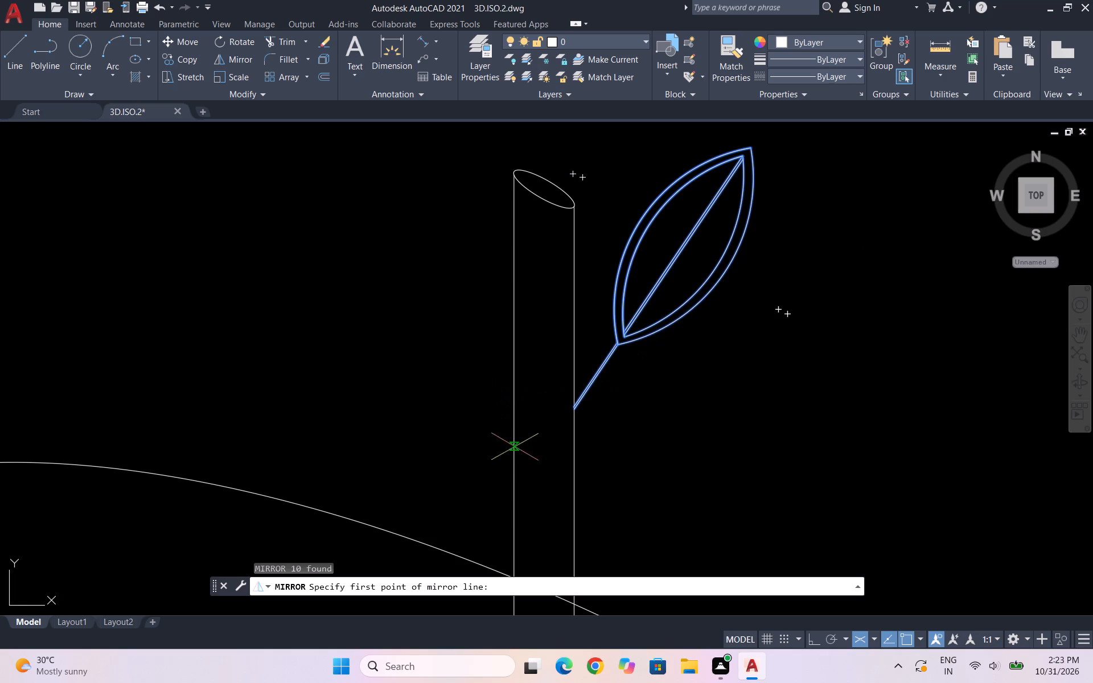
pyautogui.moveTo(533, 463); pyautogui.dragTo(534, 457)
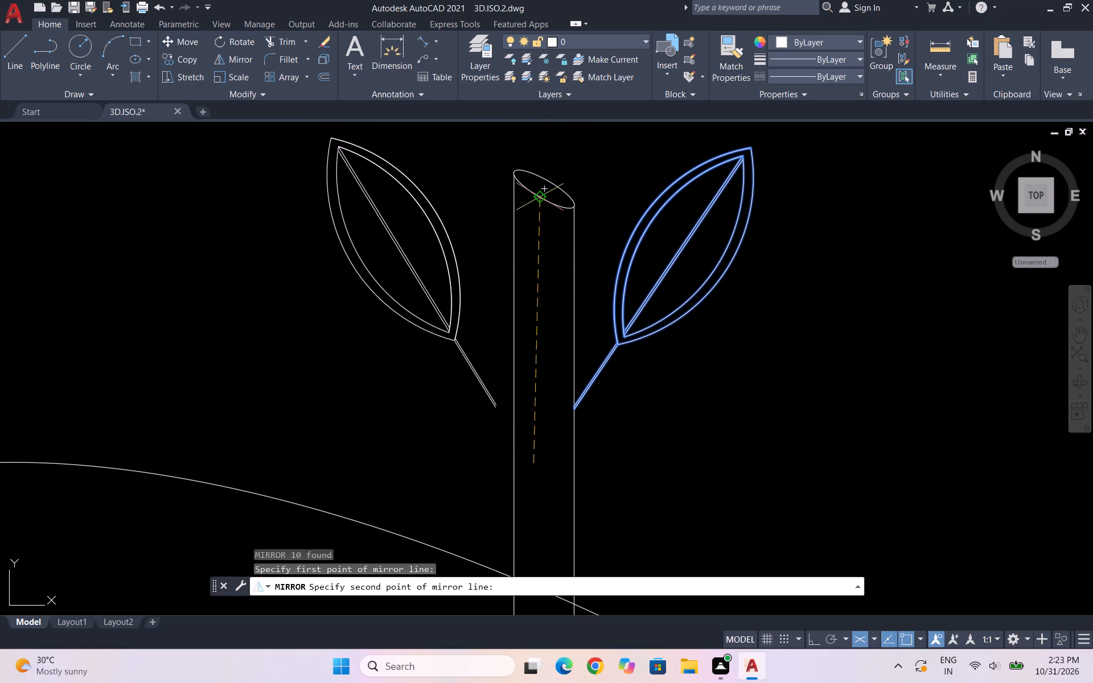
pyautogui.click(548, 189)
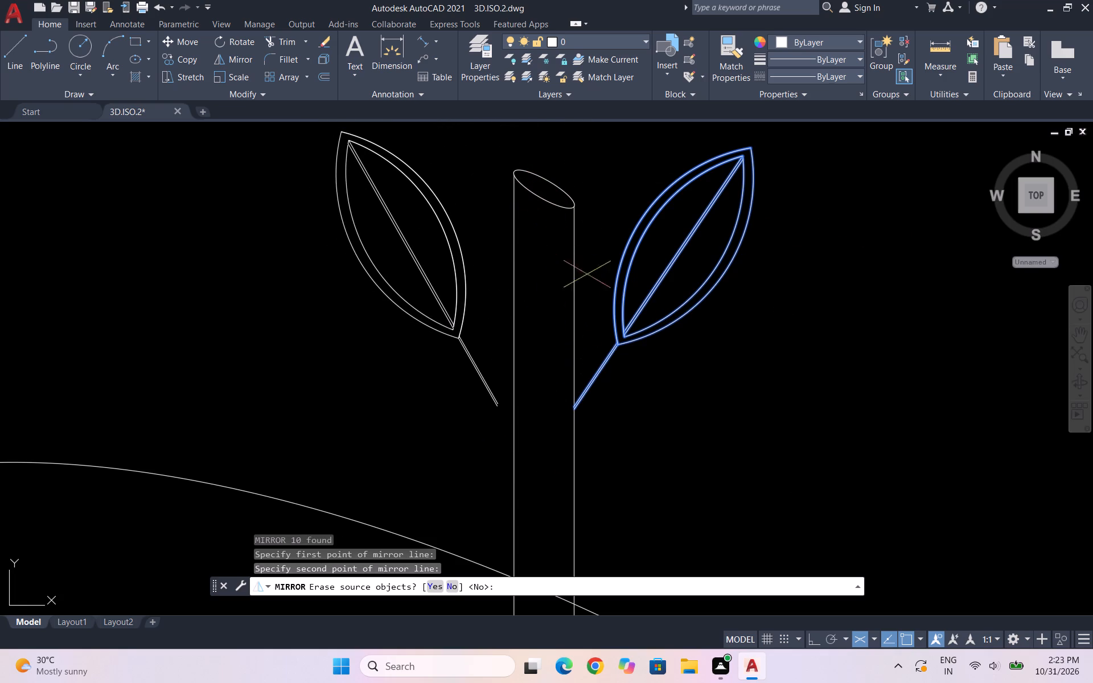
pyautogui.press('space')
pyautogui.press('space')
pyautogui.press('space')
pyautogui.press('space')
pyautogui.press('space')
pyautogui.press('space')
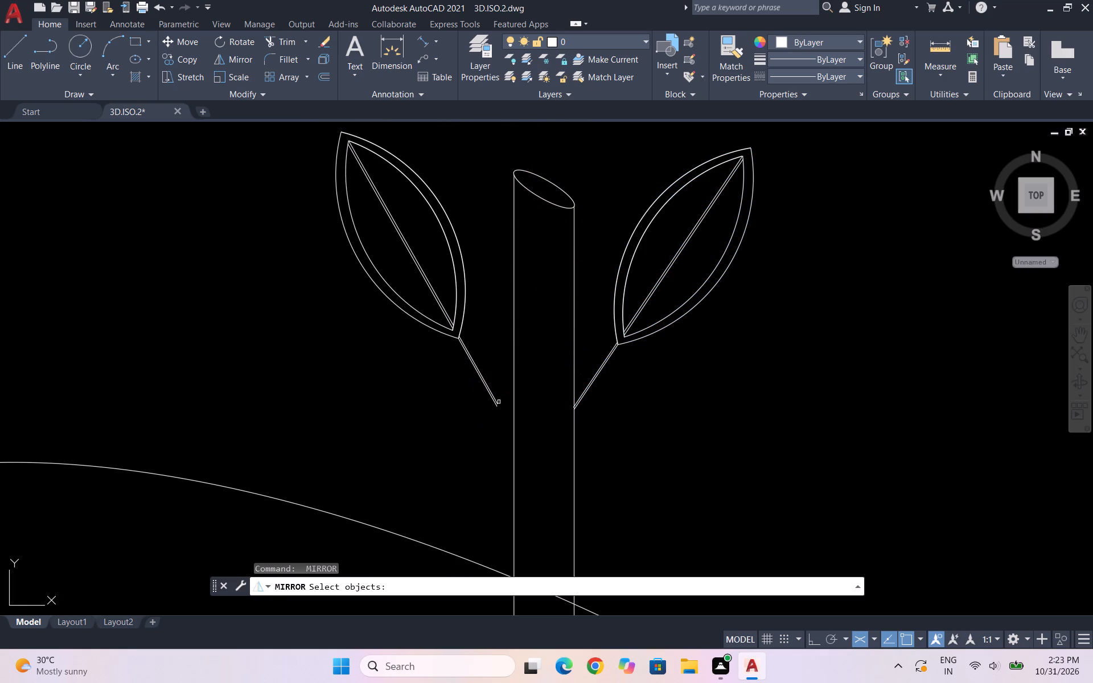
pyautogui.press('space')
pyautogui.press('space')
pyautogui.press('space')
pyautogui.press('Escape')
# Move the mirrored leaf from its stalk's lower end onto the stem's left edge.
pyautogui.moveTo(505, 427); pyautogui.dragTo(506, 420)
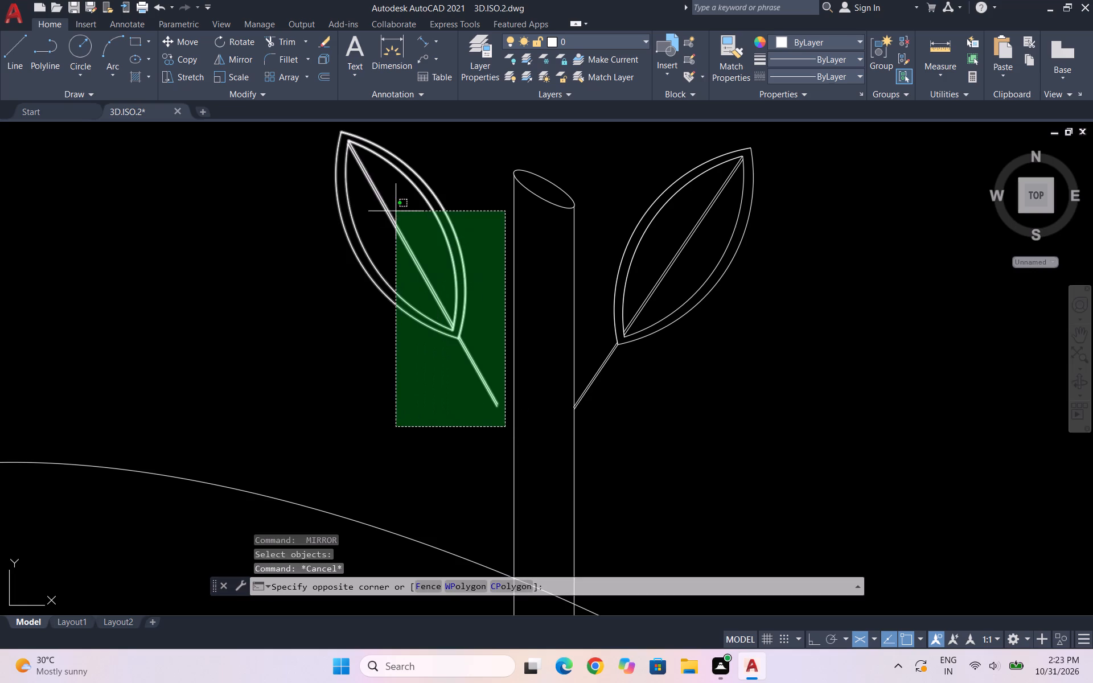
pyautogui.click(314, 135)
pyautogui.press('m')
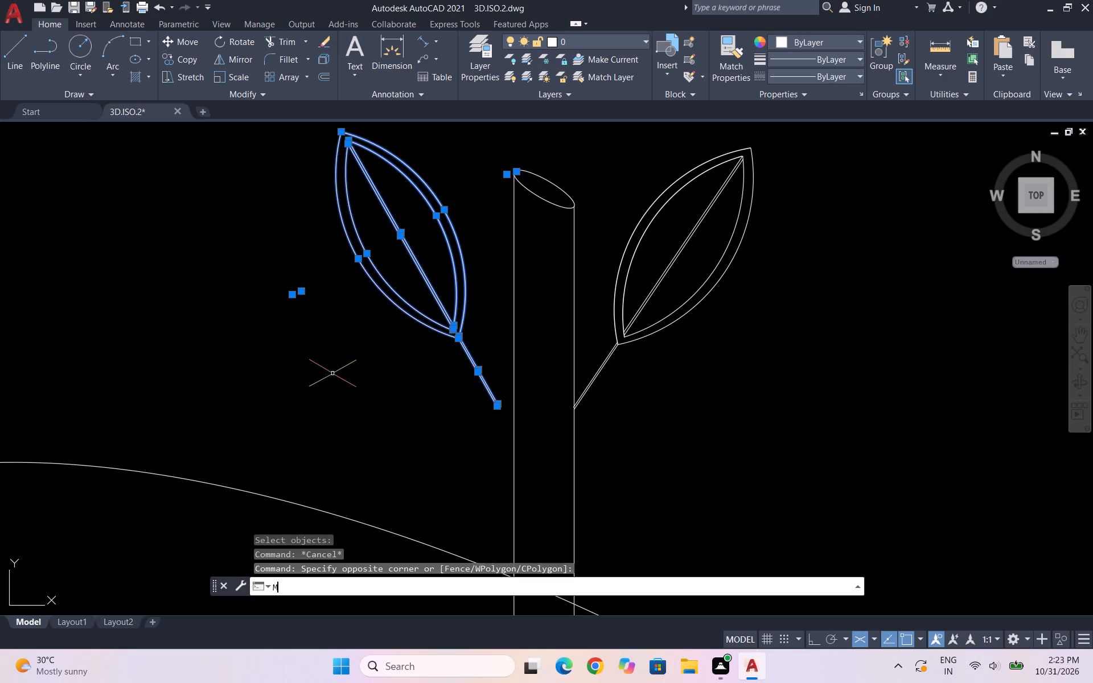
pyautogui.press('Return')
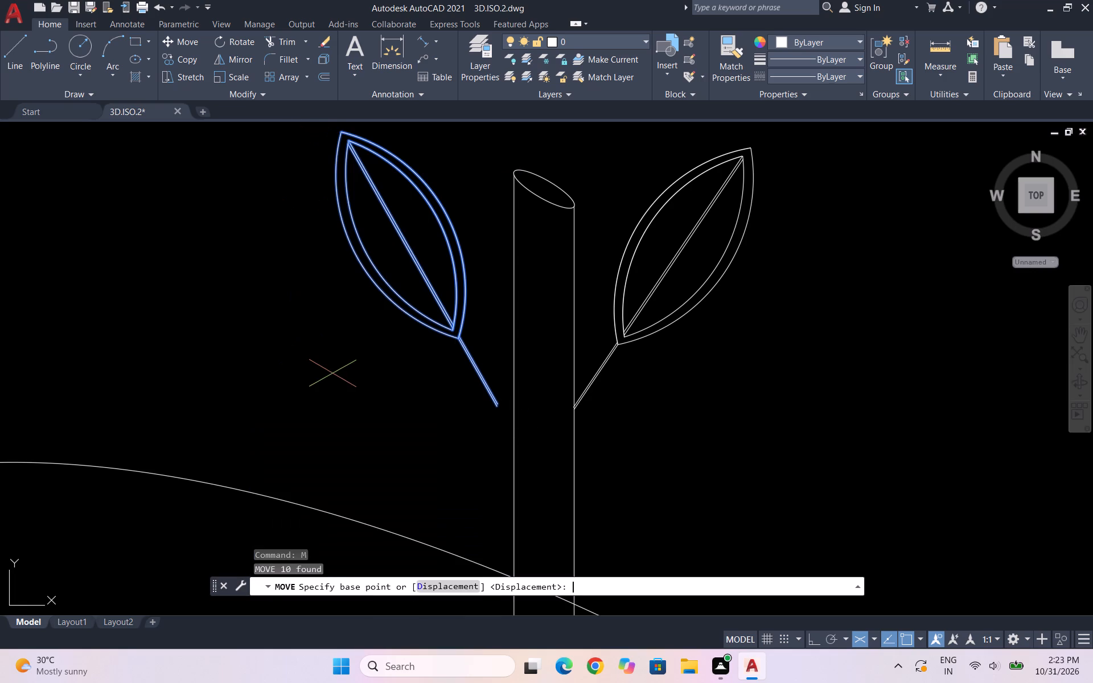
pyautogui.scroll(3, 480, 438)
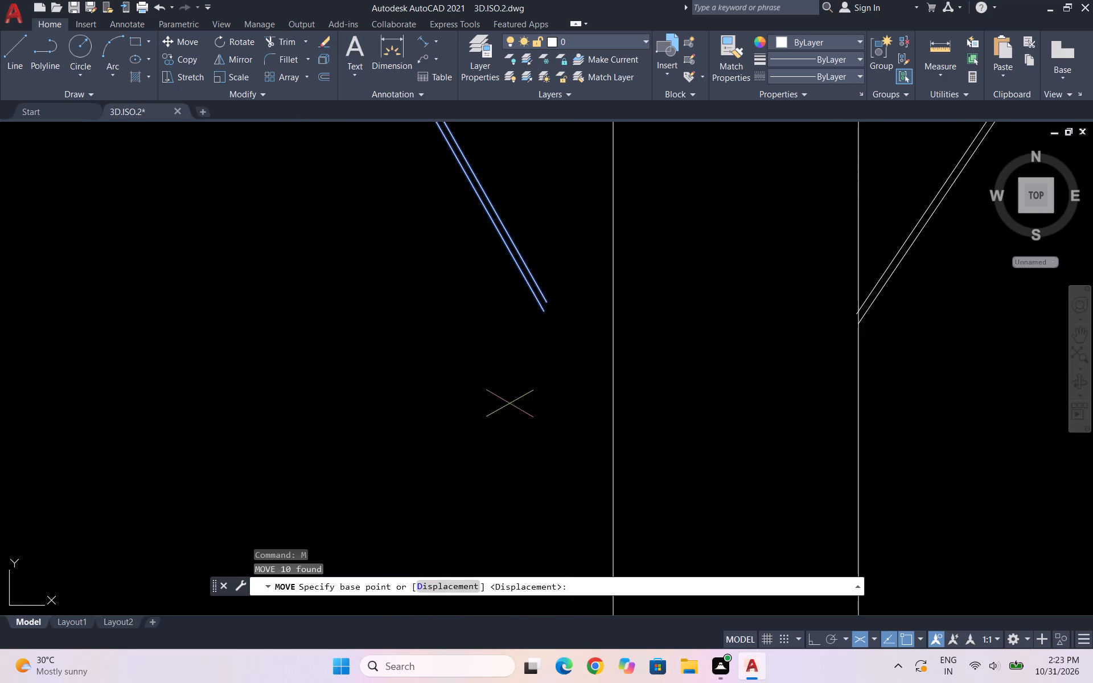
pyautogui.click(546, 302)
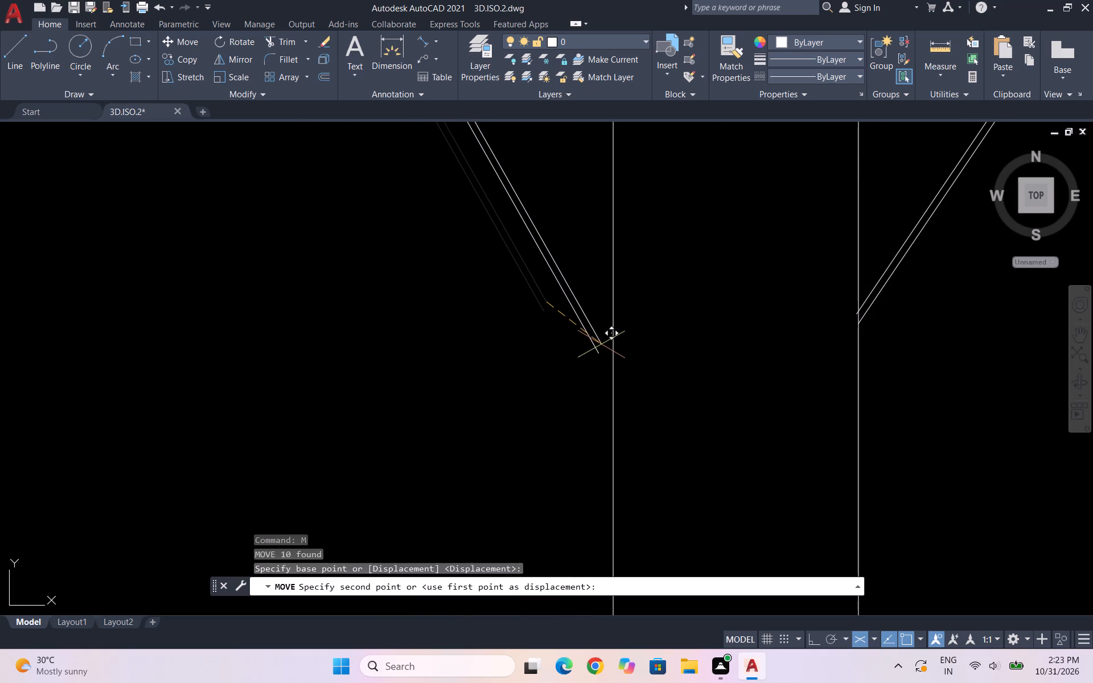
pyautogui.click(611, 347)
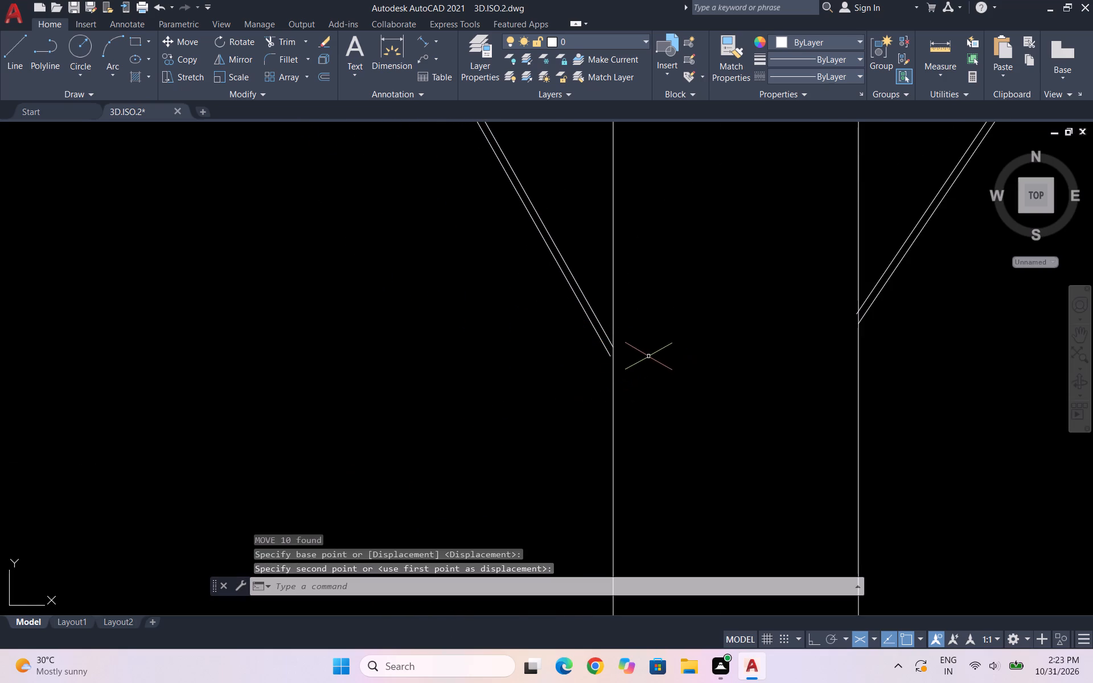
# Extend the shorter stalk line of the left-hand leaf to the stem's left edge.
pyautogui.scroll(3, 648, 356)
pyautogui.press('Escape')
pyautogui.write('EX')
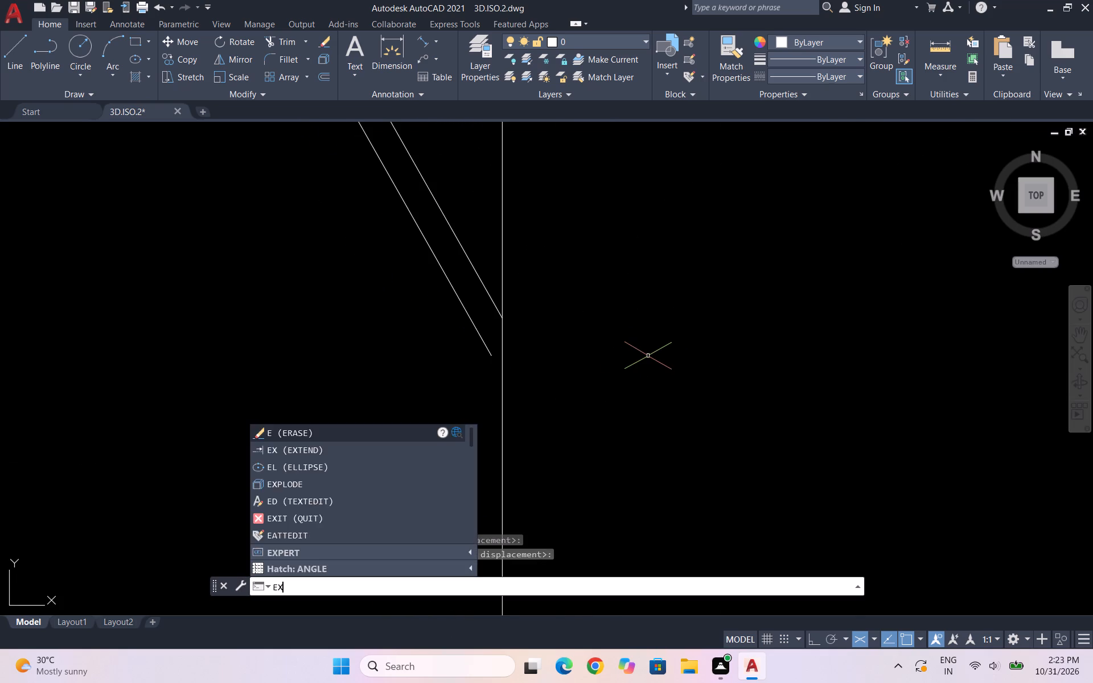
pyautogui.press('Return')
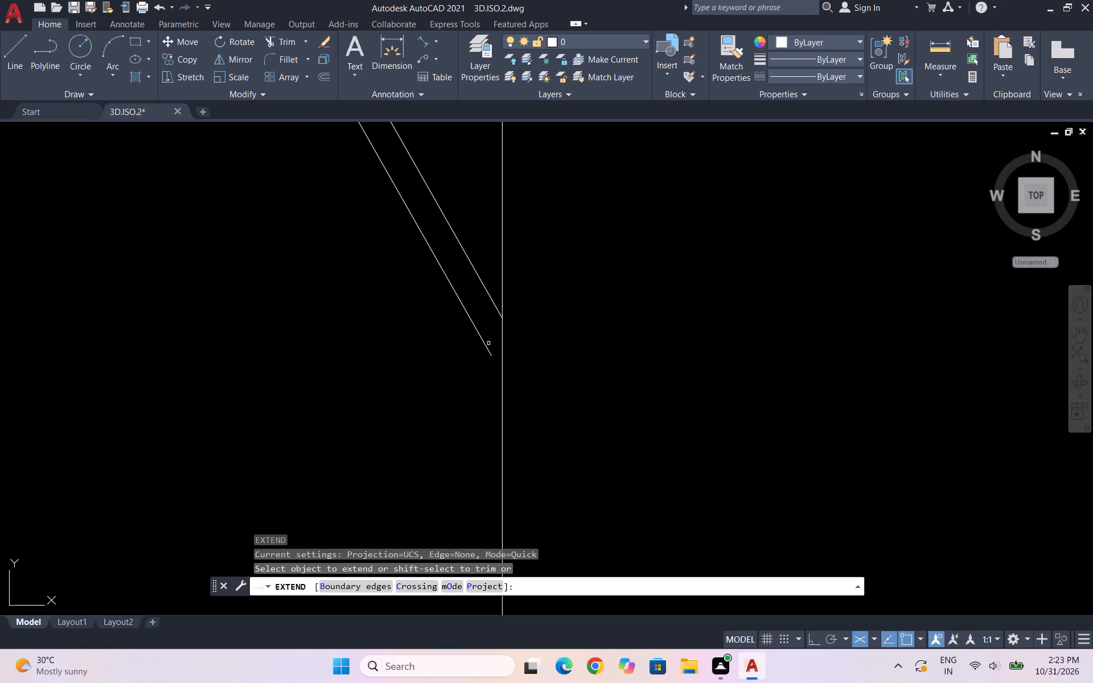
pyautogui.click(491, 351)
pyautogui.scroll(-3, 592, 321)
pyautogui.scroll(-2, 540, 391)
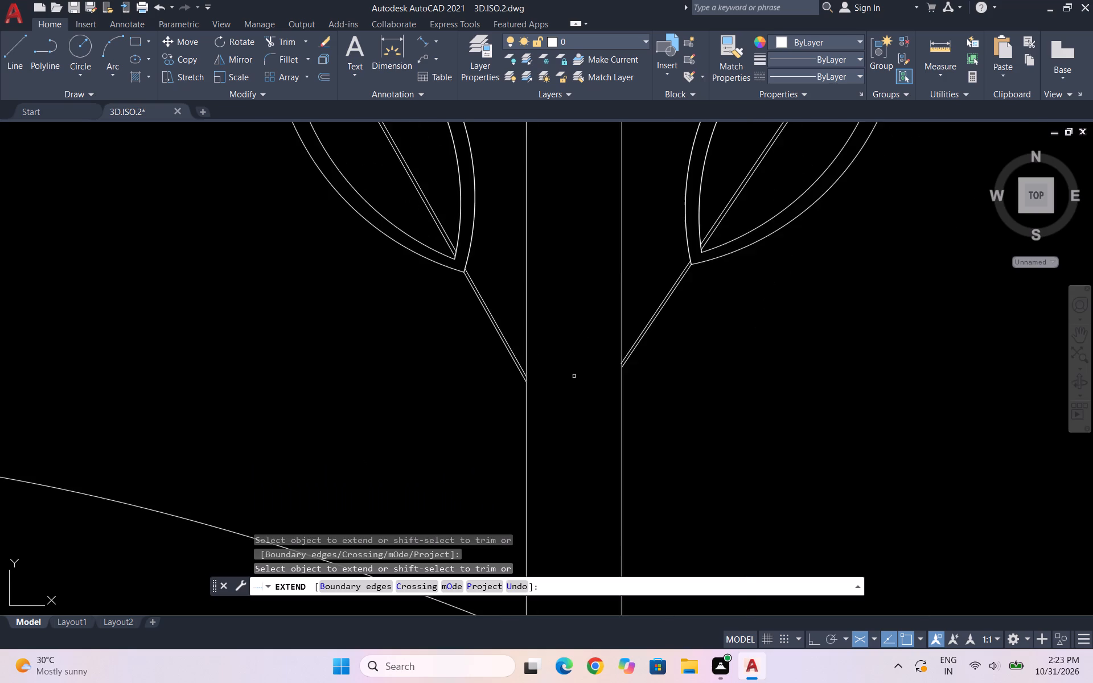
pyautogui.scroll(-2, 713, 351)
pyautogui.press('Escape')
pyautogui.press('Escape')
pyautogui.press('Escape')
pyautogui.press('Escape')
pyautogui.press('Escape')
pyautogui.press('Escape')
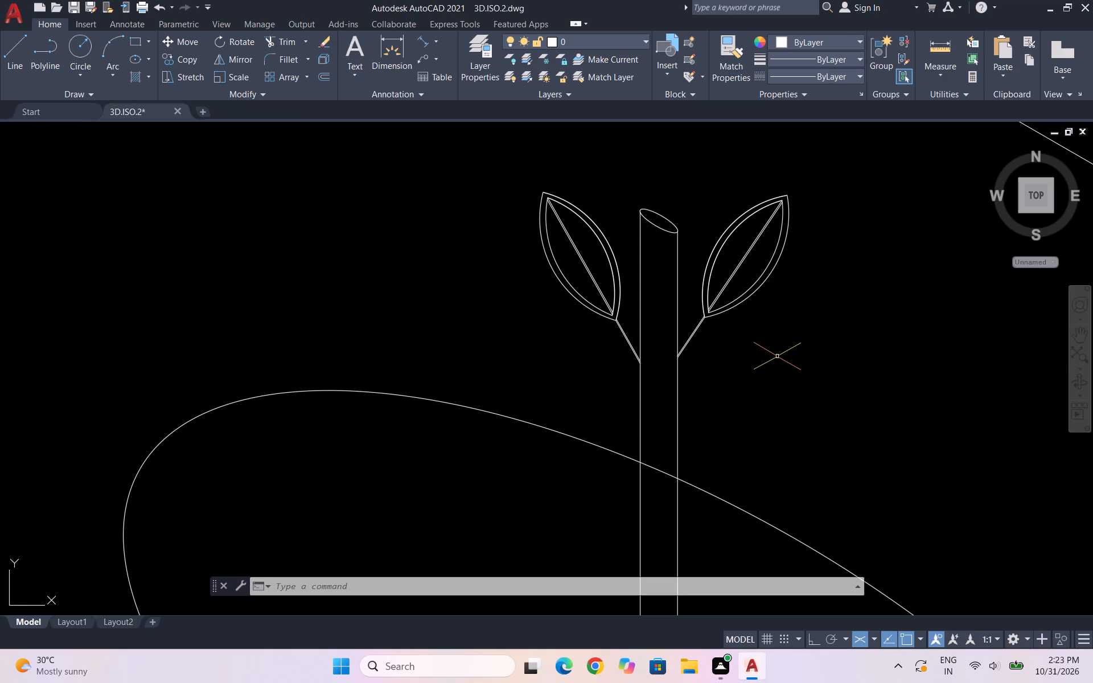
pyautogui.press('Escape')
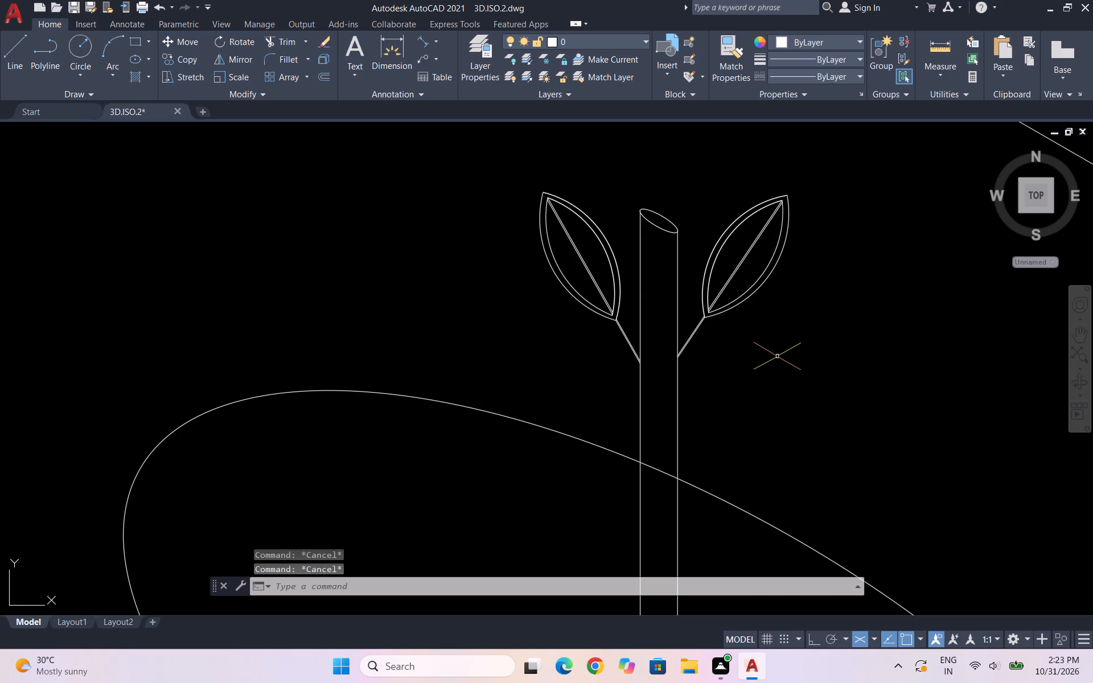
pyautogui.press('Escape')
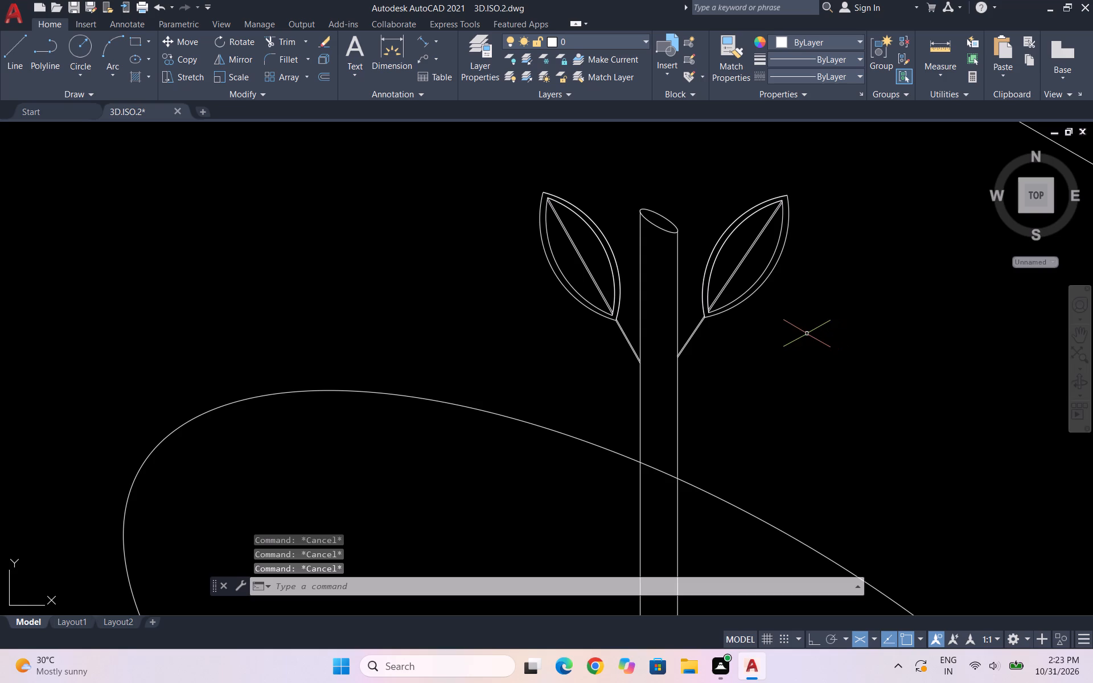
pyautogui.press('Escape')
# Copy the right-hand leaf with its doubled stalk straight down from its stalk's lower end to a lower point on the stem's right edge.
pyautogui.click(804, 323)
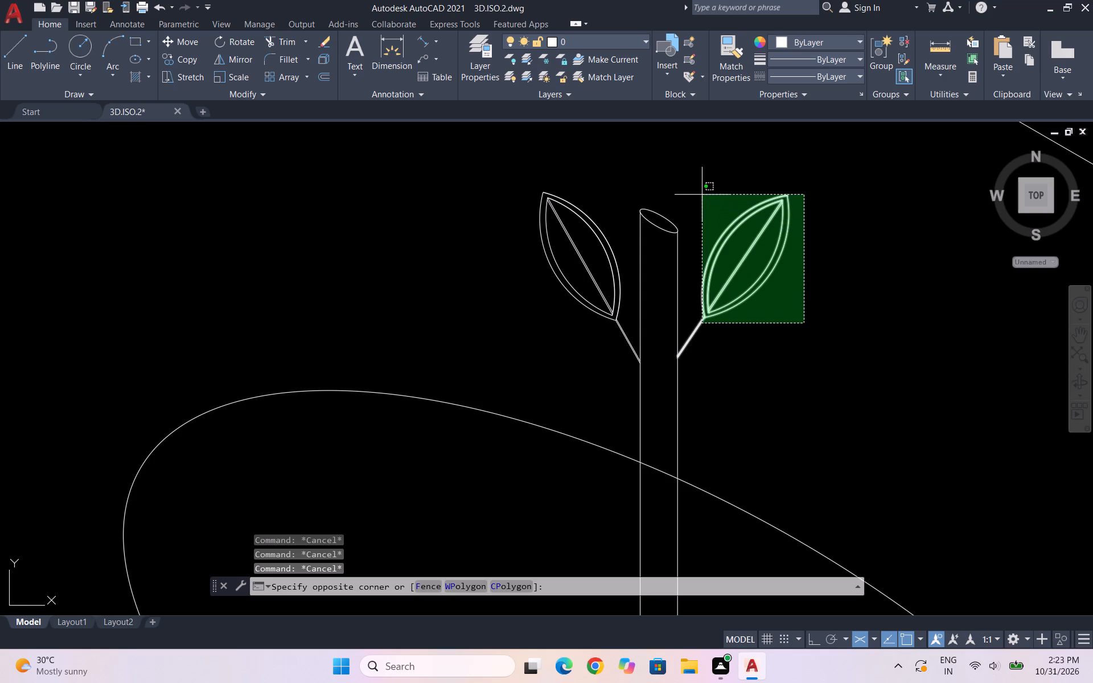
pyautogui.click(697, 184)
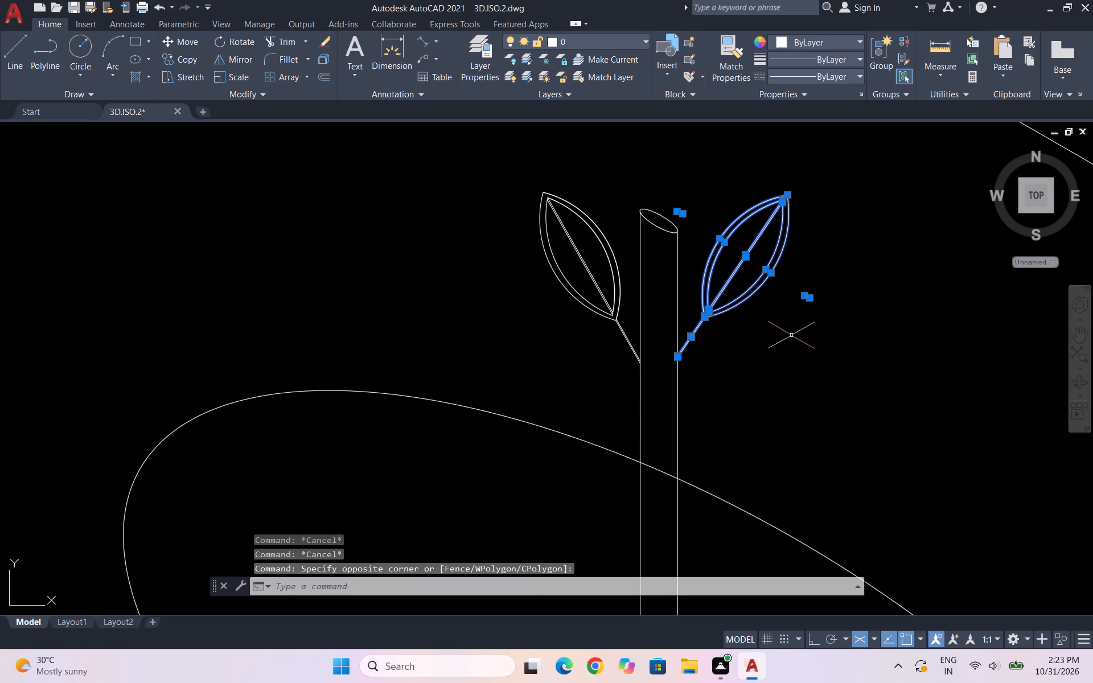
pyautogui.write('CO')
pyautogui.press('Return')
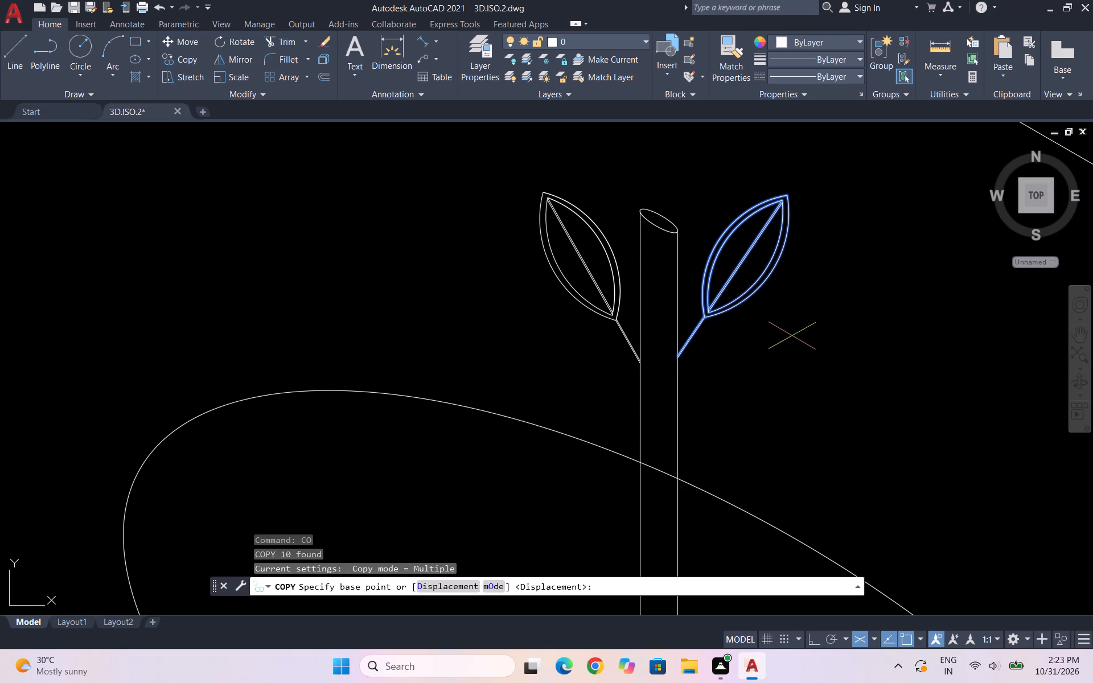
pyautogui.scroll(4, 700, 353)
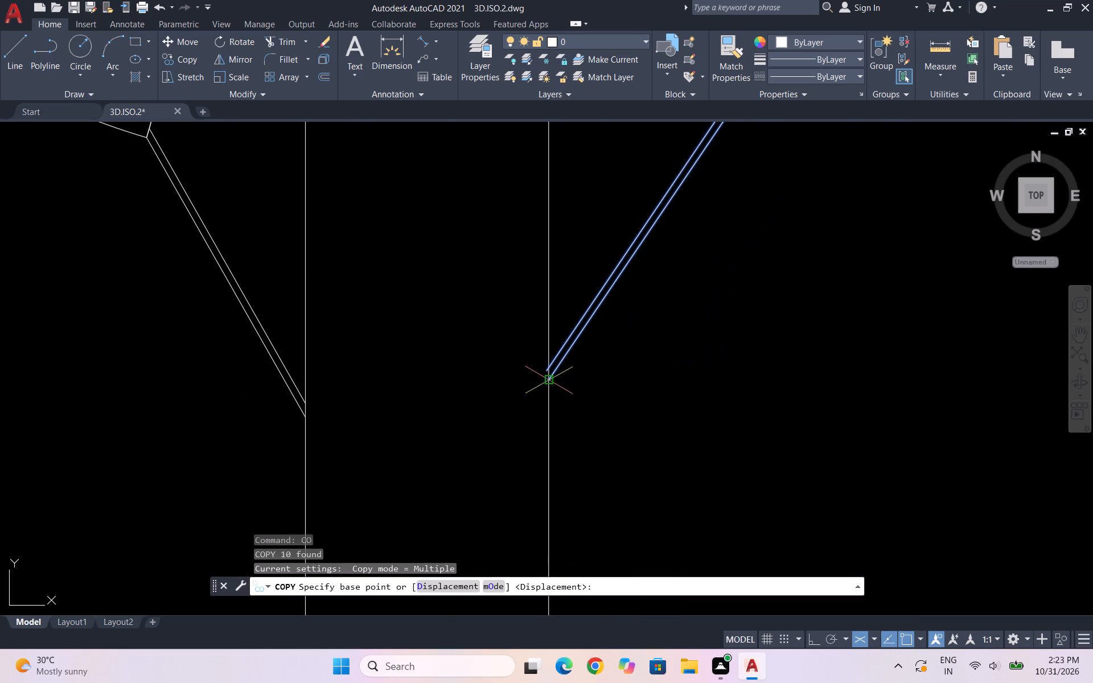
pyautogui.scroll(3, 545, 377)
pyautogui.click(553, 392)
pyautogui.scroll(-7, 546, 344)
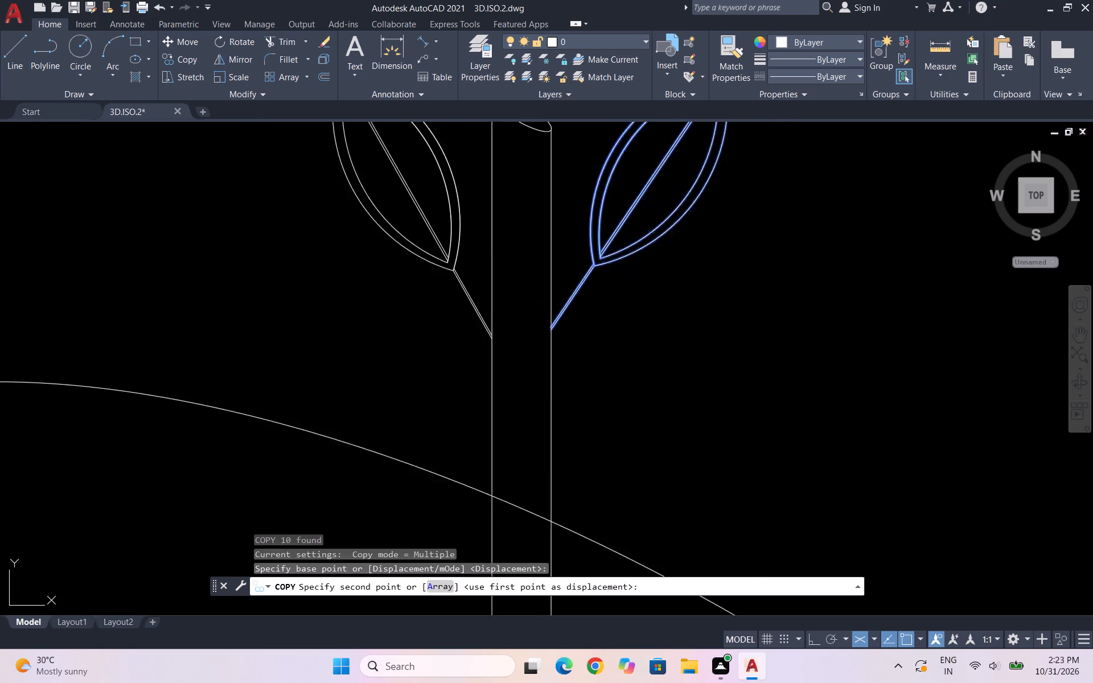
pyautogui.scroll(-2, 553, 306)
pyautogui.scroll(2, 556, 384)
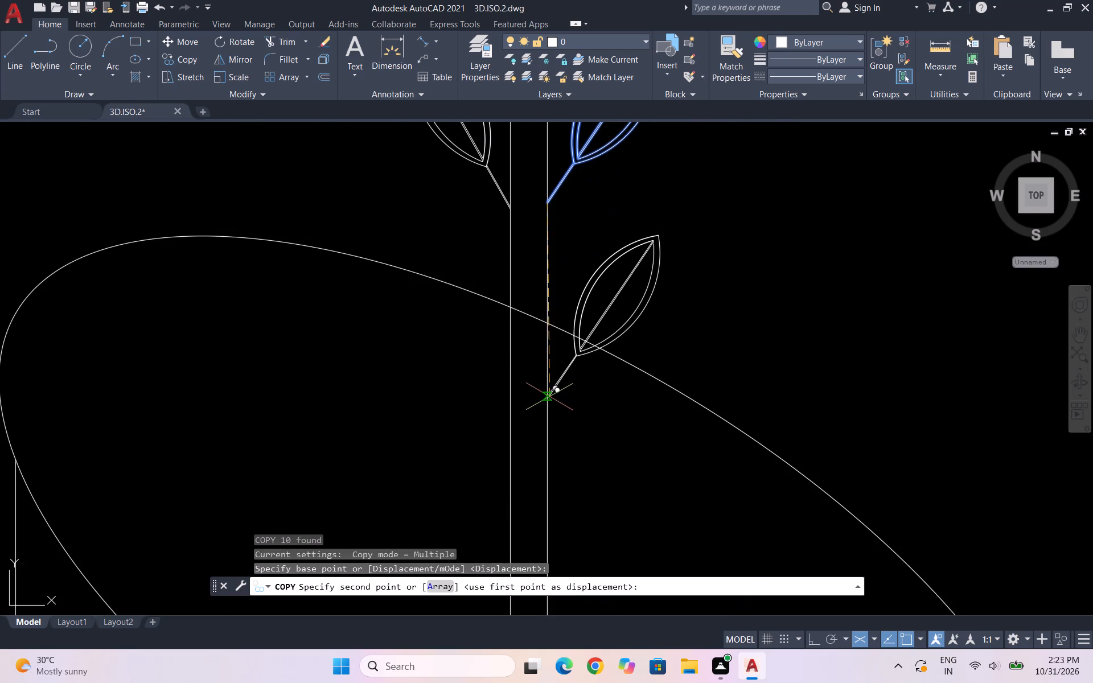
pyautogui.scroll(3, 548, 405)
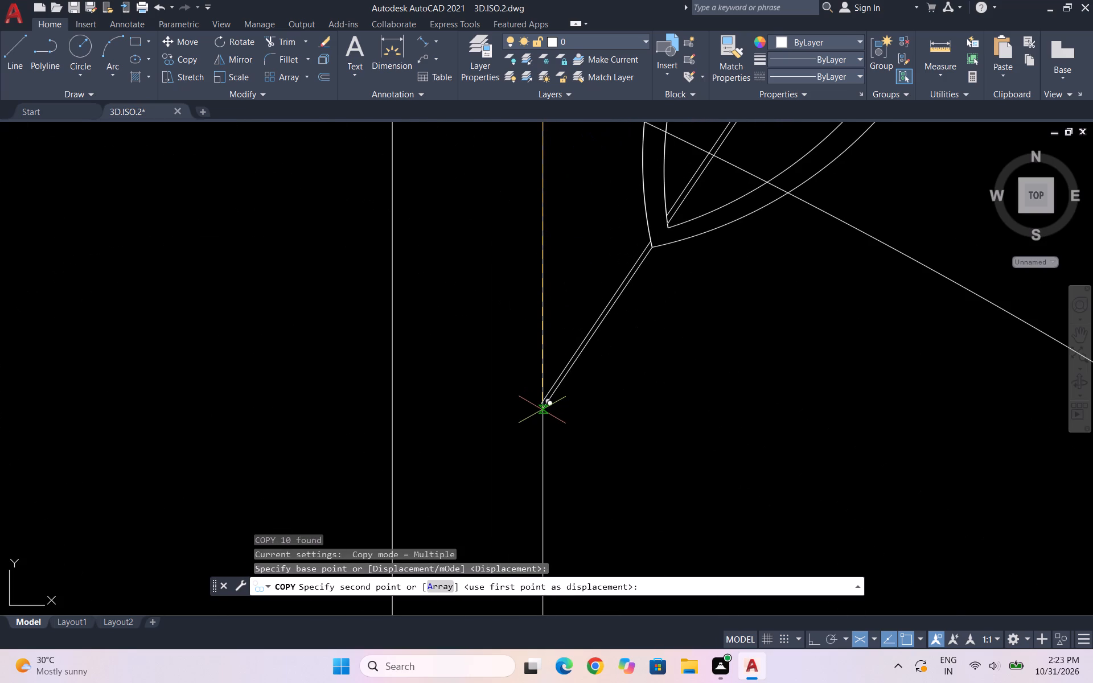
pyautogui.scroll(4, 541, 408)
pyautogui.click(541, 398)
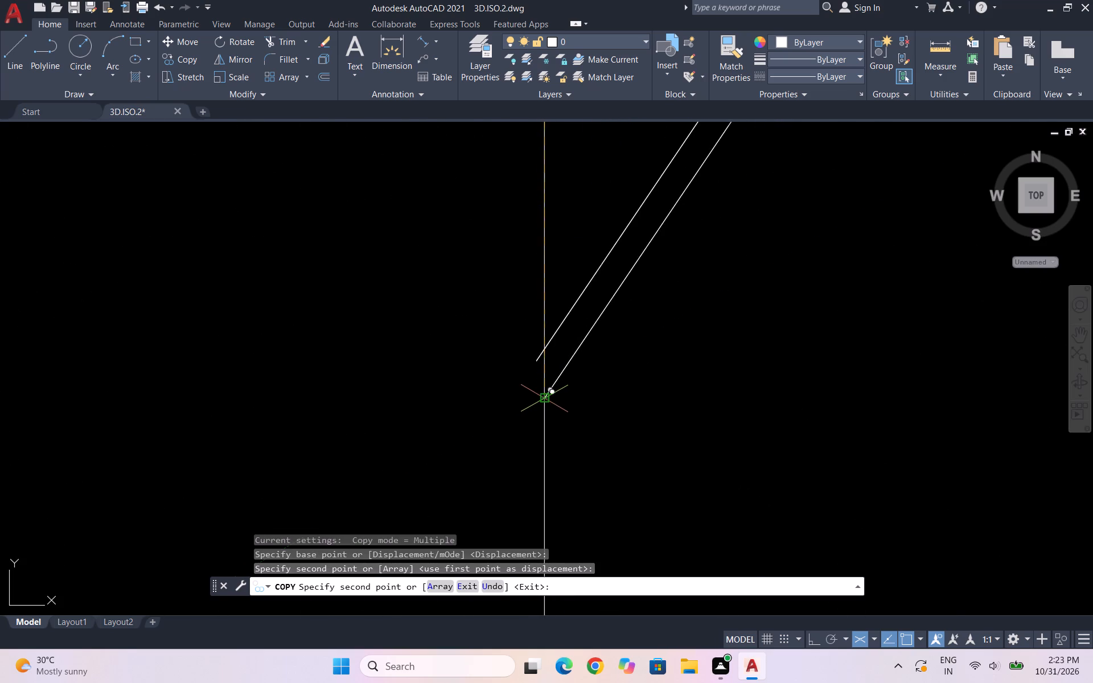
pyautogui.scroll(-9, 635, 350)
pyautogui.press('Escape')
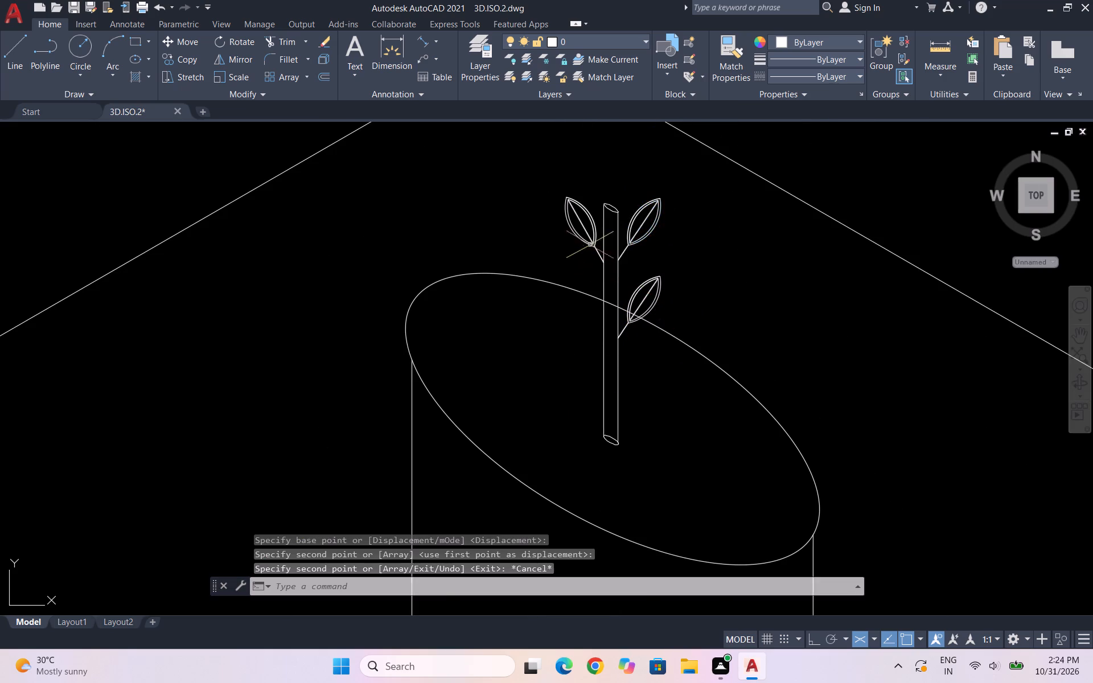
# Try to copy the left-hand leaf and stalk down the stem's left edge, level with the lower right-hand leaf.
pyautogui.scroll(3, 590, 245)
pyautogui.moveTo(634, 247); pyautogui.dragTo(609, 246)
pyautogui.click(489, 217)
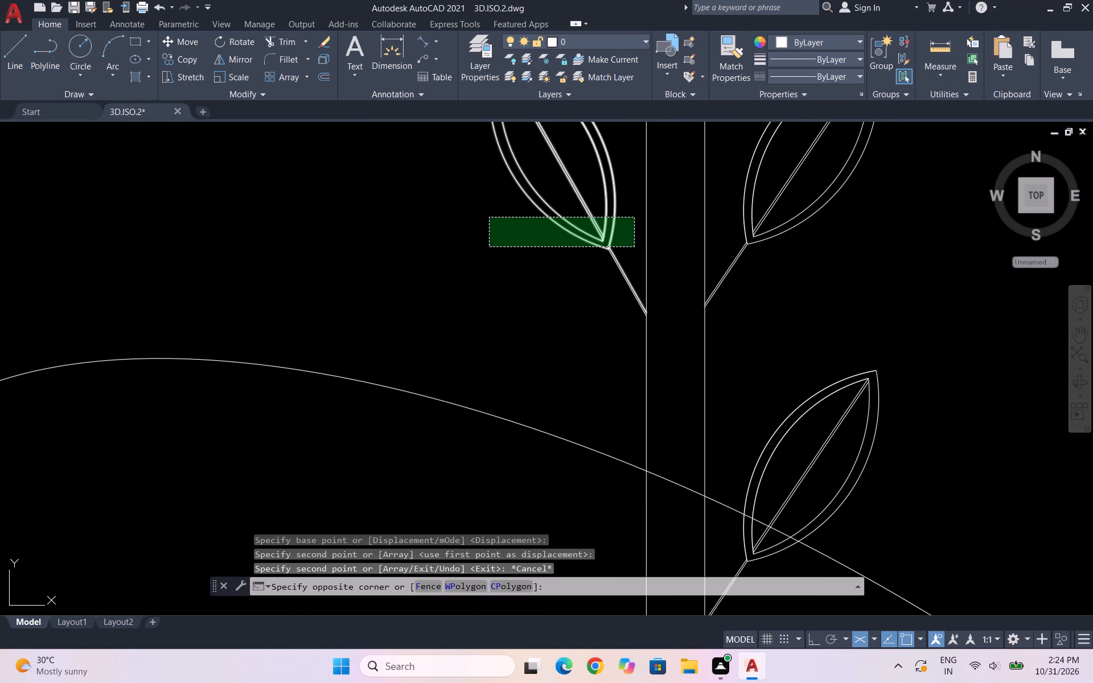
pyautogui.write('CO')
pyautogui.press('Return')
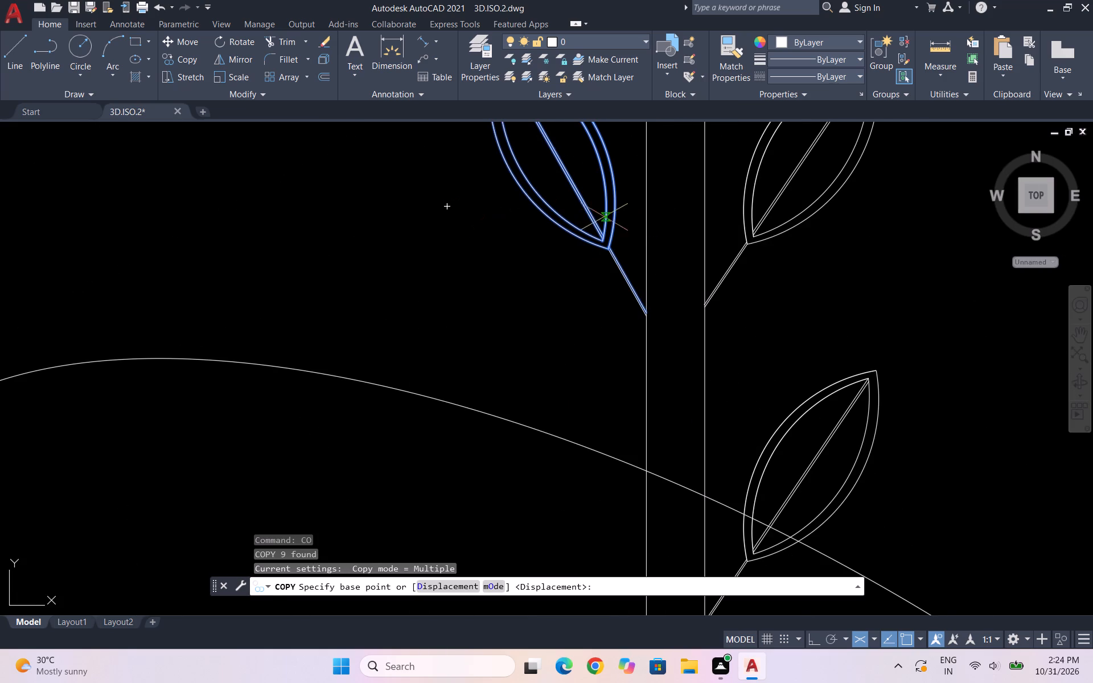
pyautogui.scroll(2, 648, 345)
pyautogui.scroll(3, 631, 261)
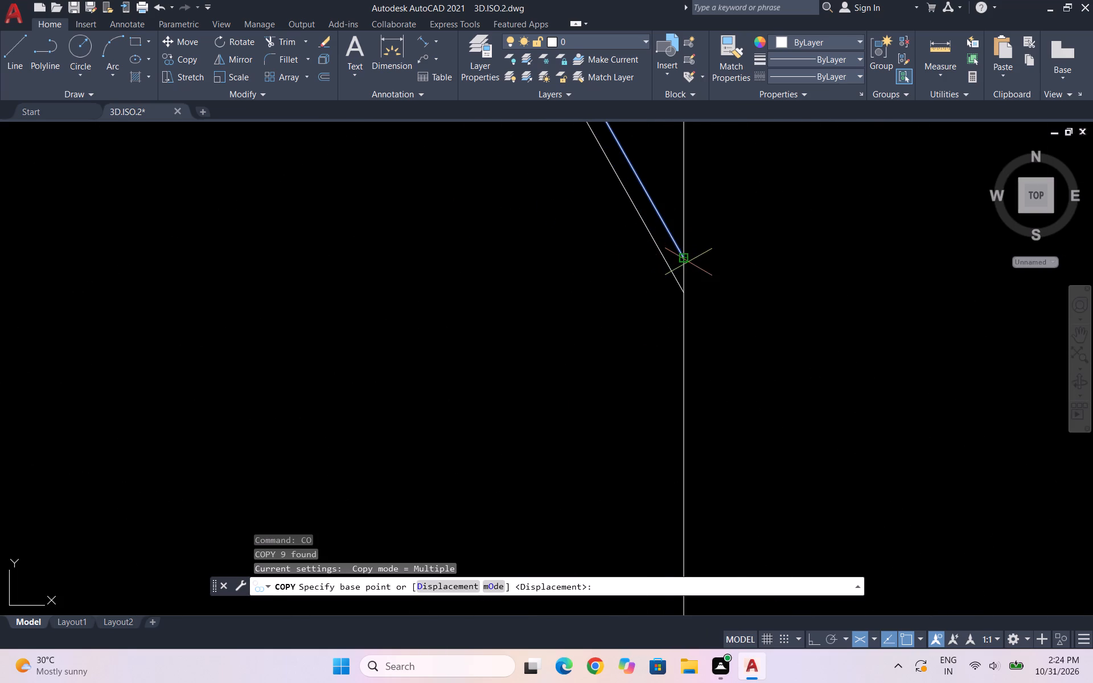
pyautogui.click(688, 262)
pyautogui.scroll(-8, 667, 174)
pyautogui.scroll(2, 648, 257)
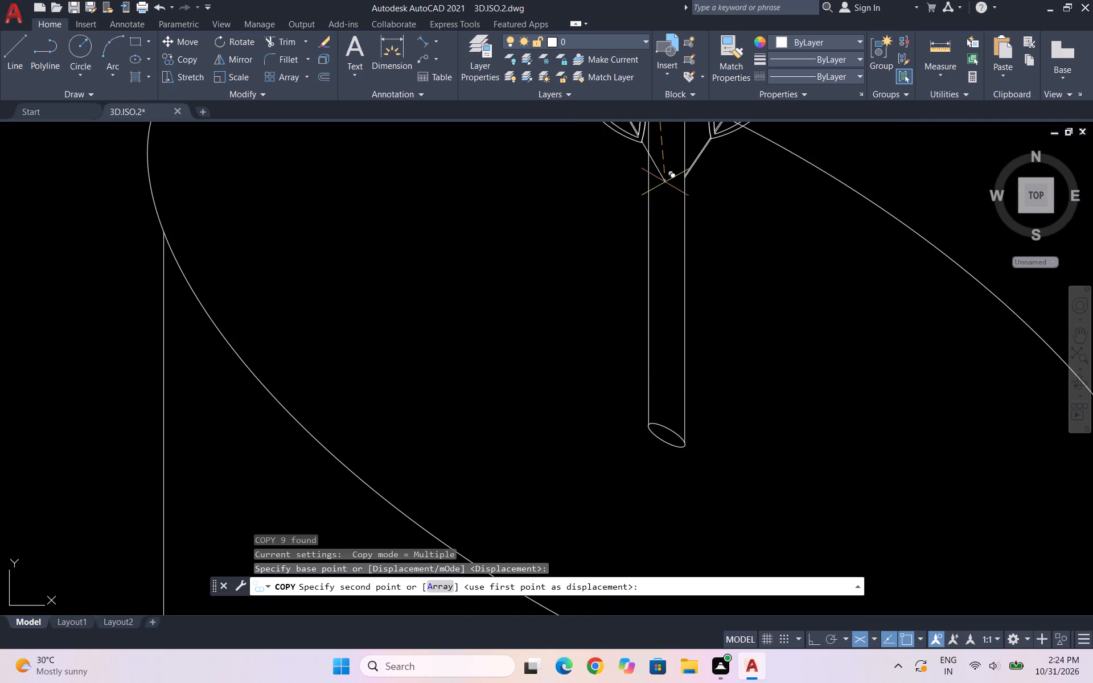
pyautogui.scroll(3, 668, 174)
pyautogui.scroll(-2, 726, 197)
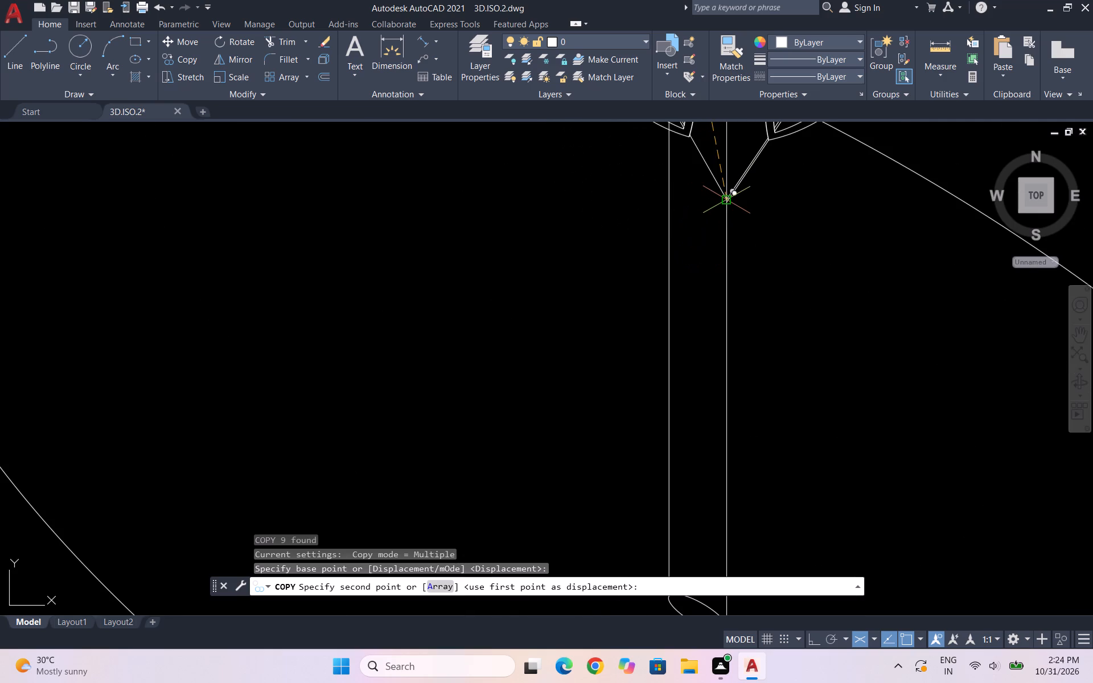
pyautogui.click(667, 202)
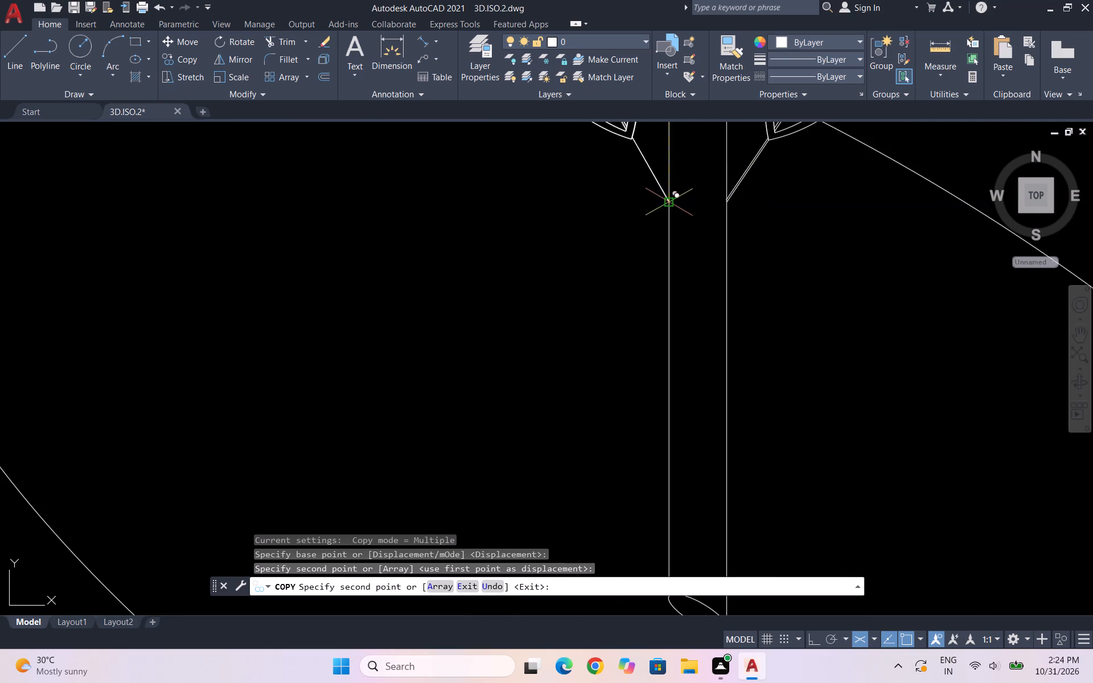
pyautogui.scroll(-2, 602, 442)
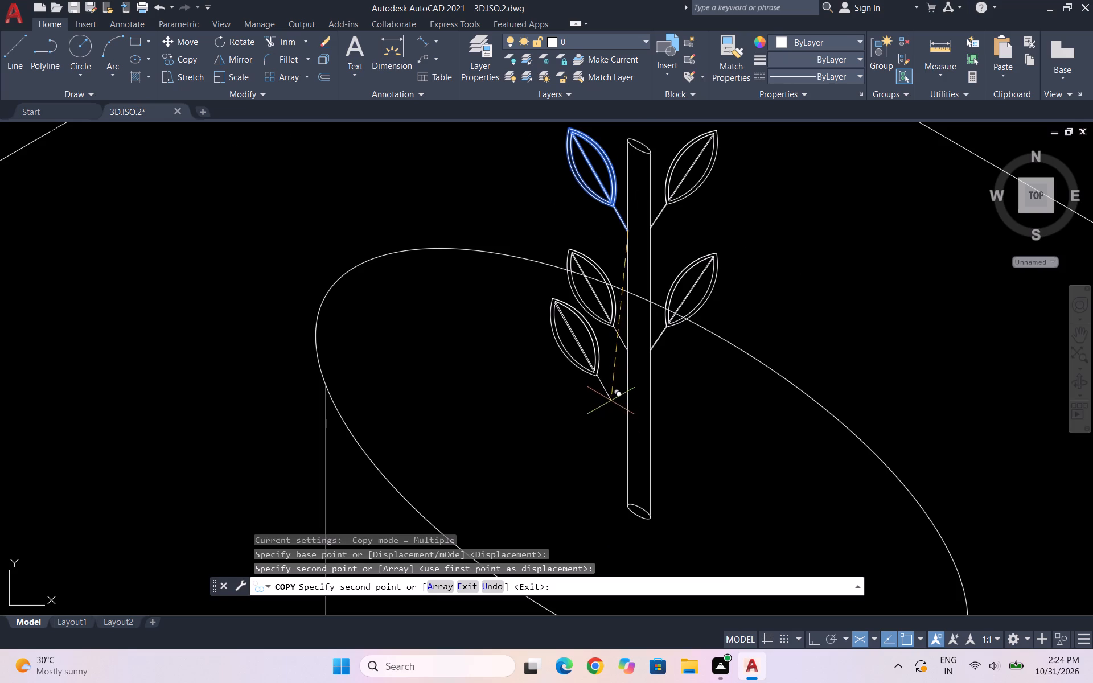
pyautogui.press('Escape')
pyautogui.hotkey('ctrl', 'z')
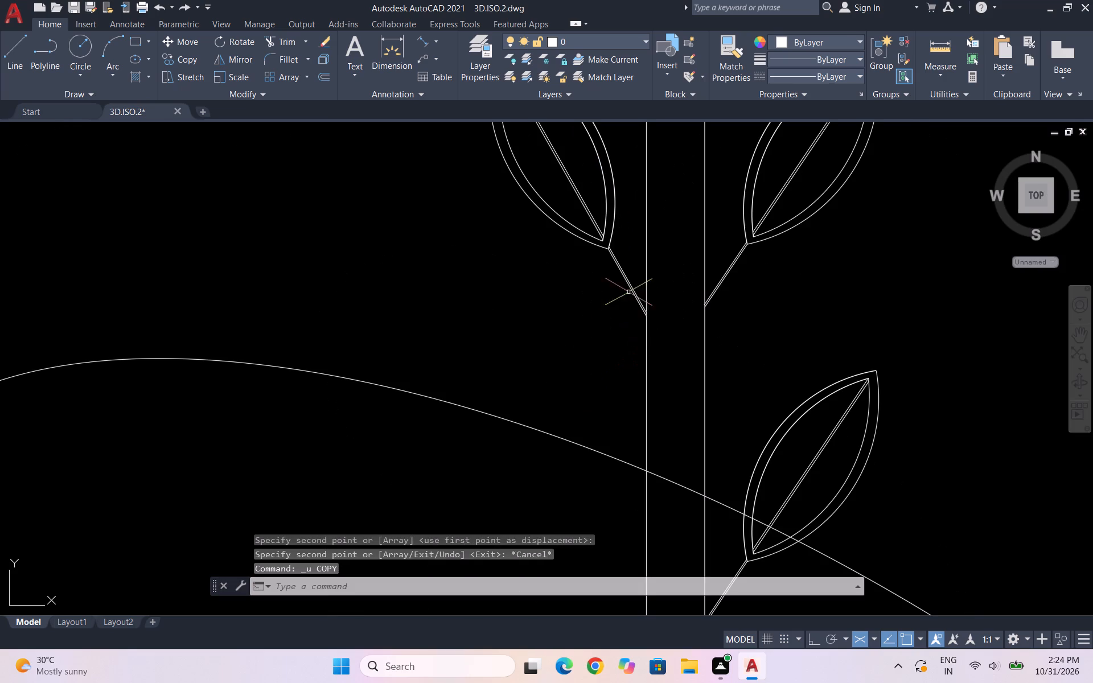
# Copy the left-hand leaf with both of its stalk lines down the stem's left edge, level with the lower right-hand leaf's stalk.
pyautogui.scroll(3, 606, 224)
pyautogui.scroll(5, 626, 343)
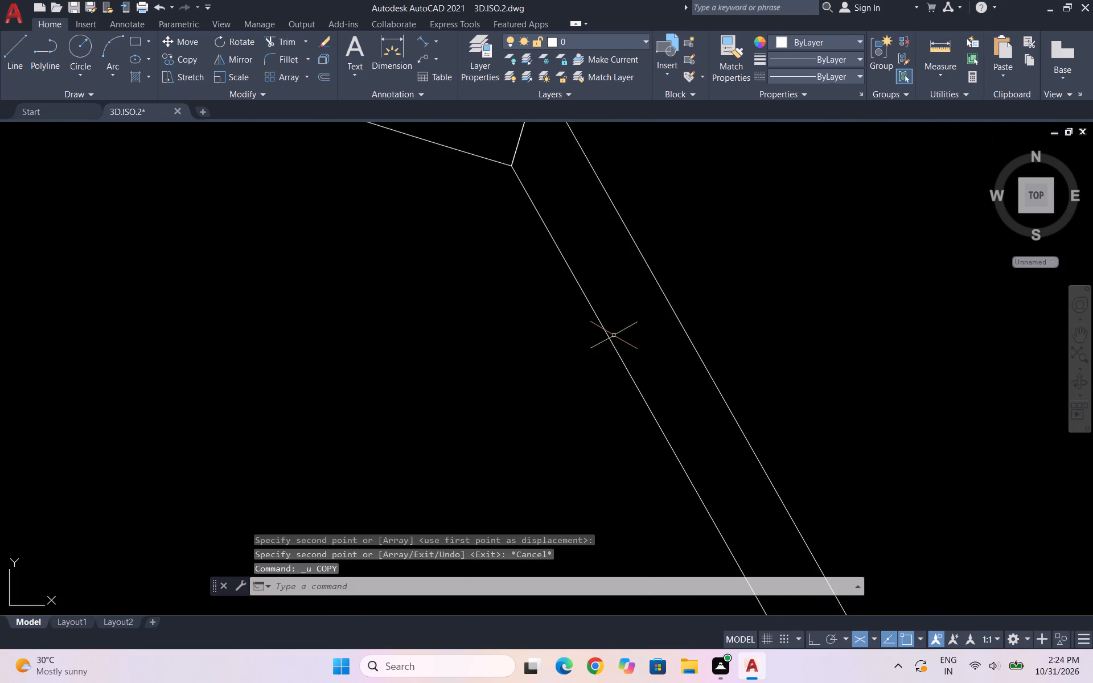
pyautogui.click(644, 315)
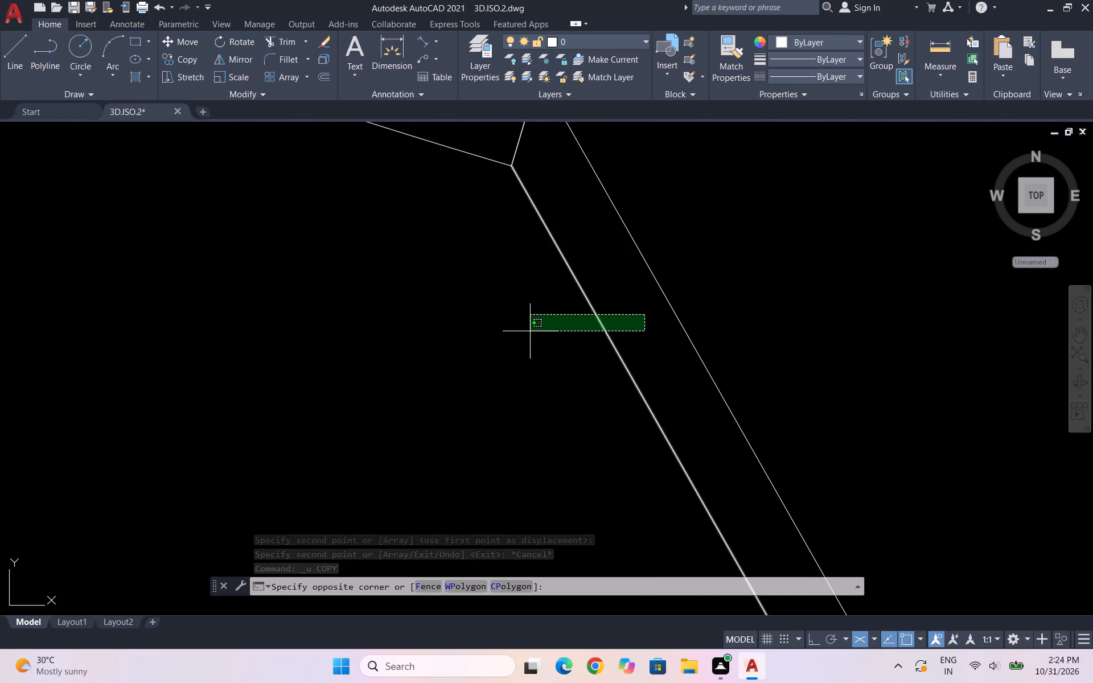
pyautogui.click(530, 331)
pyautogui.moveTo(788, 277); pyautogui.dragTo(723, 291)
pyautogui.click(209, 435)
pyautogui.scroll(-3, 342, 394)
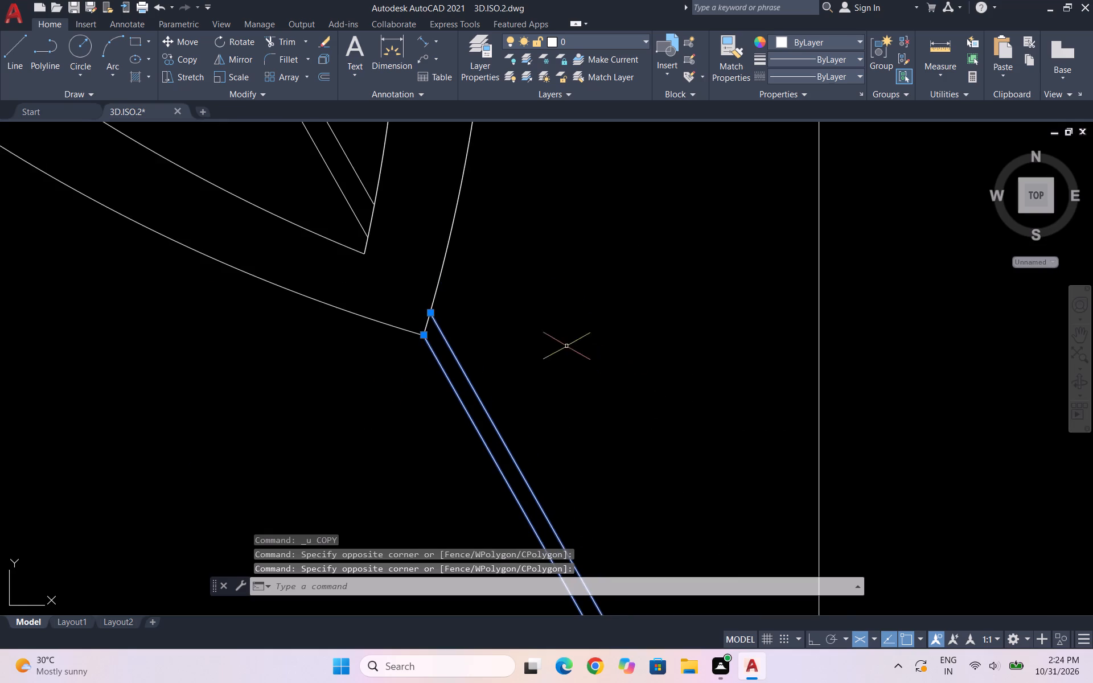
pyautogui.moveTo(563, 344); pyautogui.dragTo(443, 291)
pyautogui.click(33, 197)
pyautogui.scroll(-5, 268, 241)
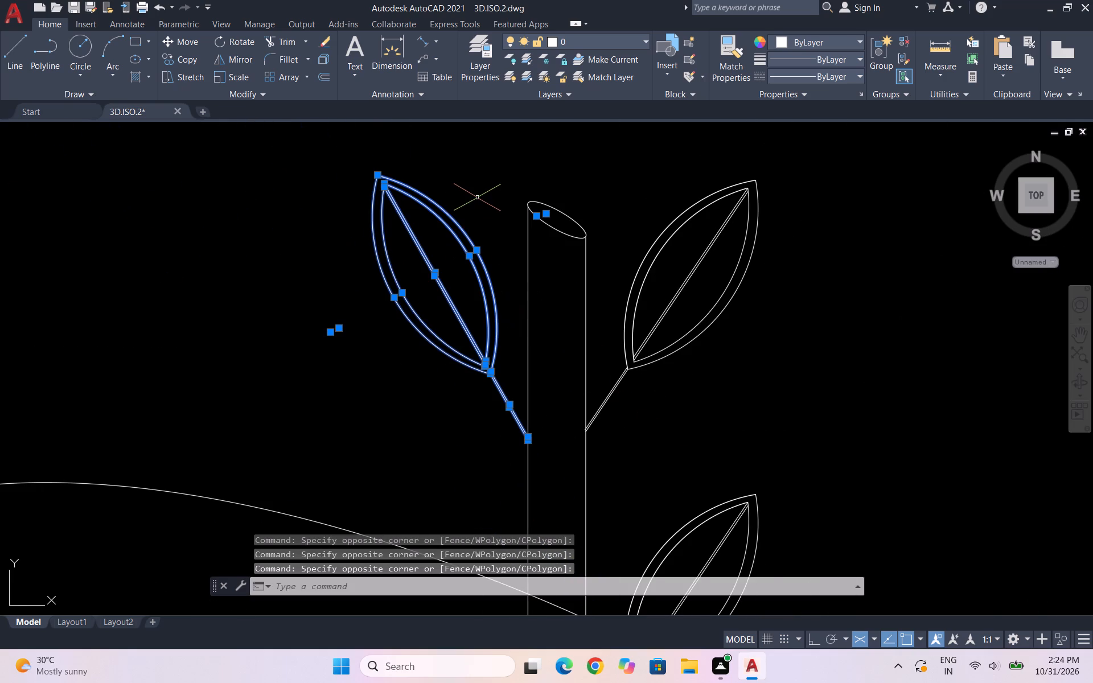
pyautogui.write('CO')
pyautogui.press('Return')
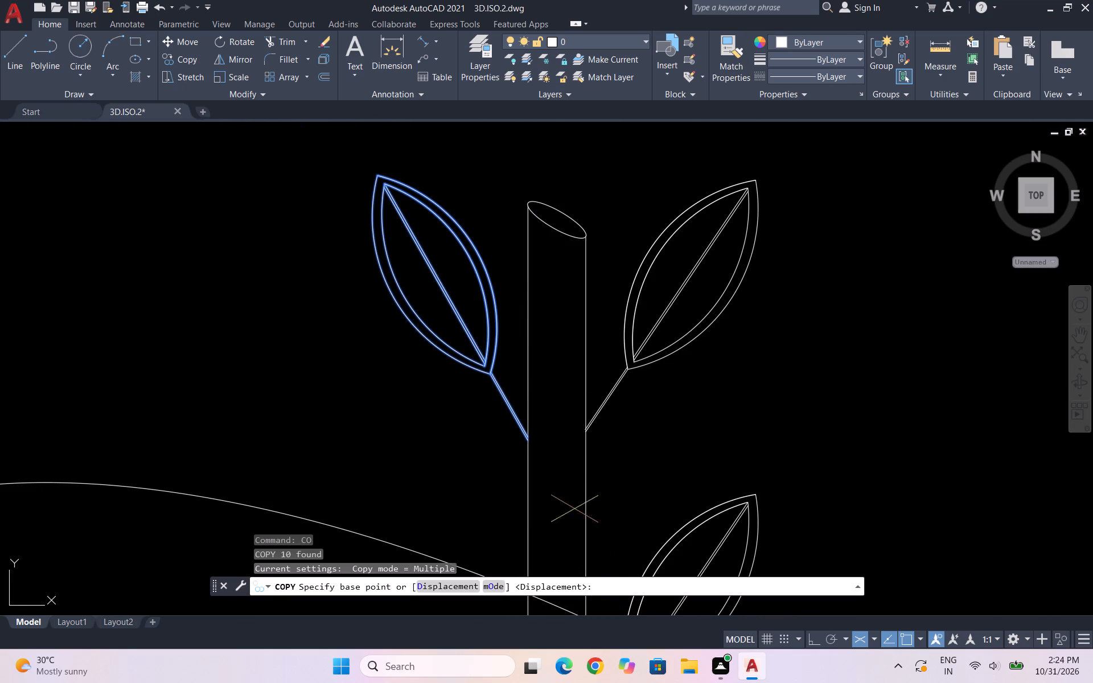
pyautogui.scroll(5, 532, 451)
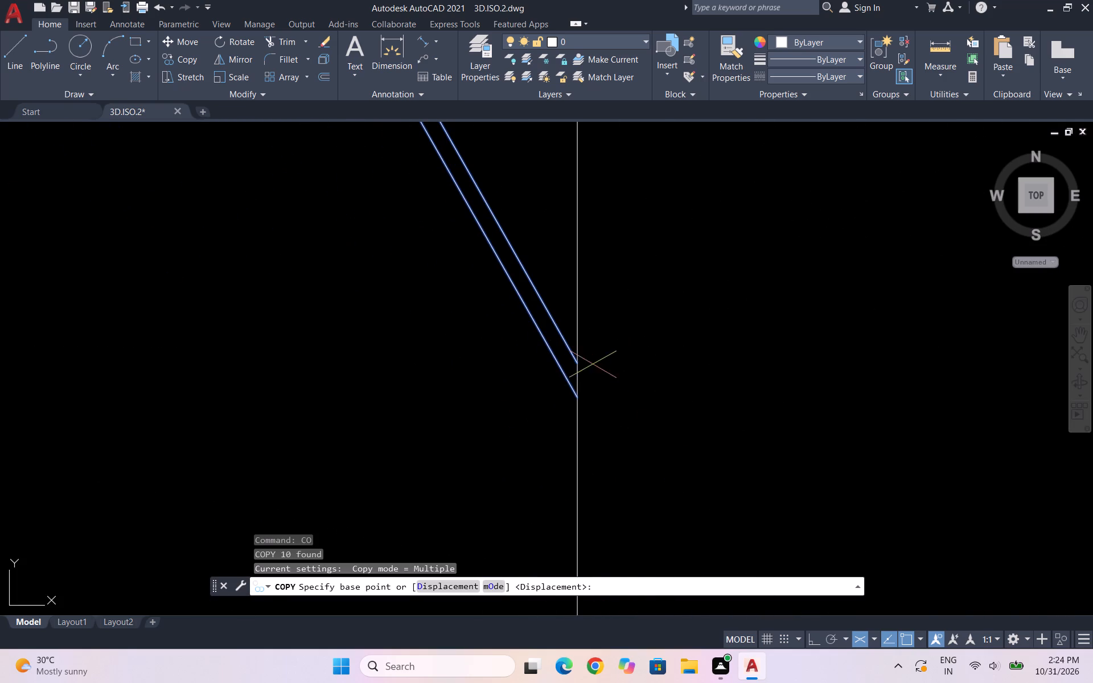
pyautogui.click(578, 365)
pyautogui.scroll(-5, 584, 310)
pyautogui.scroll(-2, 595, 243)
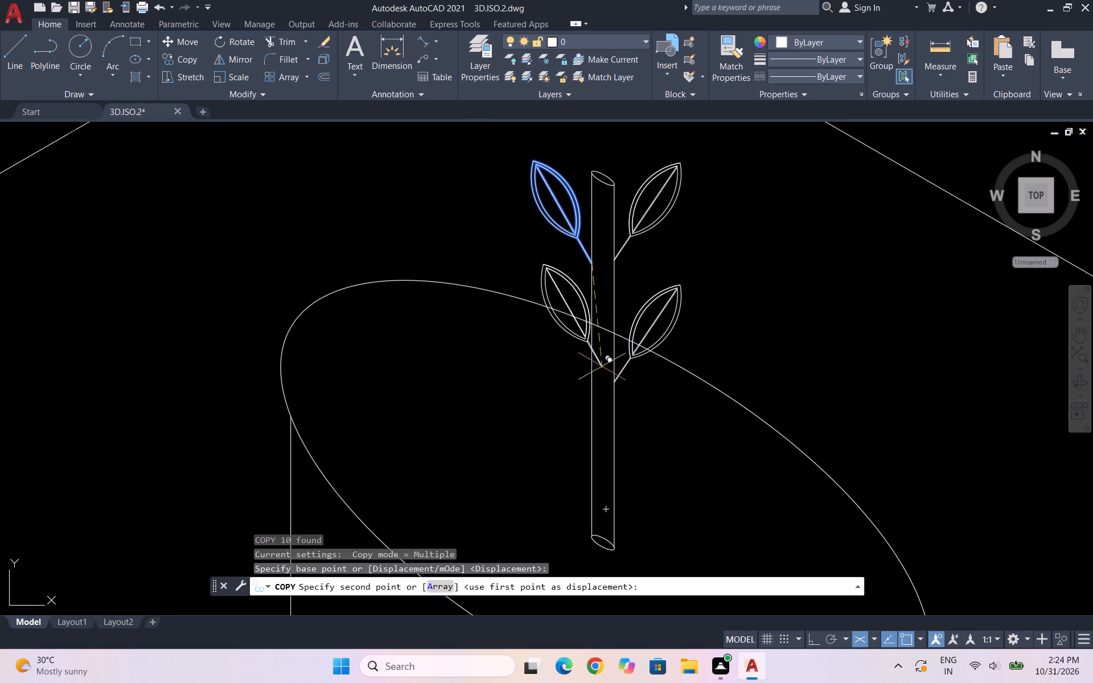
pyautogui.scroll(3, 578, 387)
pyautogui.scroll(4, 716, 365)
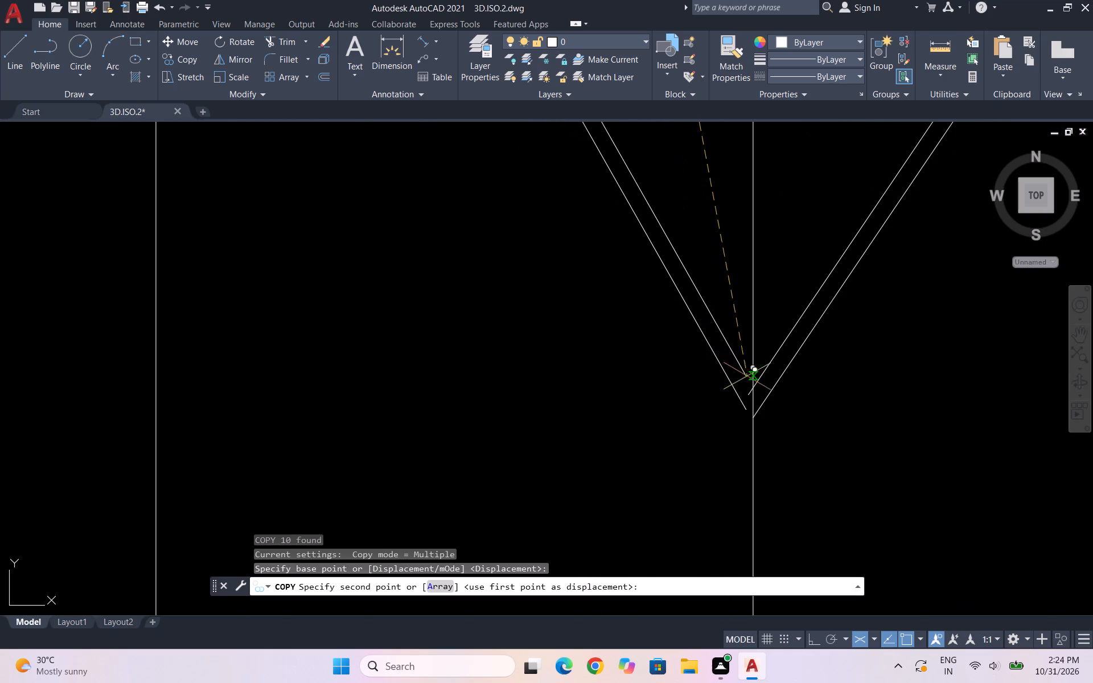
pyautogui.scroll(3, 746, 390)
pyautogui.scroll(-4, 646, 363)
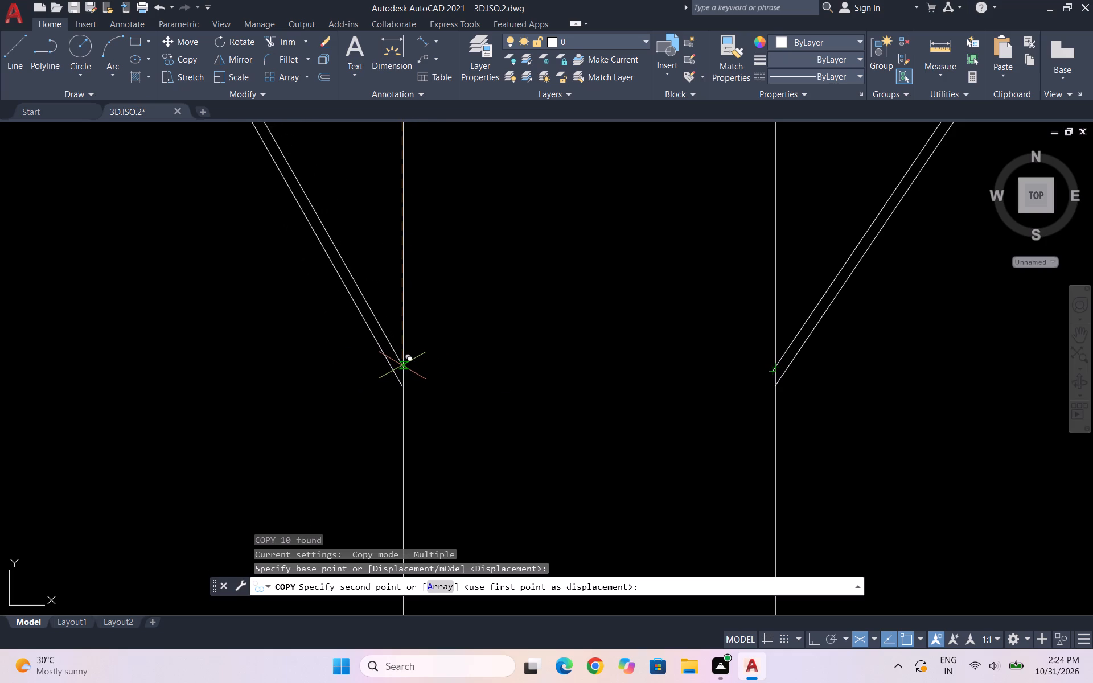
pyautogui.click(402, 365)
pyautogui.scroll(-5, 486, 311)
pyautogui.press('Escape')
pyautogui.scroll(-3, 523, 316)
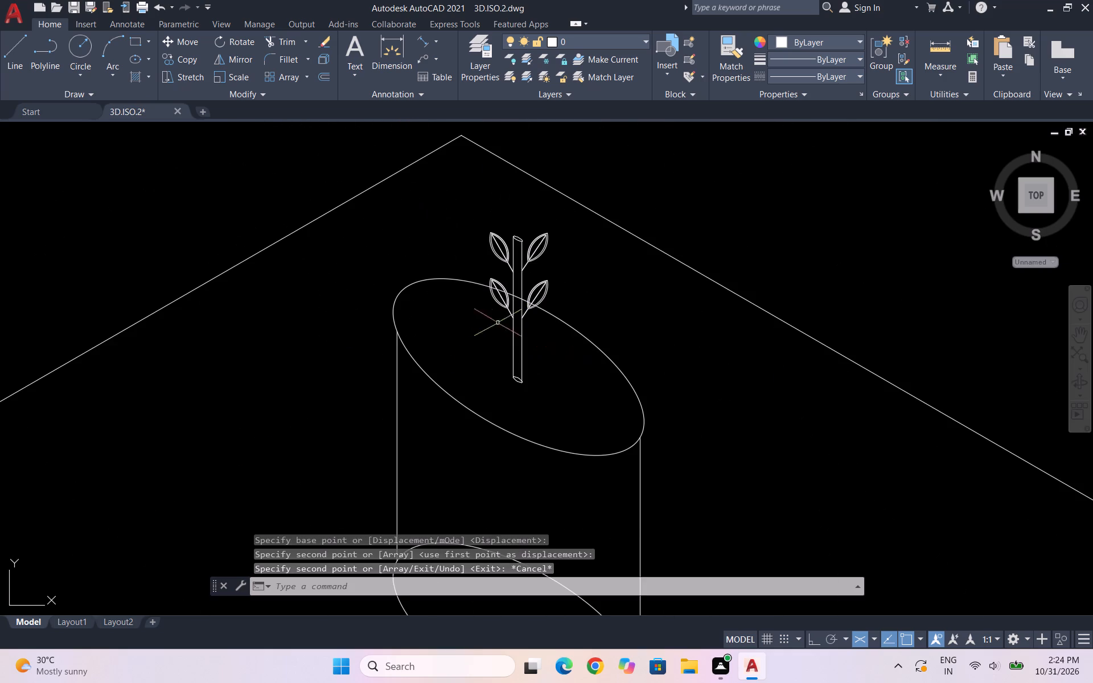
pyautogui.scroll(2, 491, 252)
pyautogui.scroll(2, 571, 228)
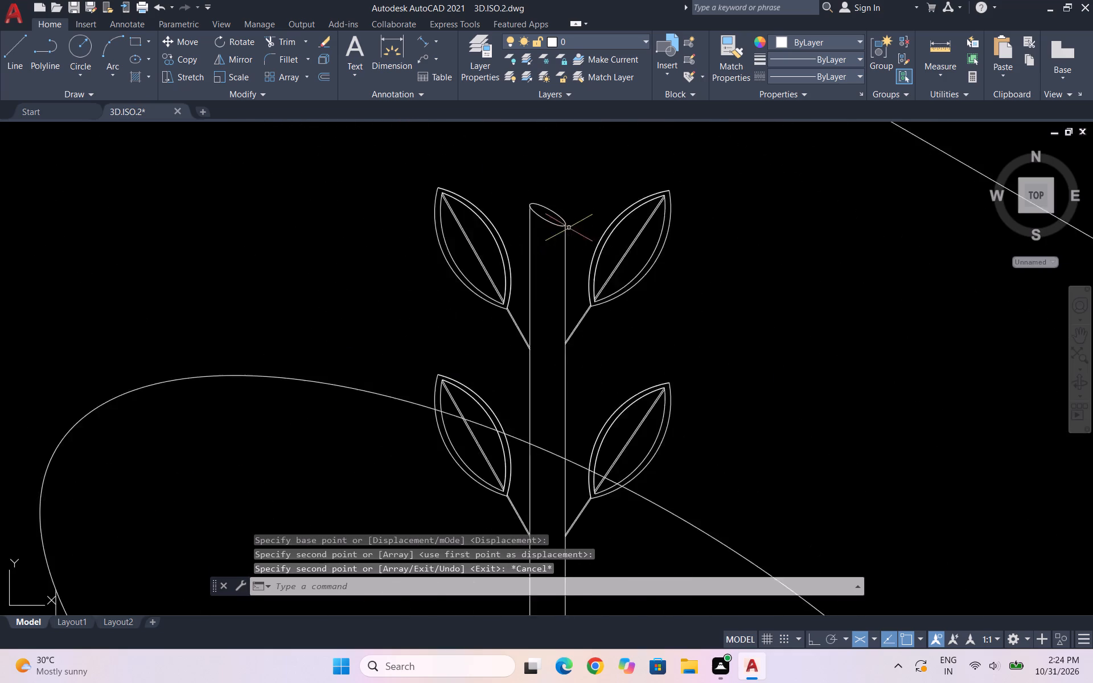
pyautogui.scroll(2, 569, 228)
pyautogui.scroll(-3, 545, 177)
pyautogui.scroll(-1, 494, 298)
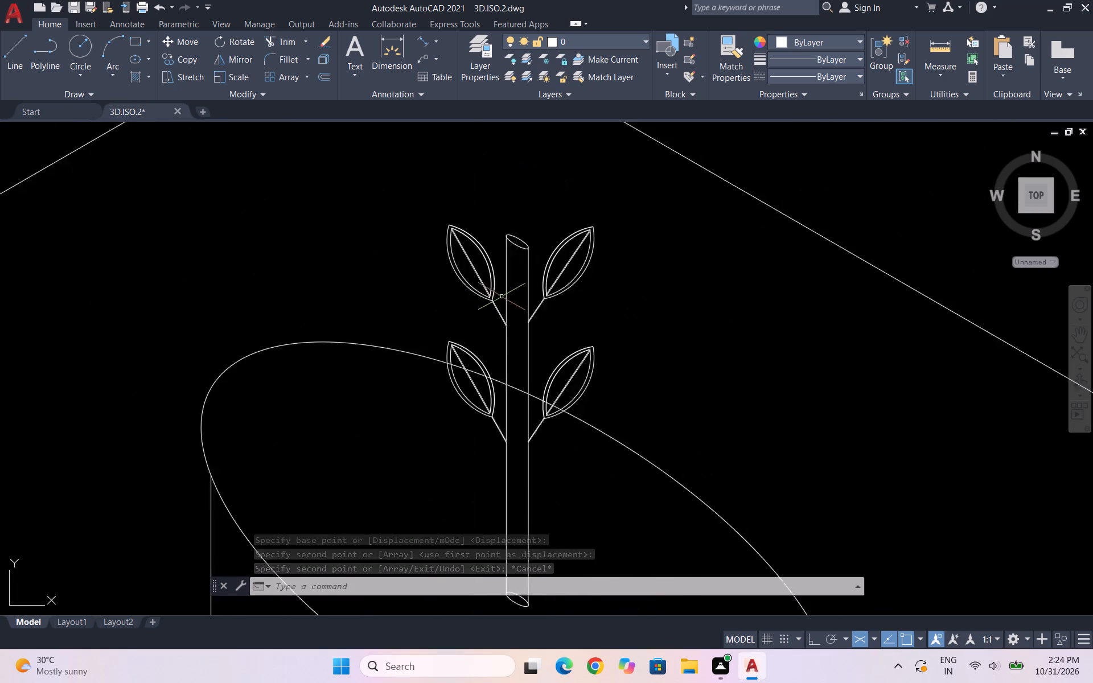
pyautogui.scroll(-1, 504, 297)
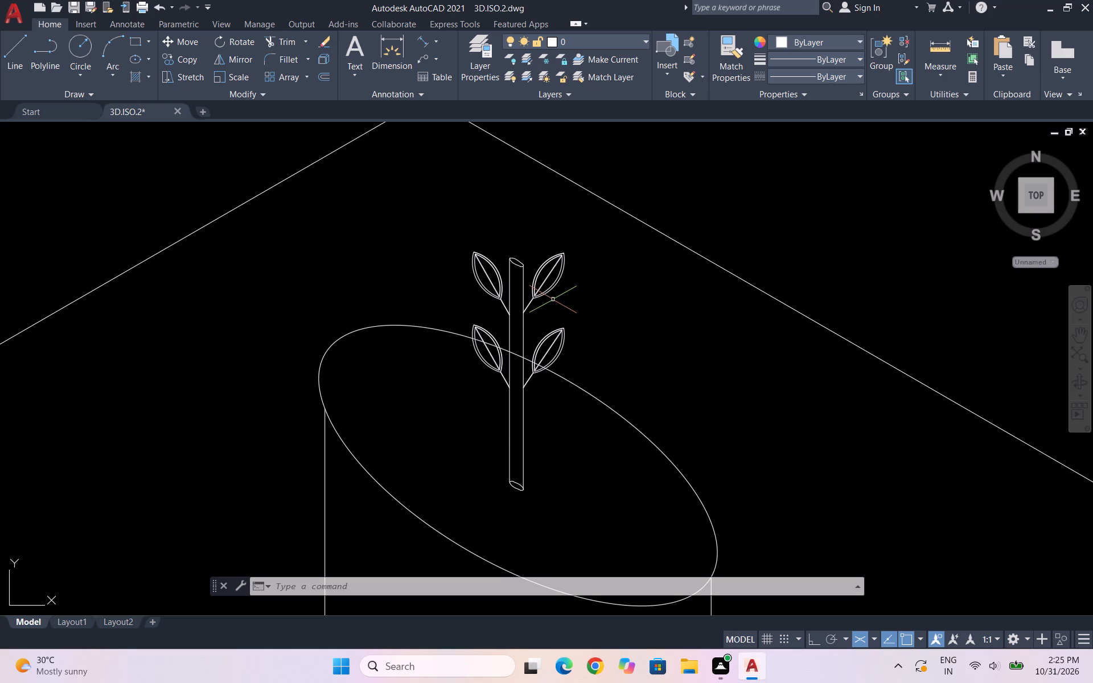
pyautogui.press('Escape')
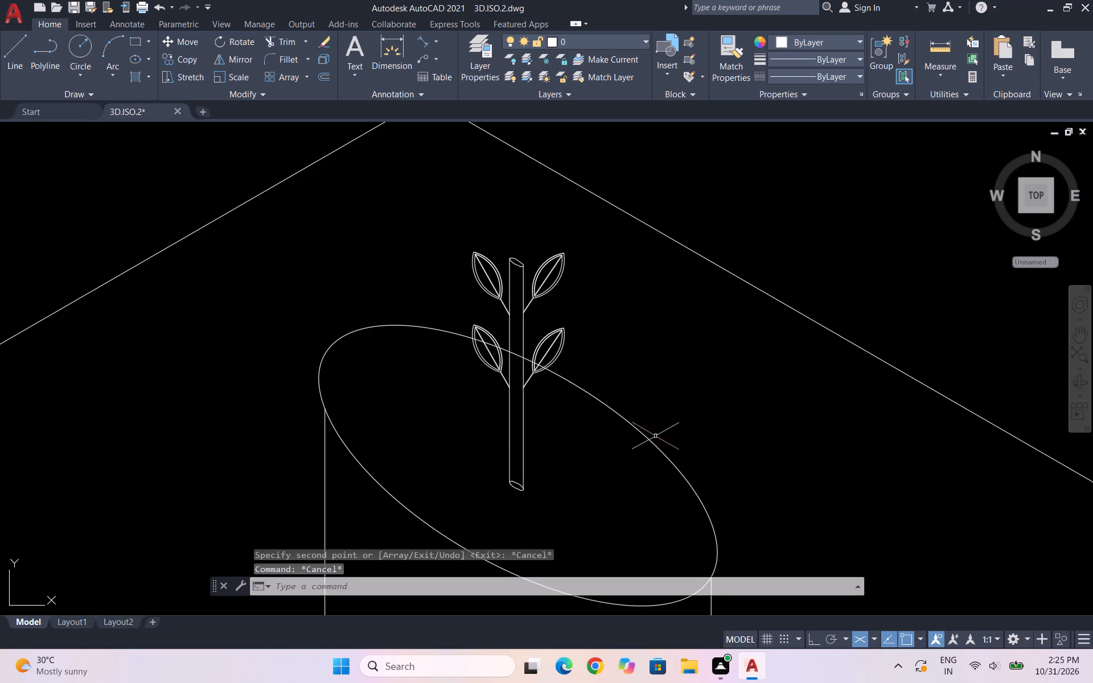
# Copy the whole four-leaf plant from its stem base to two more spots on the container's top ellipse, one on each side of the original.
pyautogui.moveTo(564, 497); pyautogui.dragTo(556, 482)
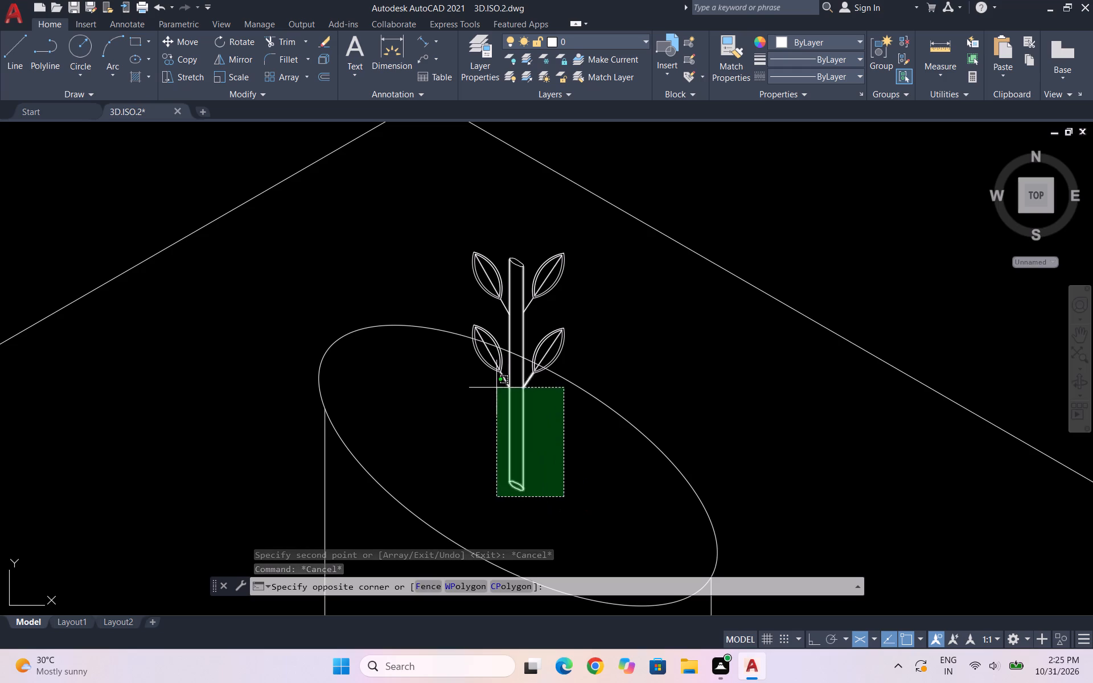
pyautogui.click(496, 388)
pyautogui.scroll(3, 560, 318)
pyautogui.moveTo(615, 447); pyautogui.dragTo(545, 392)
pyautogui.click(480, 308)
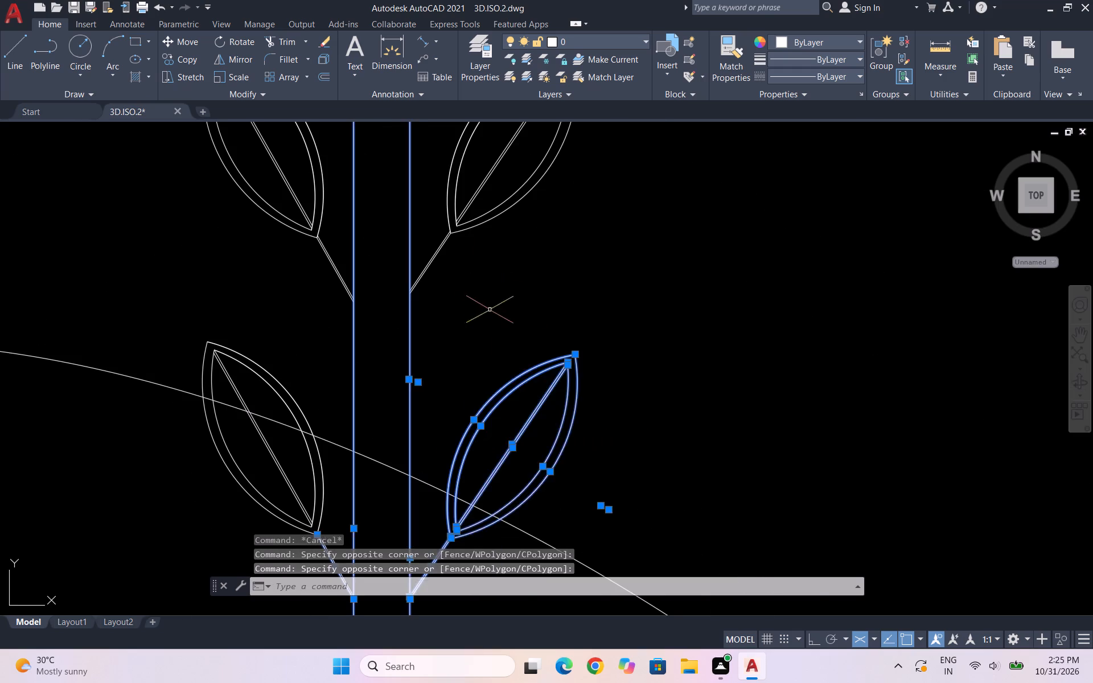
pyautogui.scroll(-2, 635, 327)
pyautogui.moveTo(637, 307); pyautogui.dragTo(590, 258)
pyautogui.click(560, 211)
pyautogui.moveTo(557, 256); pyautogui.dragTo(535, 243)
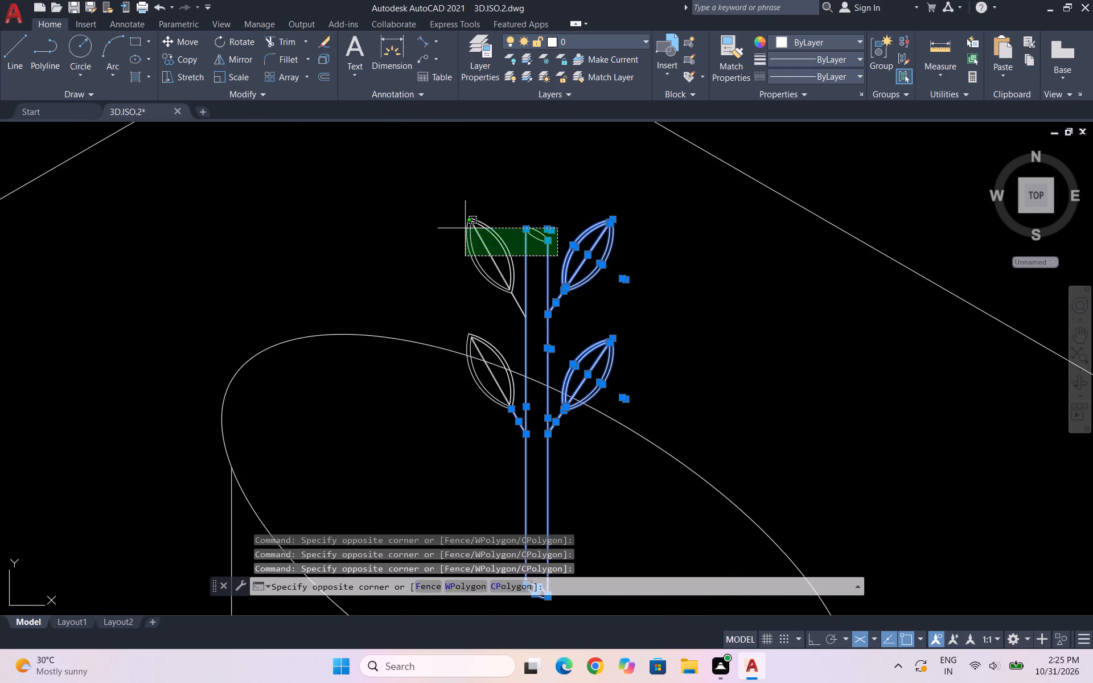
pyautogui.click(459, 228)
pyautogui.scroll(2, 515, 409)
pyautogui.moveTo(516, 390); pyautogui.dragTo(451, 377)
pyautogui.click(329, 355)
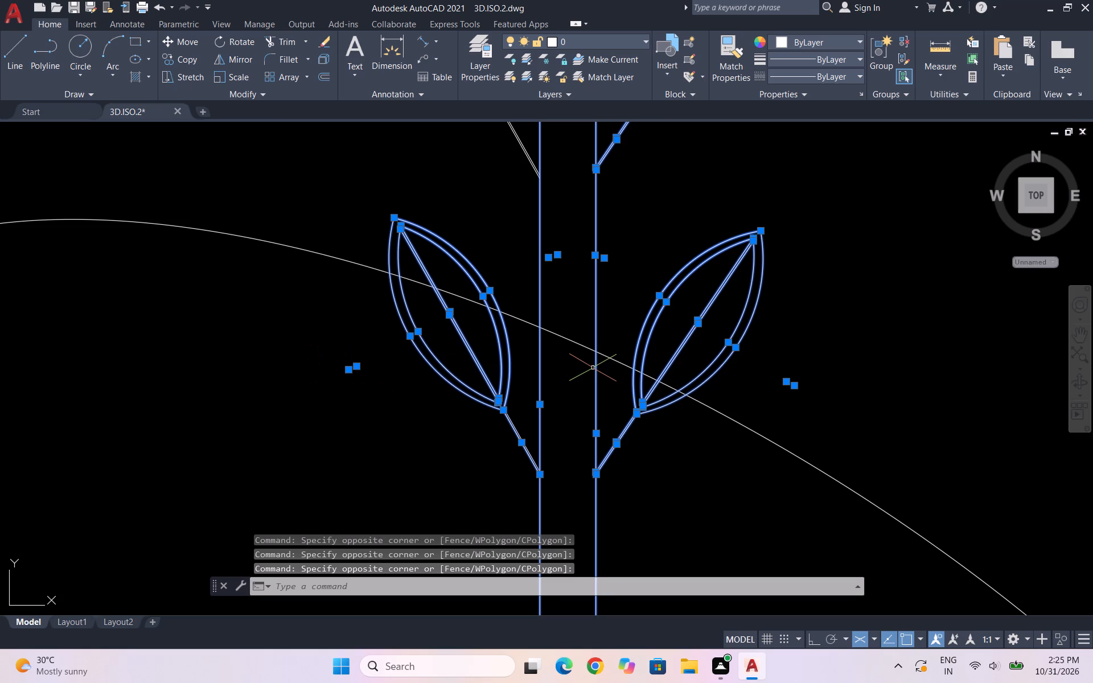
pyautogui.scroll(-3, 611, 343)
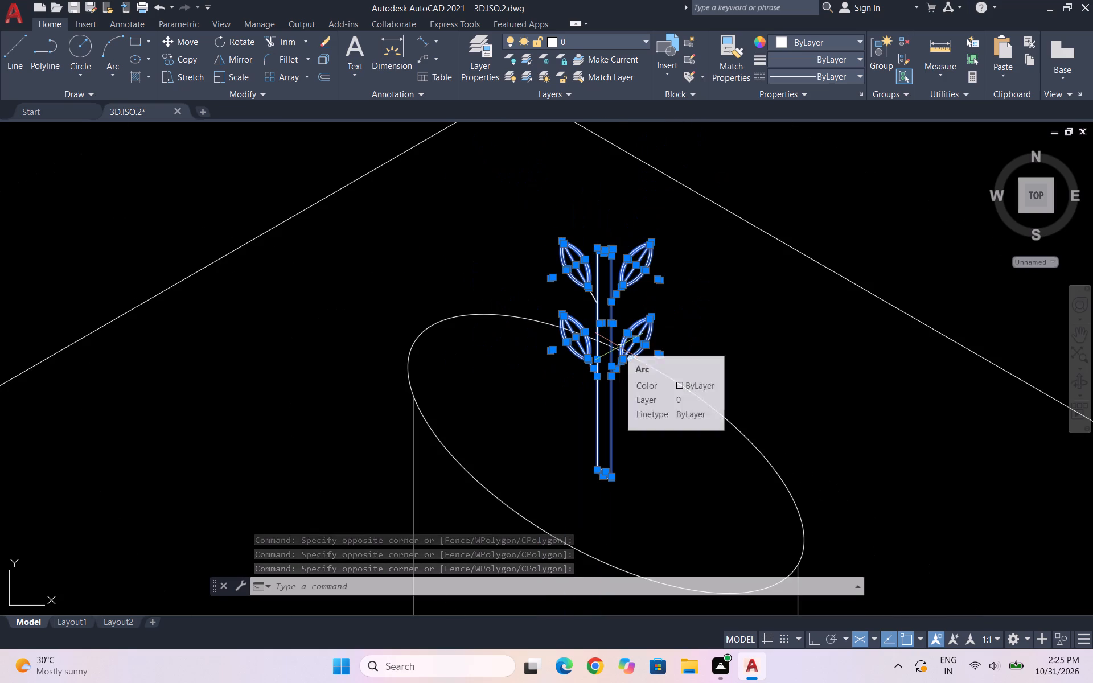
pyautogui.write('CO')
pyautogui.press('Return')
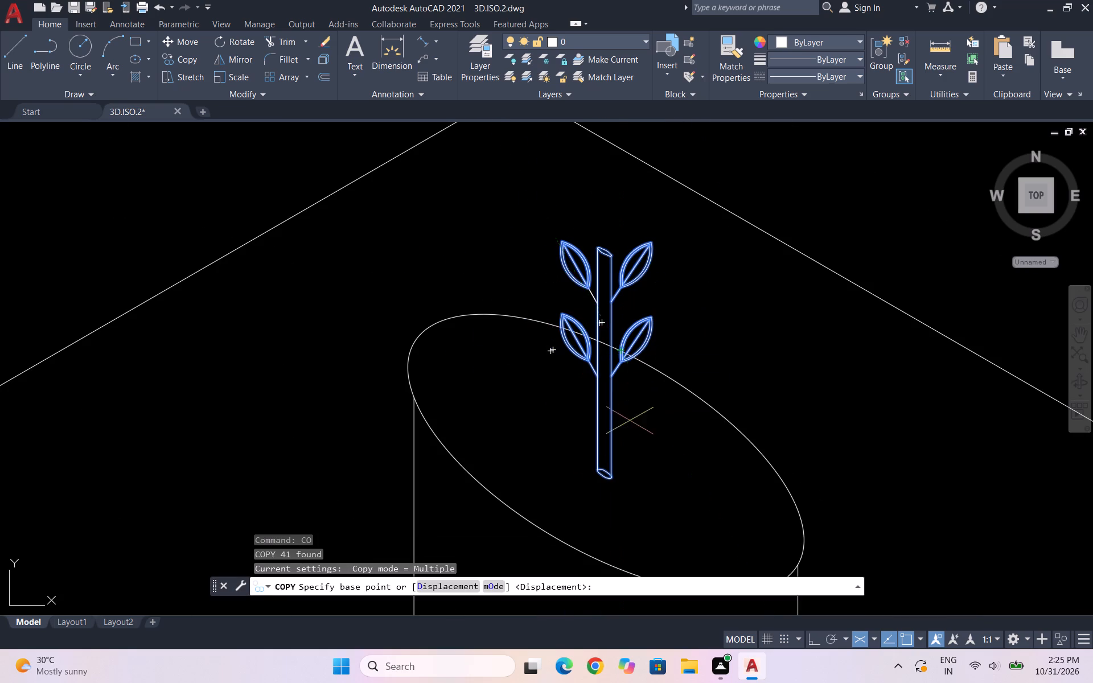
pyautogui.scroll(2, 592, 492)
pyautogui.click(623, 450)
pyautogui.scroll(-4, 549, 407)
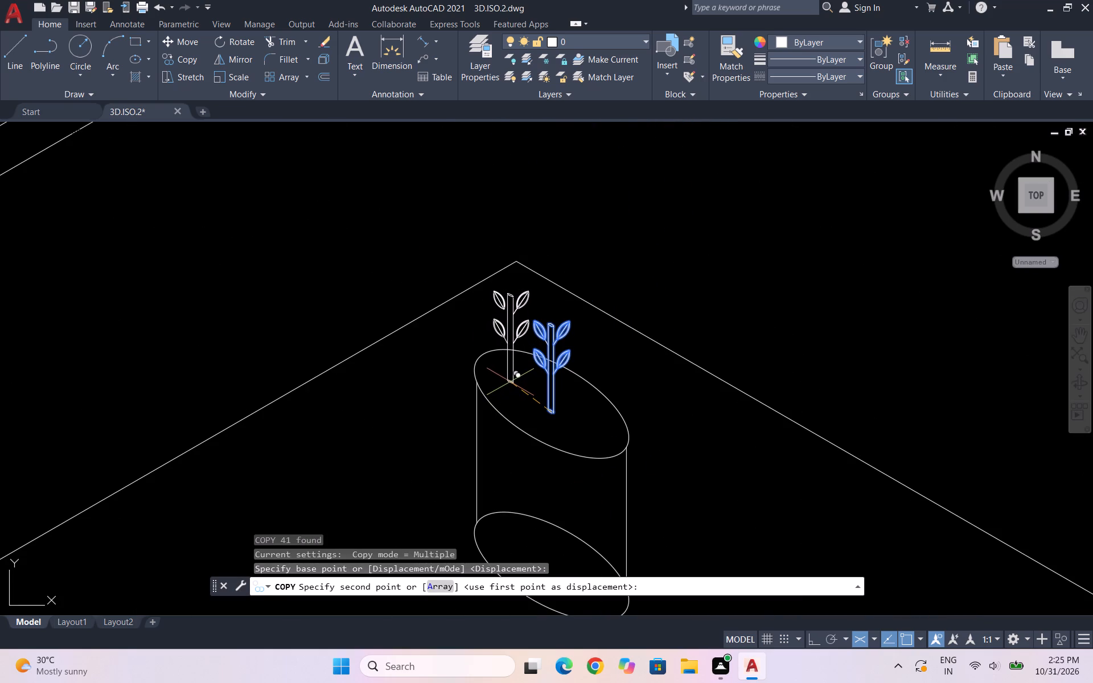
pyautogui.scroll(1, 510, 382)
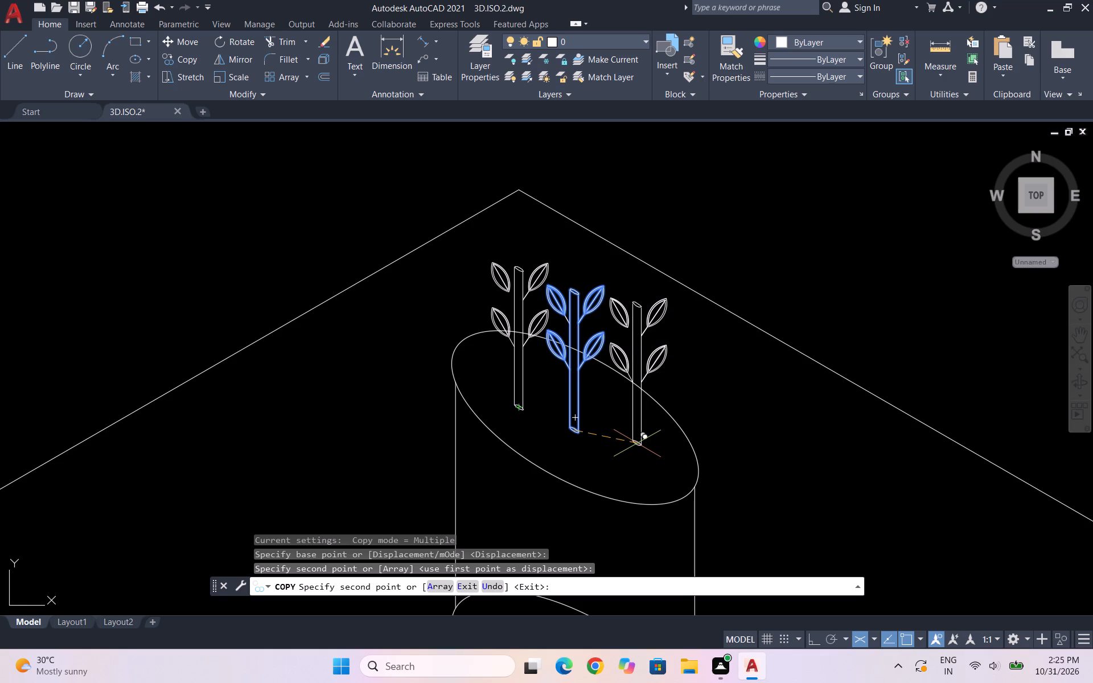
pyautogui.click(637, 443)
pyautogui.press('Escape')
pyautogui.scroll(-4, 478, 272)
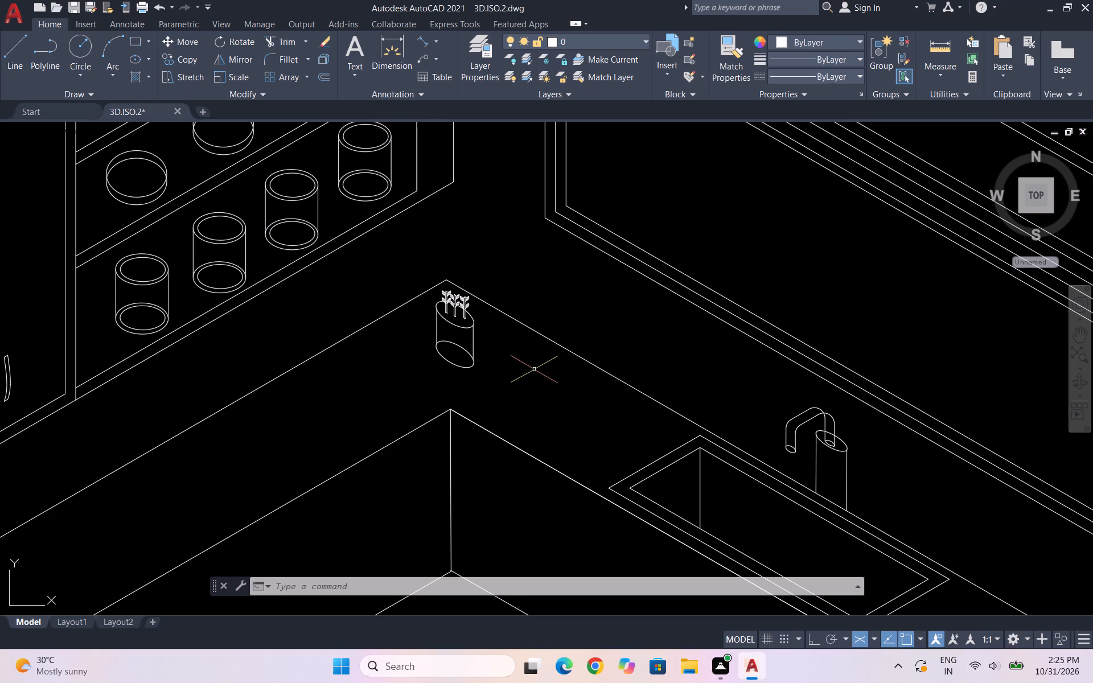
pyautogui.scroll(4, 449, 335)
pyautogui.press('Escape')
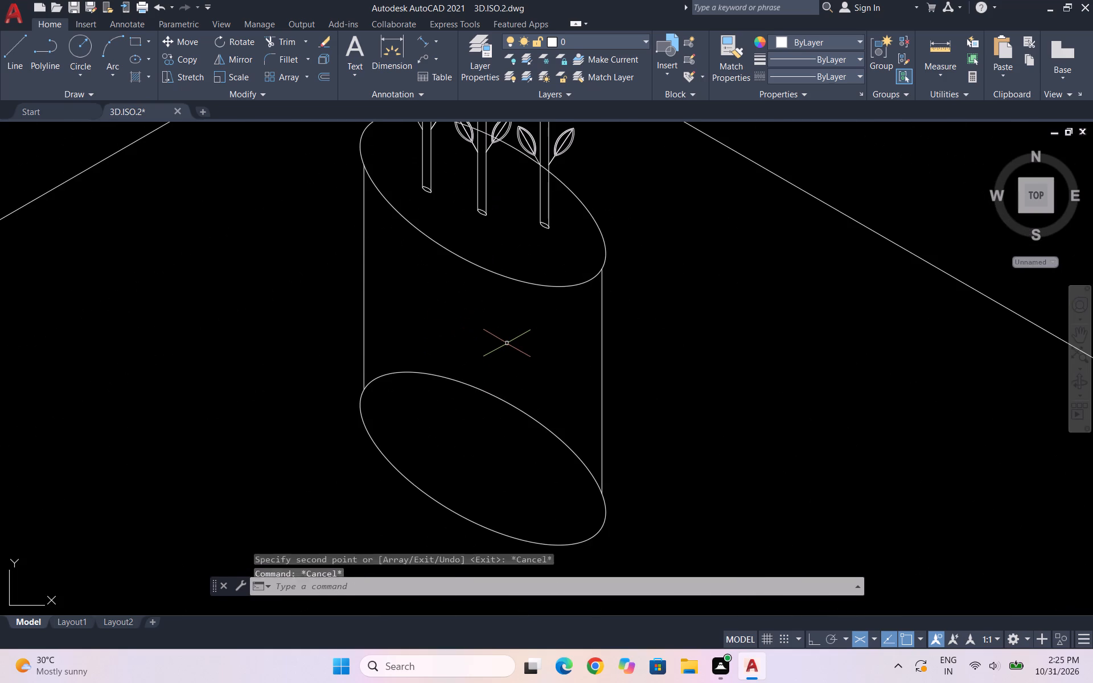
pyautogui.press('Escape')
pyautogui.press('Escape')
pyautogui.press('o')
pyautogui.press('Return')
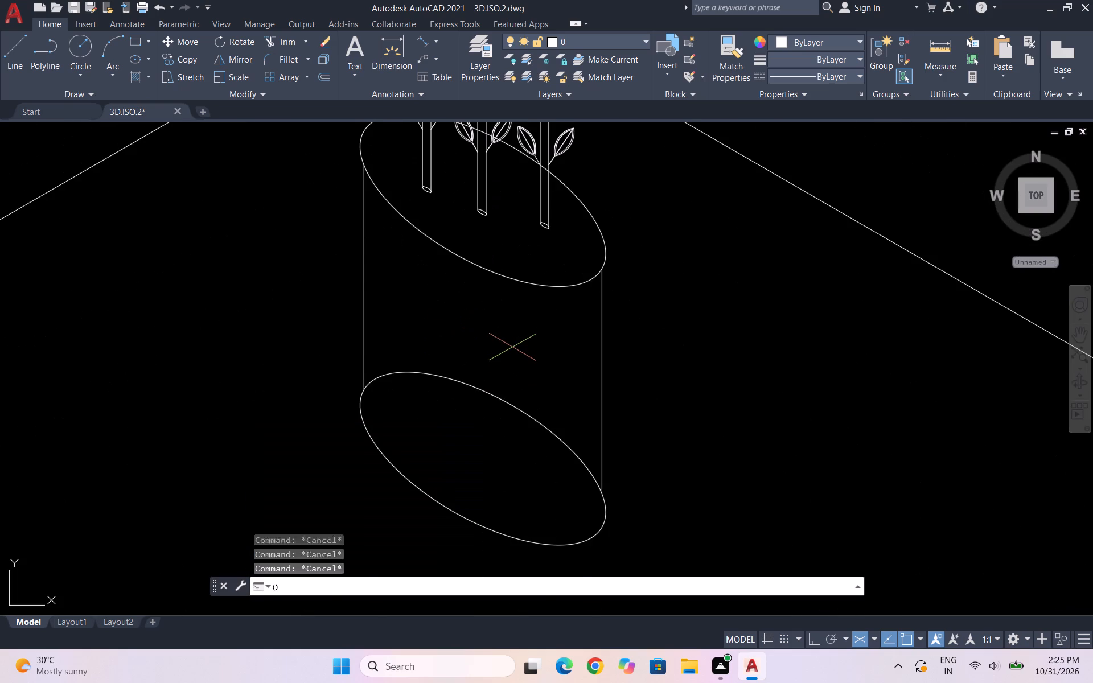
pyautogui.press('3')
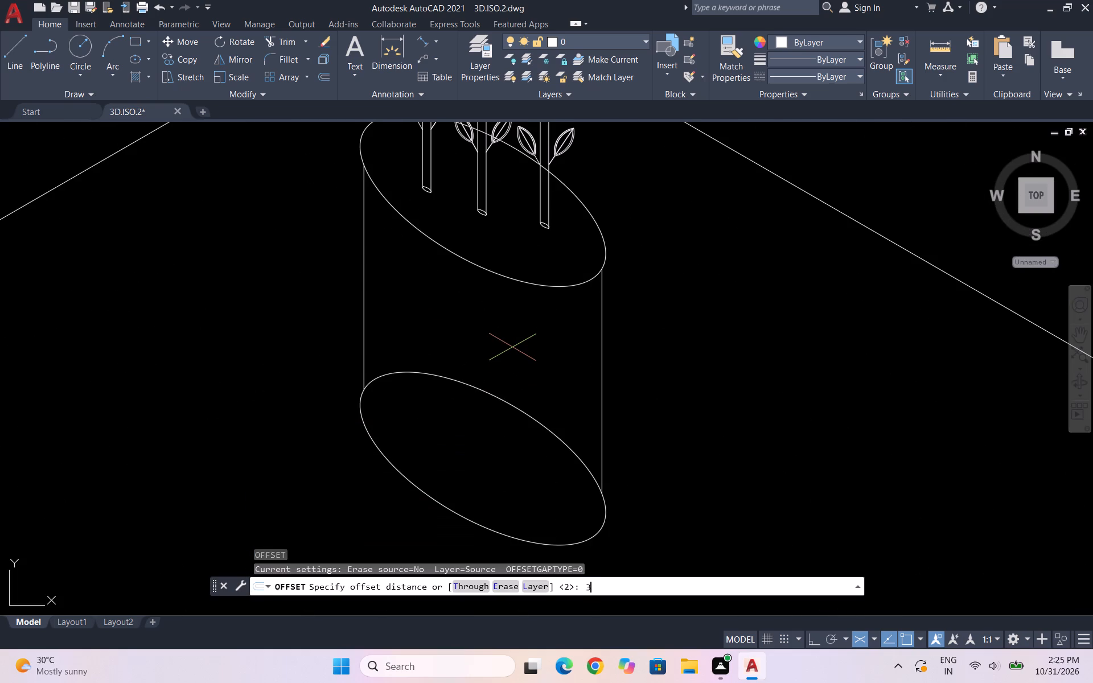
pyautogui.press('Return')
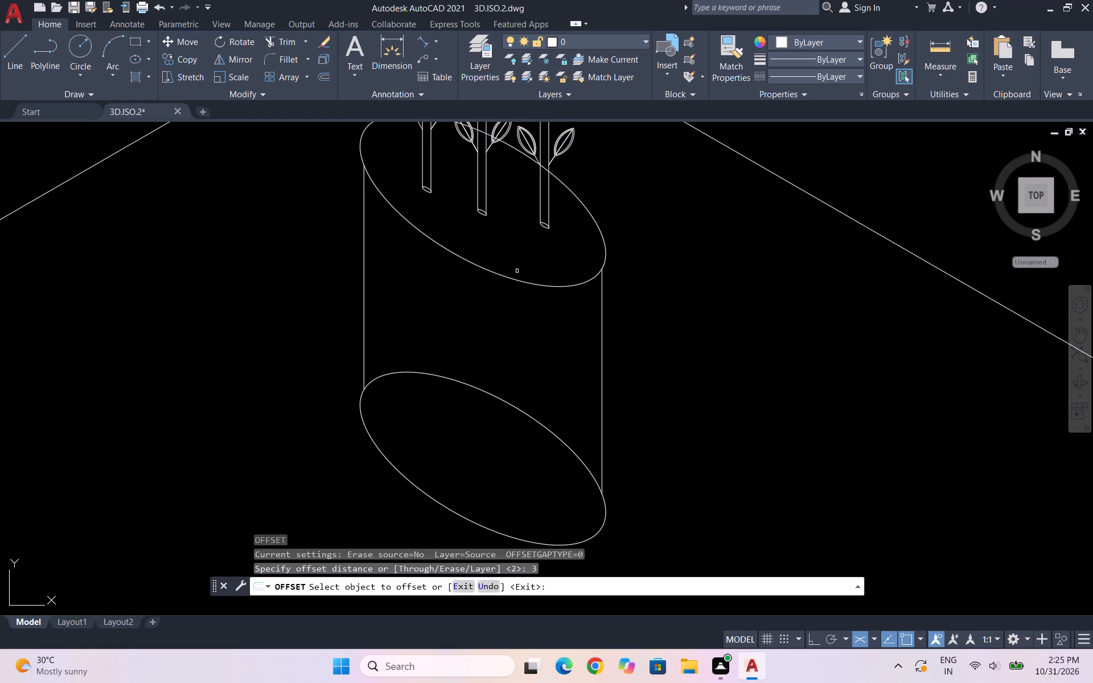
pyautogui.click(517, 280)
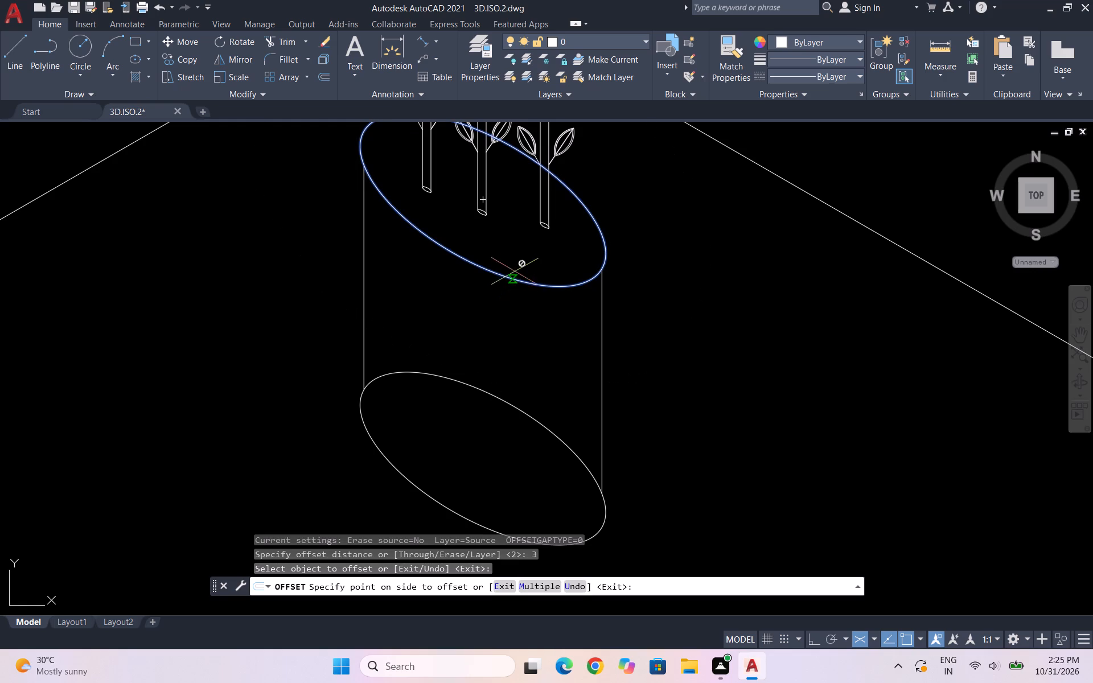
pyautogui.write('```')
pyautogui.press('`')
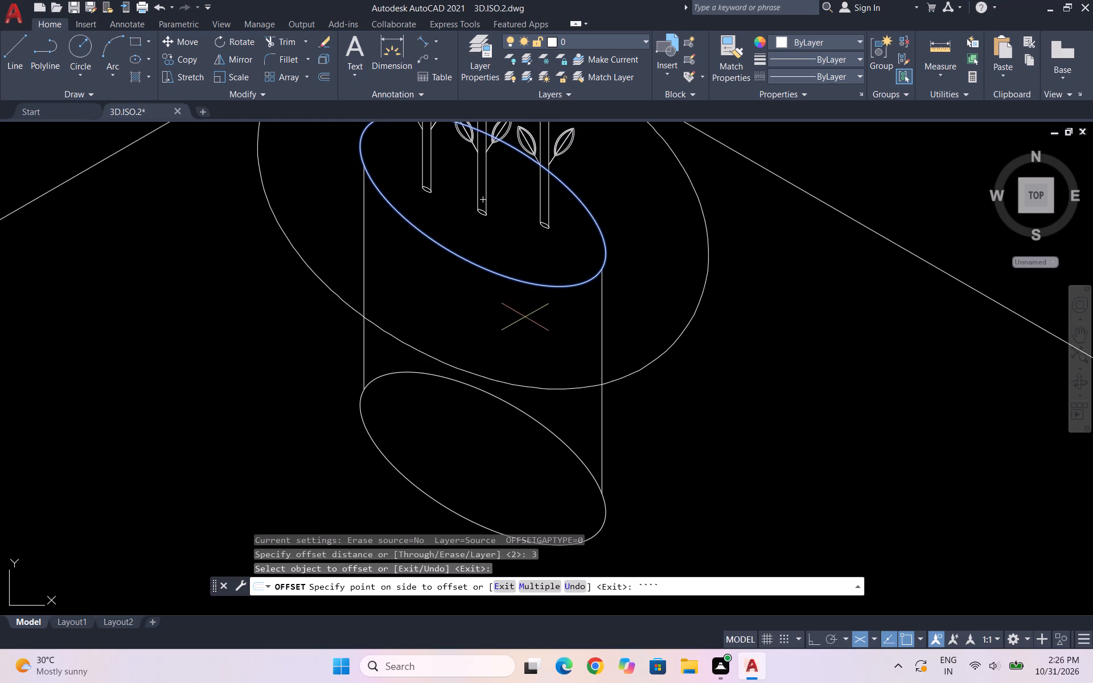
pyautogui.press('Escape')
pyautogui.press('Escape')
# Draw a smaller ellipse inside the container's top ellipse, along the same long axis, to form the rim.
pyautogui.scroll(3, 581, 233)
pyautogui.scroll(-4, 581, 232)
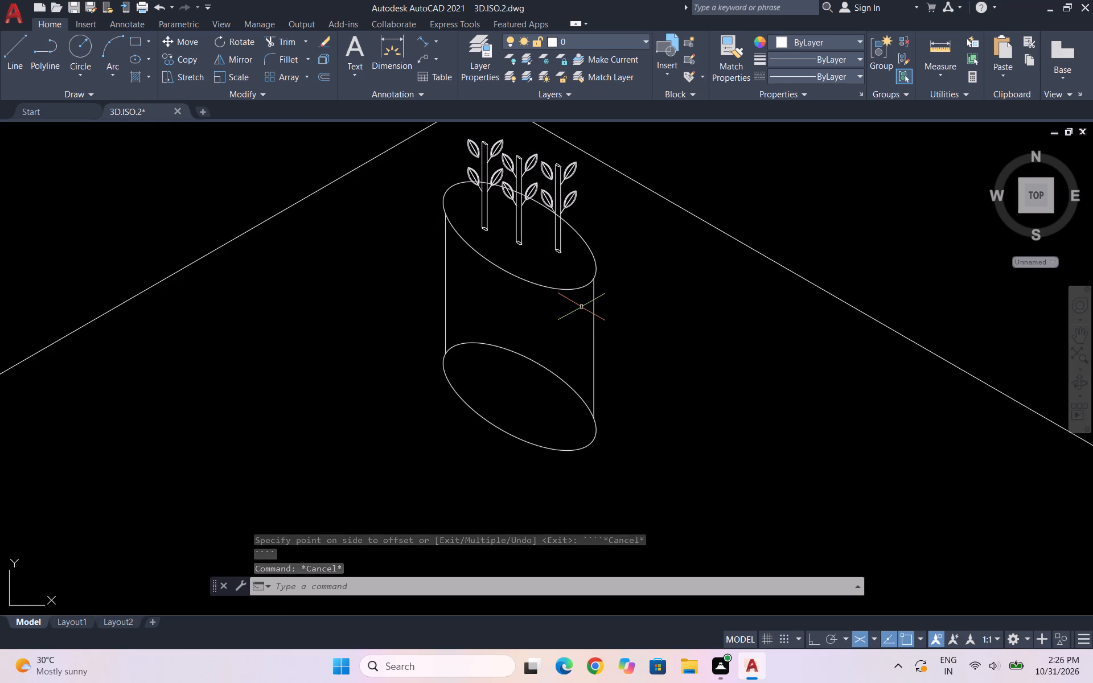
pyautogui.write('EL')
pyautogui.press('Return')
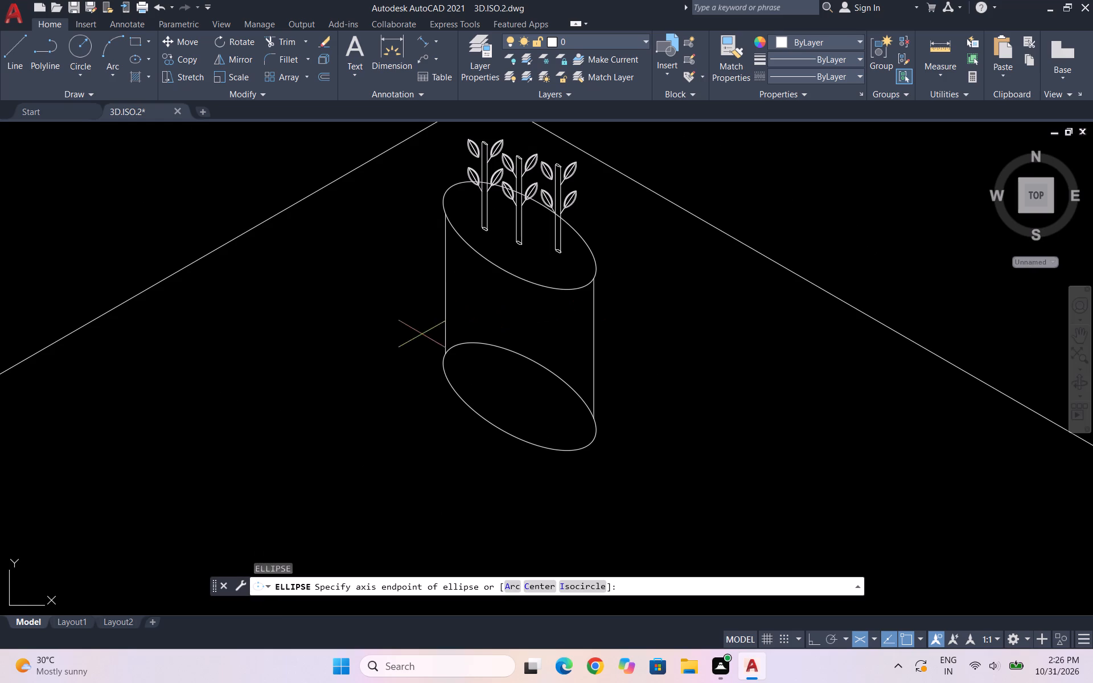
pyautogui.click(455, 200)
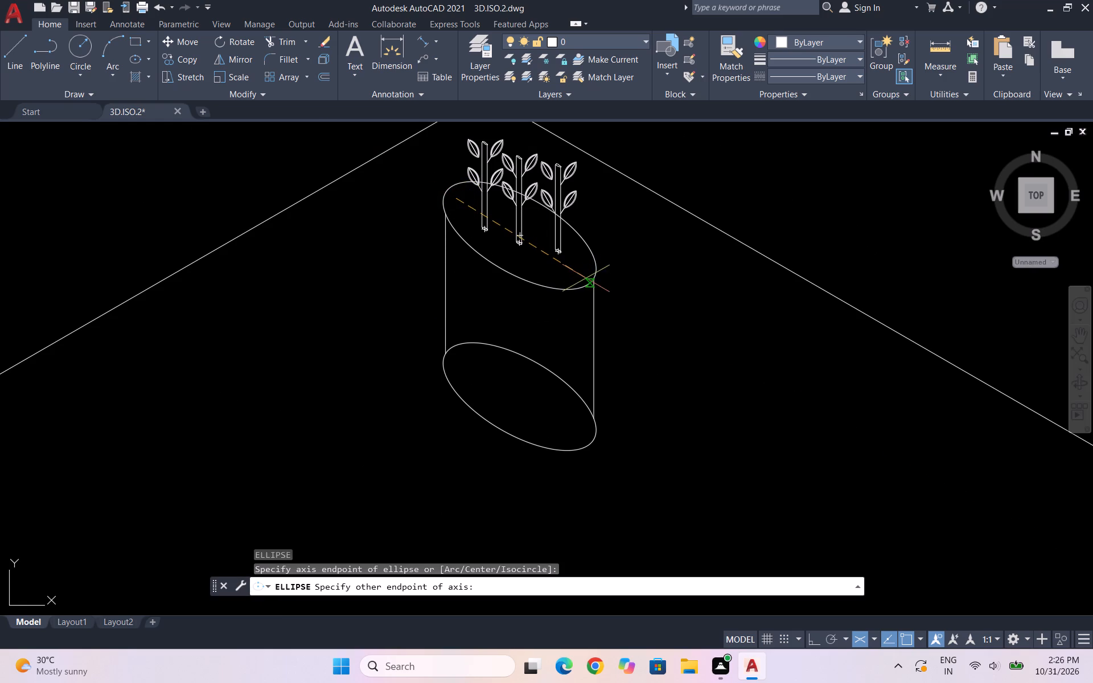
pyautogui.click(583, 270)
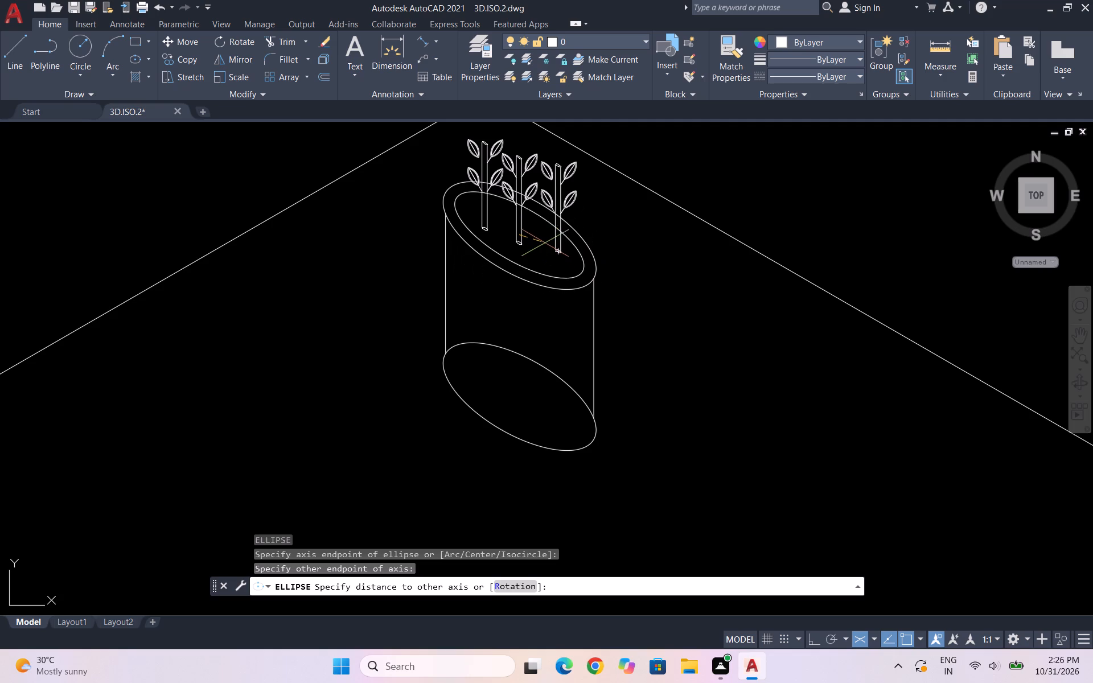
pyautogui.click(541, 237)
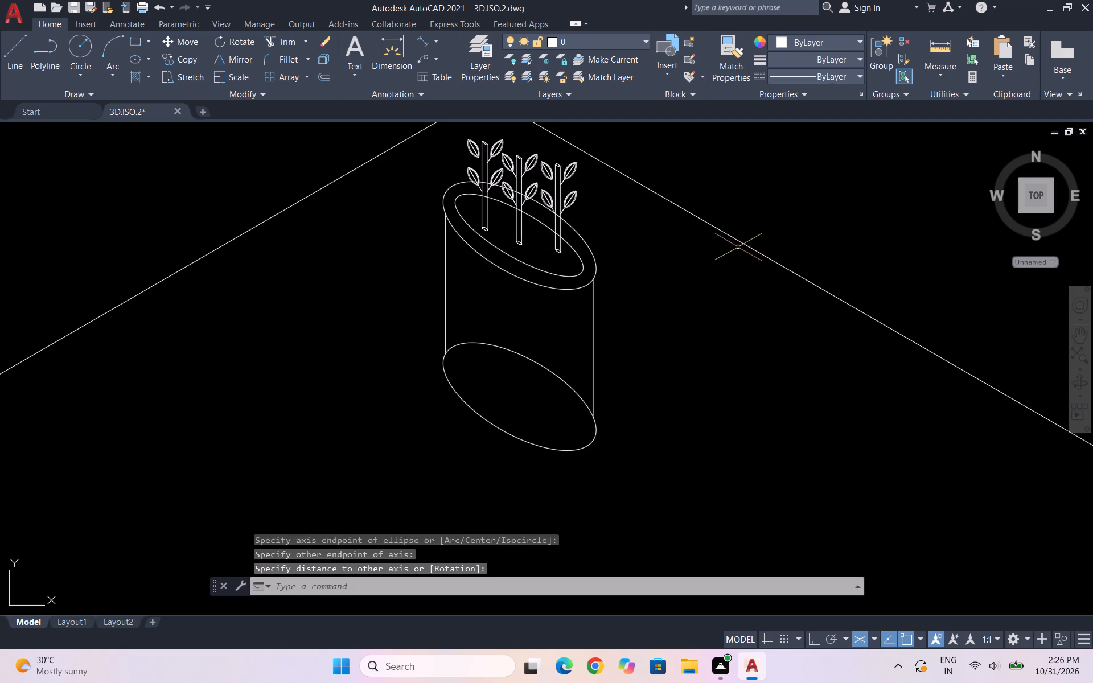
pyautogui.press('Escape')
pyautogui.press('Escape')
# Copy the inner rim ellipse from its centre to the centre of the container's bottom ellipse.
pyautogui.click(533, 266)
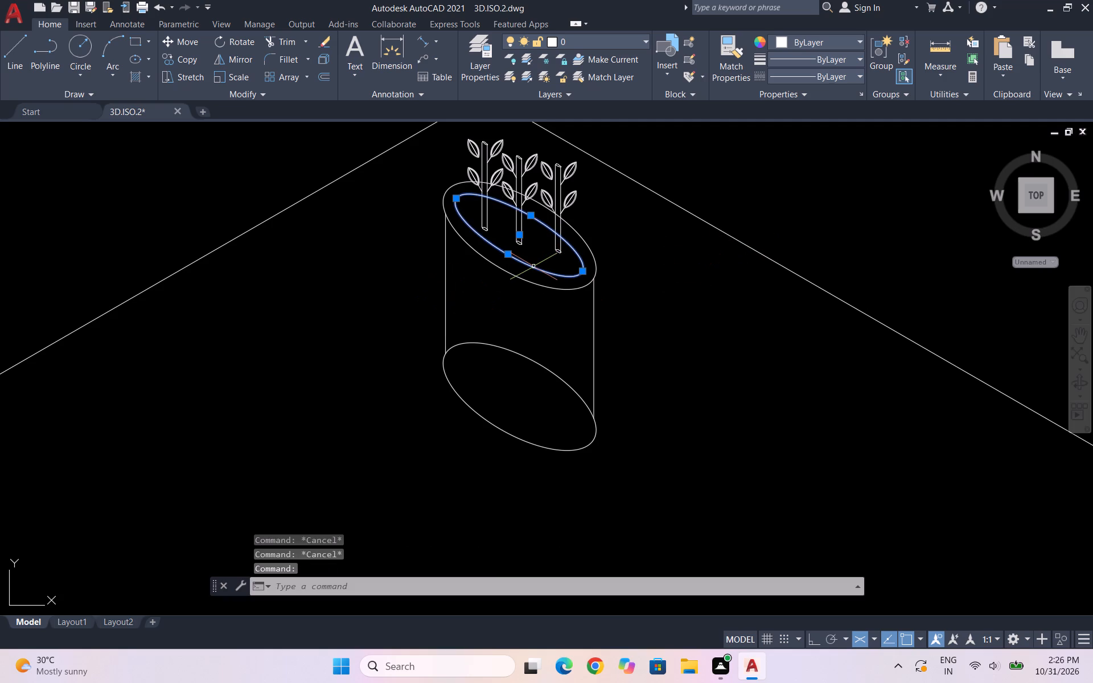
pyautogui.write('CO')
pyautogui.press('Return')
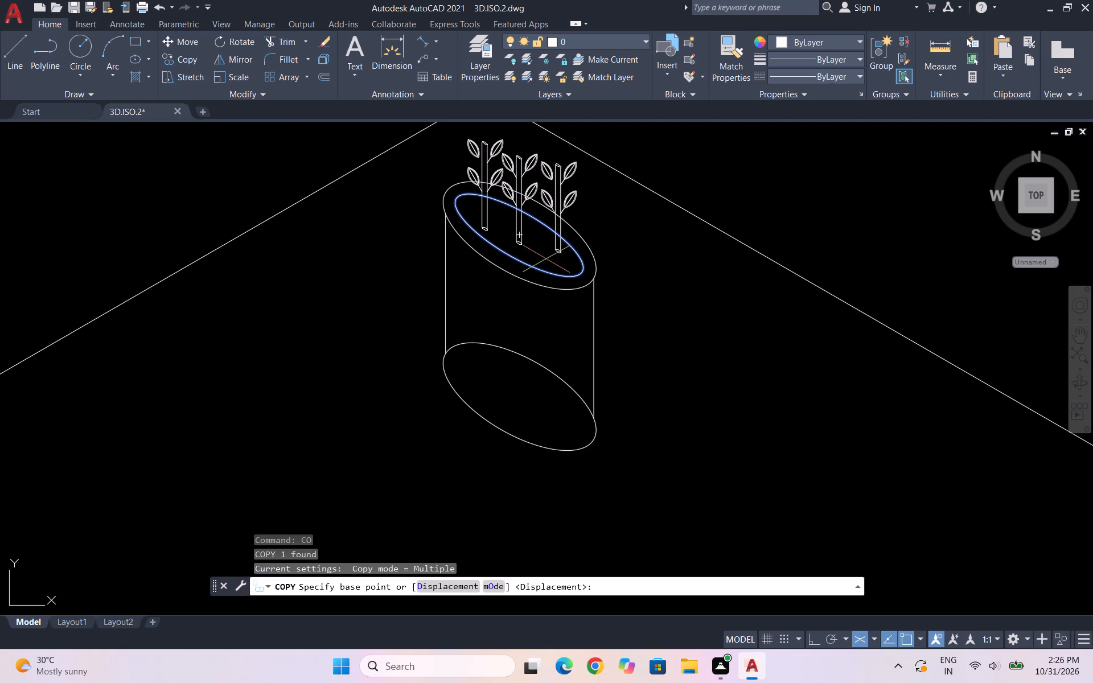
pyautogui.click(516, 231)
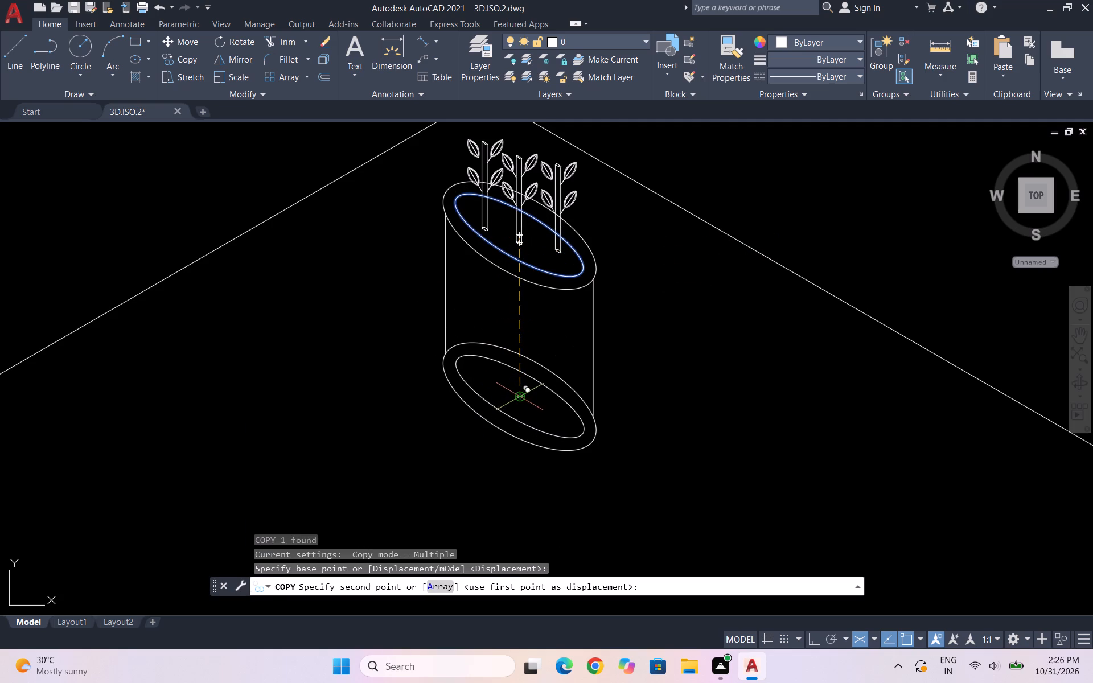
pyautogui.click(522, 397)
pyautogui.press('Escape')
pyautogui.press('Escape')
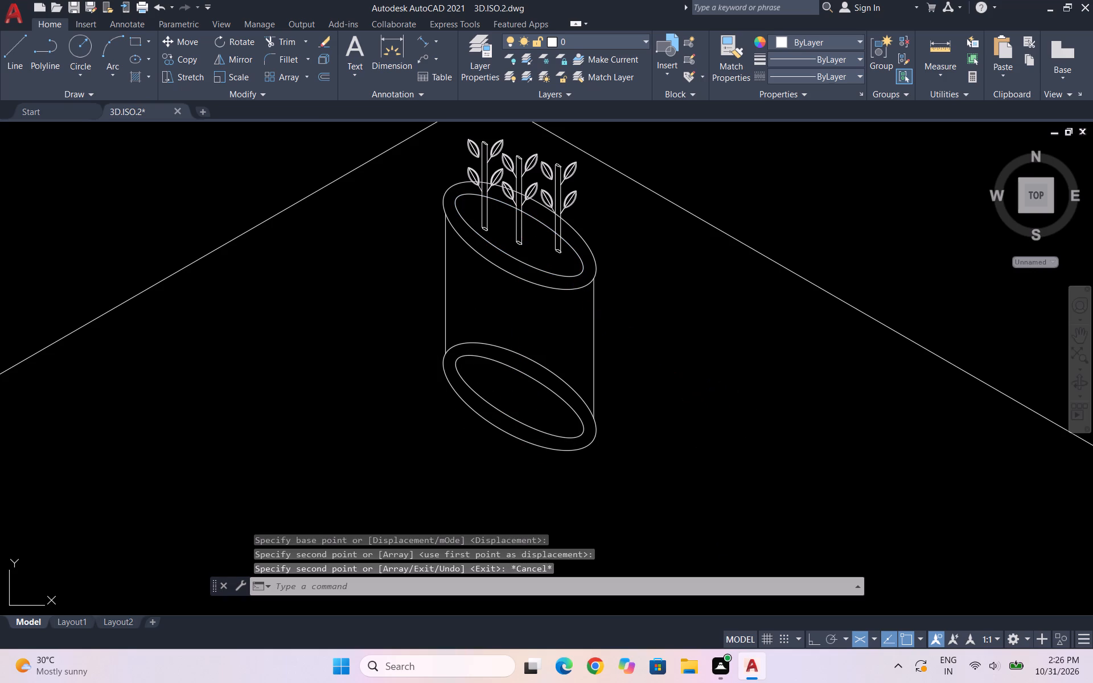
pyautogui.press('Escape')
pyautogui.press('Escape')
pyautogui.press('Escape')
# Copy the container's right-hand side line inward along the top outer ellipse, in line with the inner ellipse's right end.
pyautogui.scroll(-6, 741, 355)
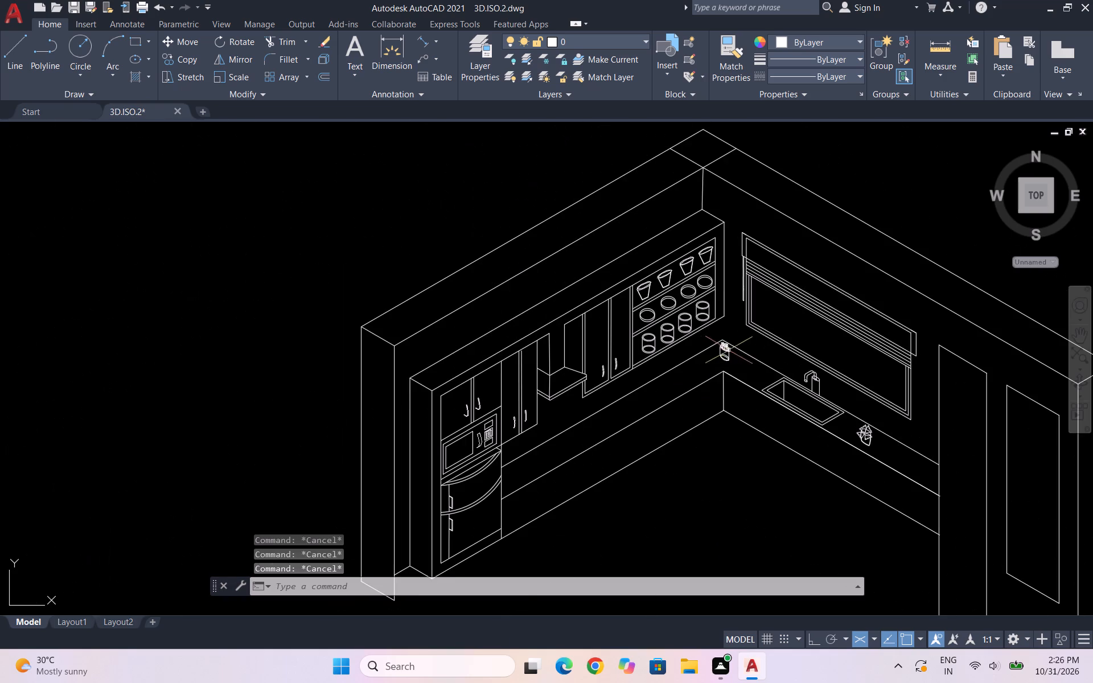
pyautogui.scroll(-3, 716, 331)
pyautogui.scroll(1, 798, 391)
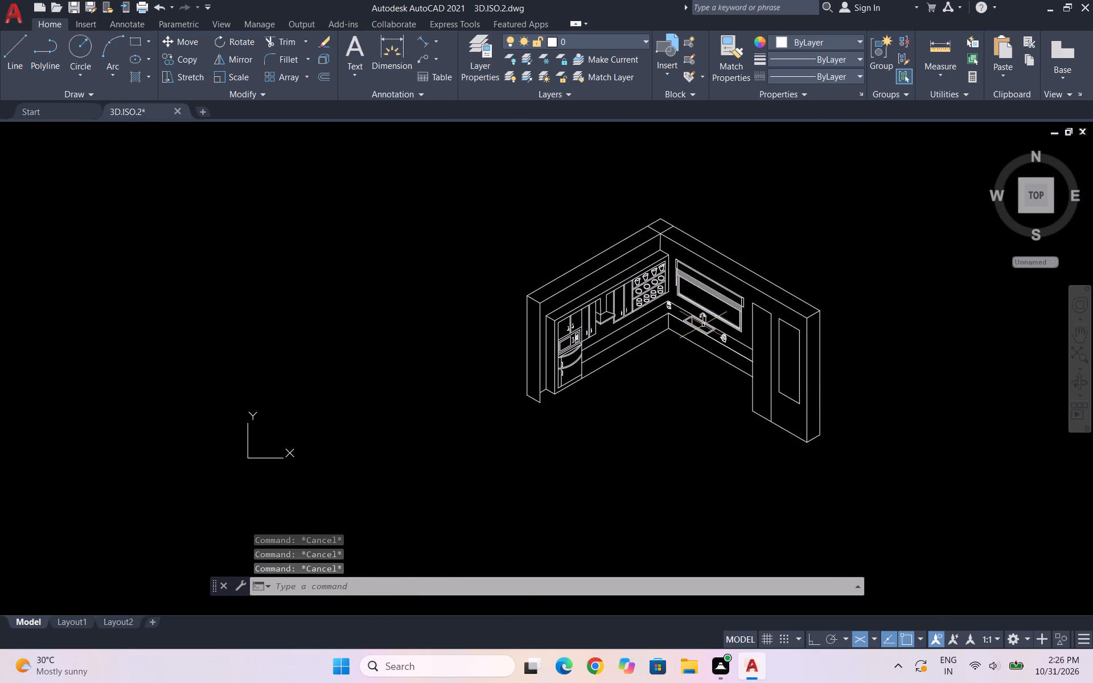
pyautogui.scroll(2, 663, 274)
pyautogui.scroll(3, 676, 331)
pyautogui.scroll(3, 683, 429)
pyautogui.scroll(2, 728, 381)
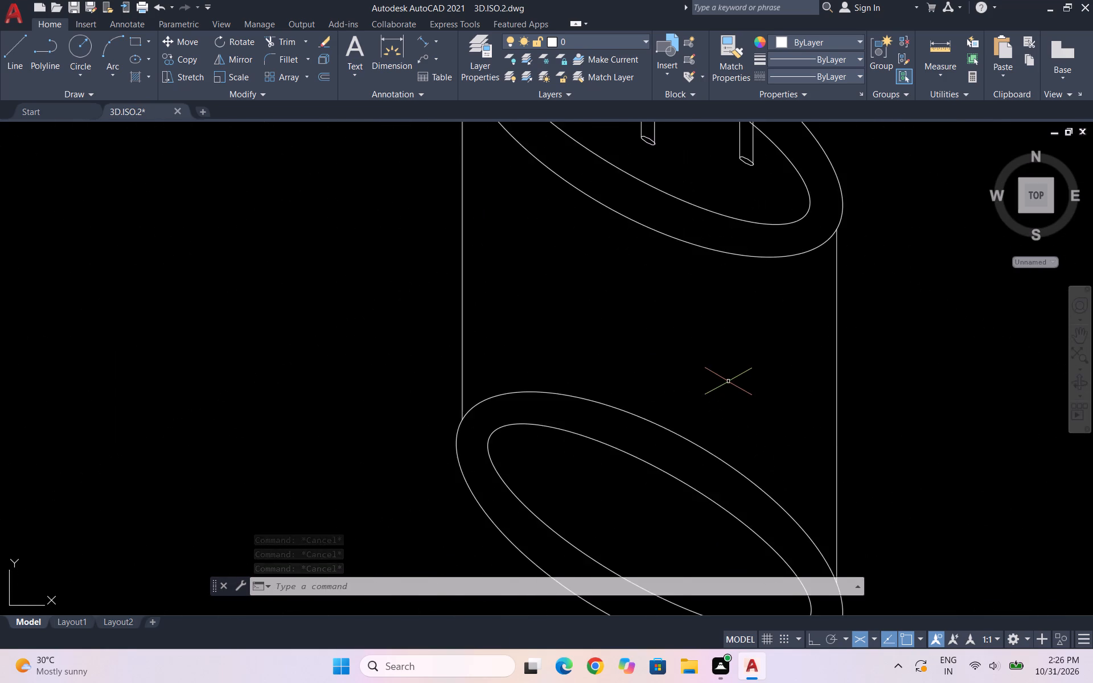
pyautogui.scroll(-2, 677, 392)
pyautogui.write('CO')
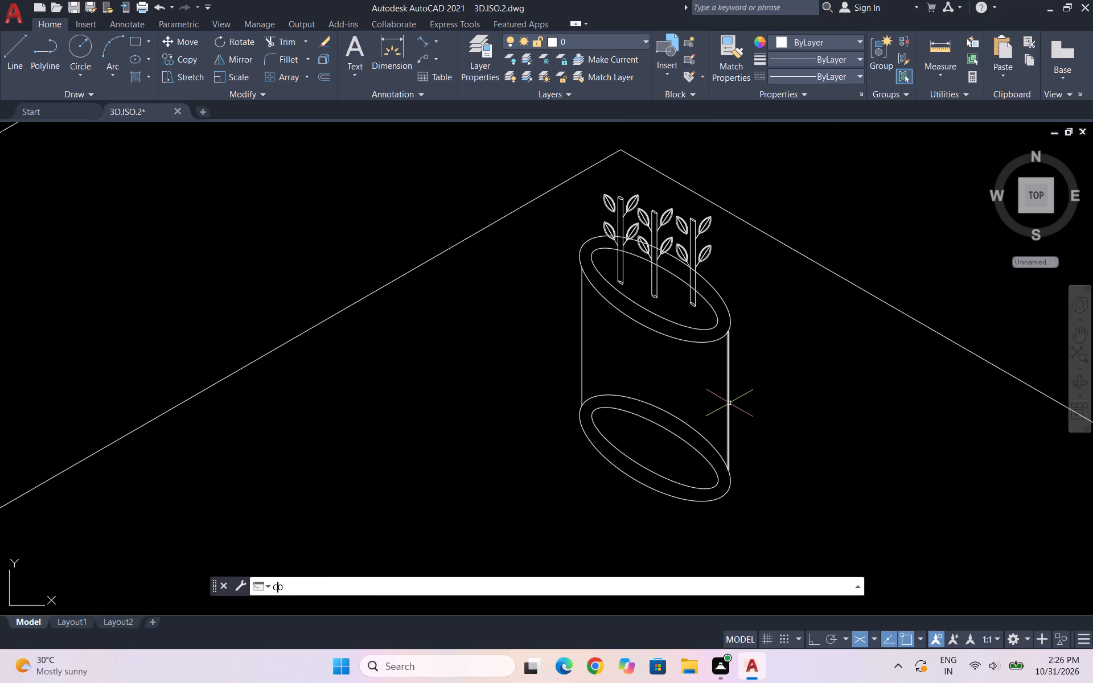
pyautogui.press('Return')
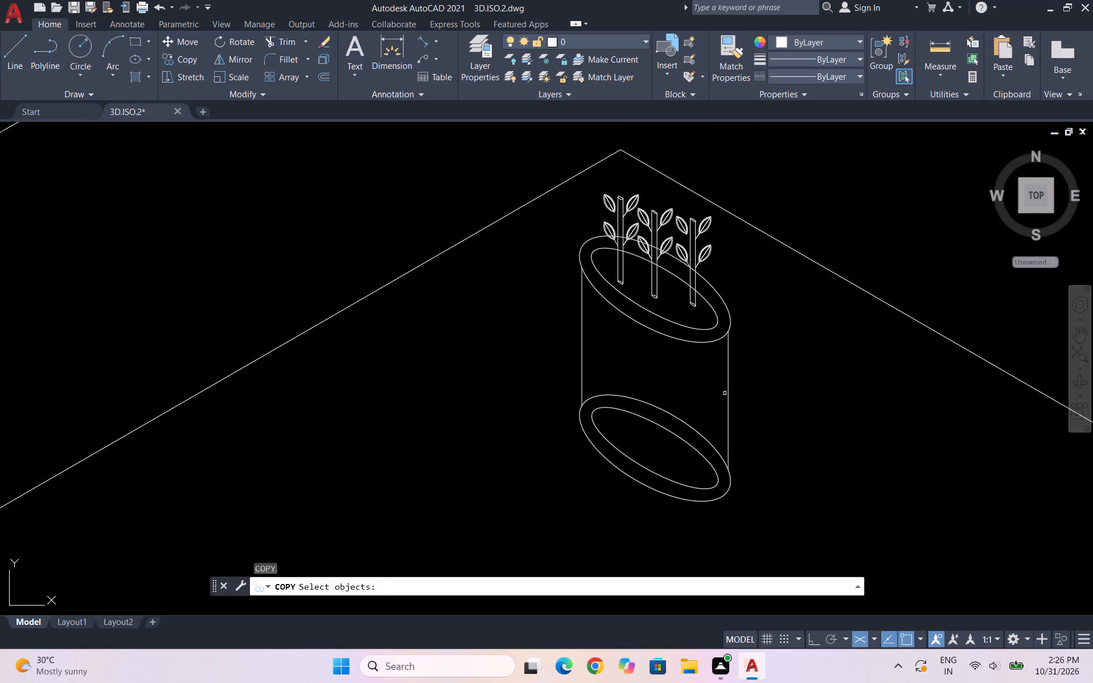
pyautogui.click(729, 390)
pyautogui.press('space')
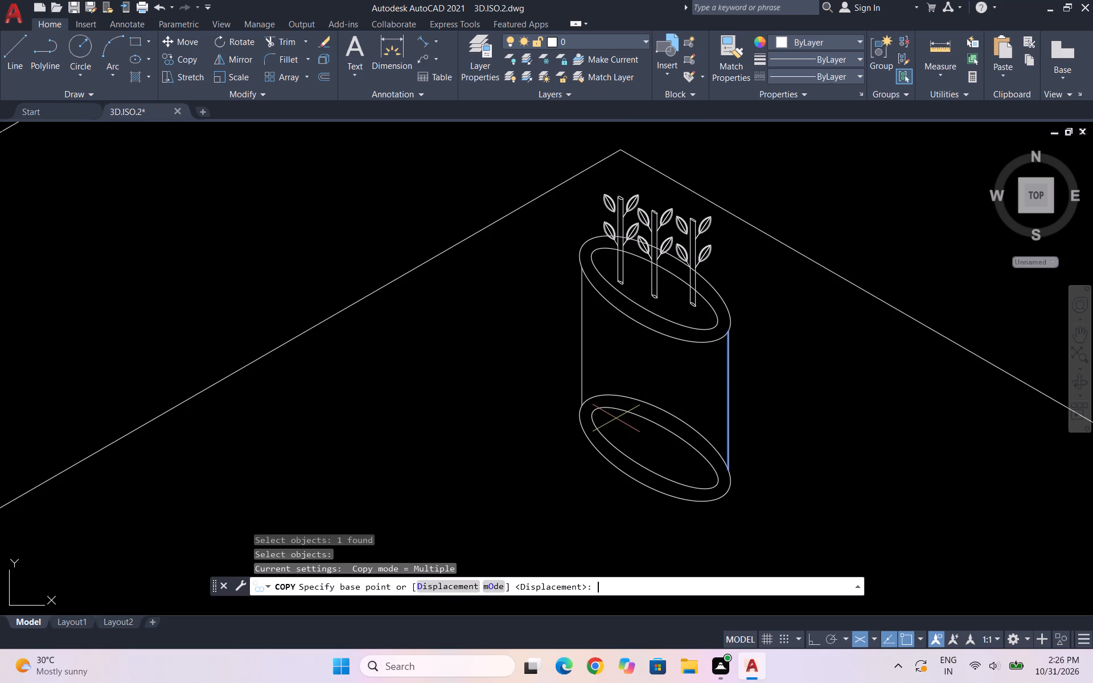
pyautogui.click(729, 336)
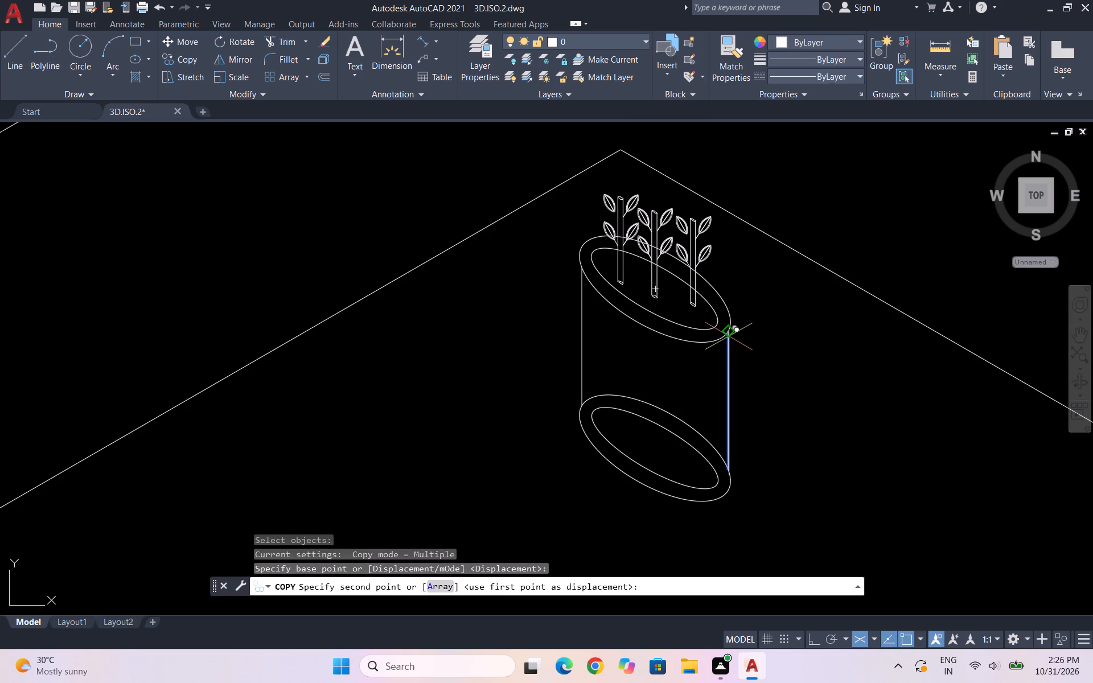
pyautogui.scroll(1, 718, 336)
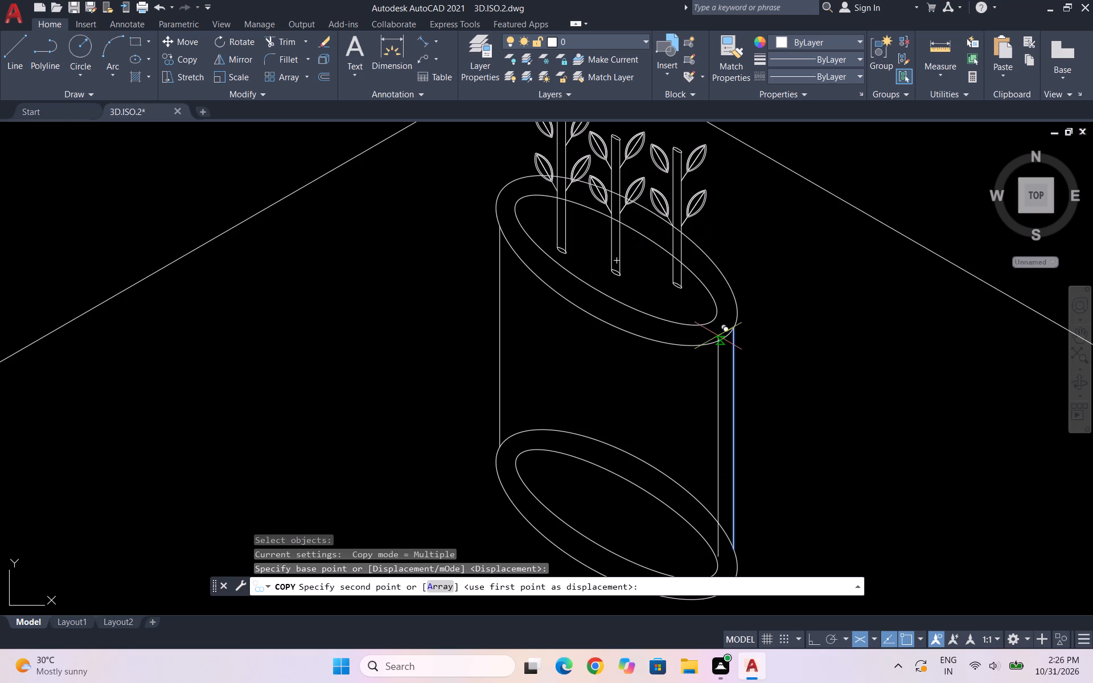
pyautogui.click(716, 336)
pyautogui.press('Escape')
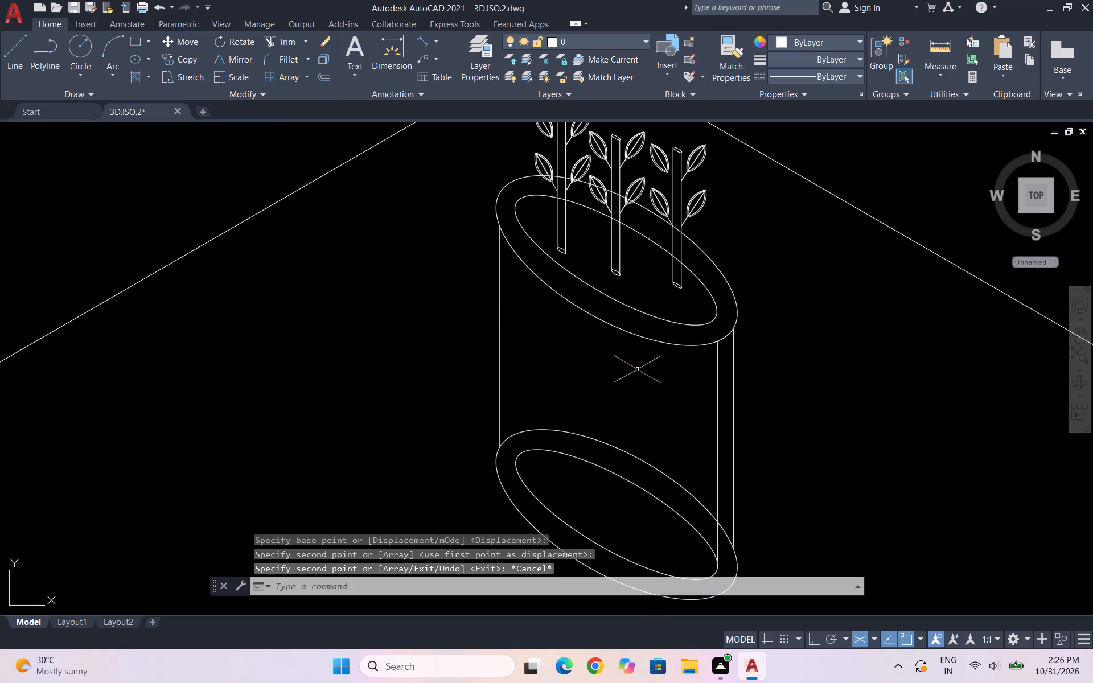
# Copy the container's left-hand side line a short distance inward along the top outer ellipse, beside the inner ellipse's left end.
pyautogui.click(534, 345)
pyautogui.click(479, 324)
pyautogui.write('CO')
pyautogui.press('Return')
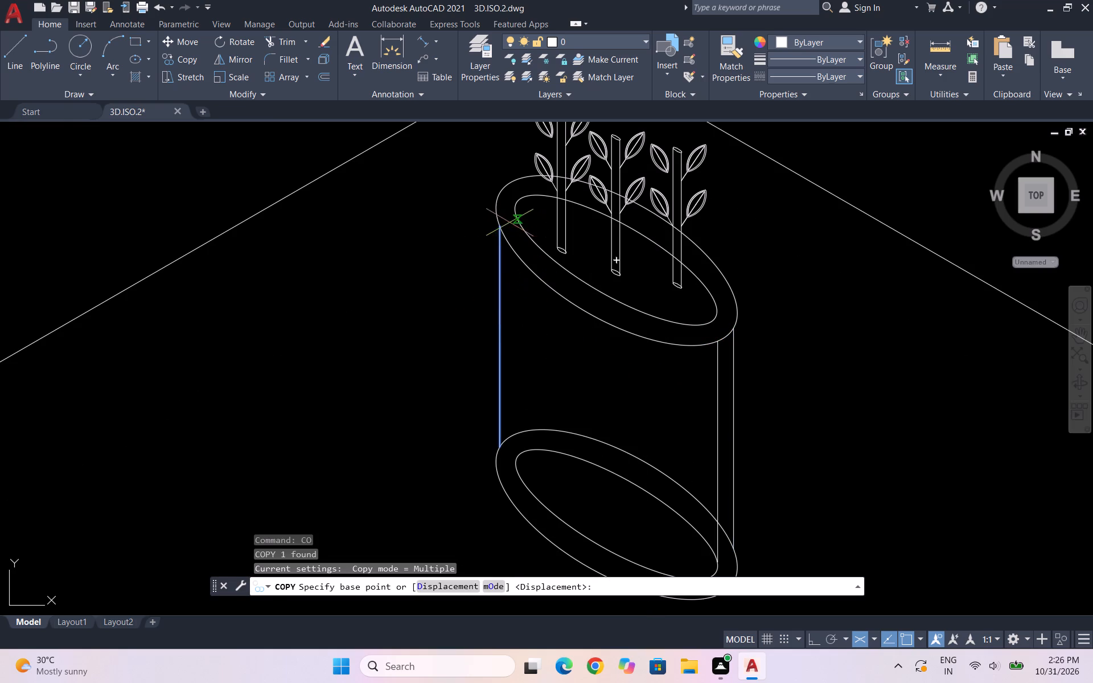
pyautogui.click(498, 228)
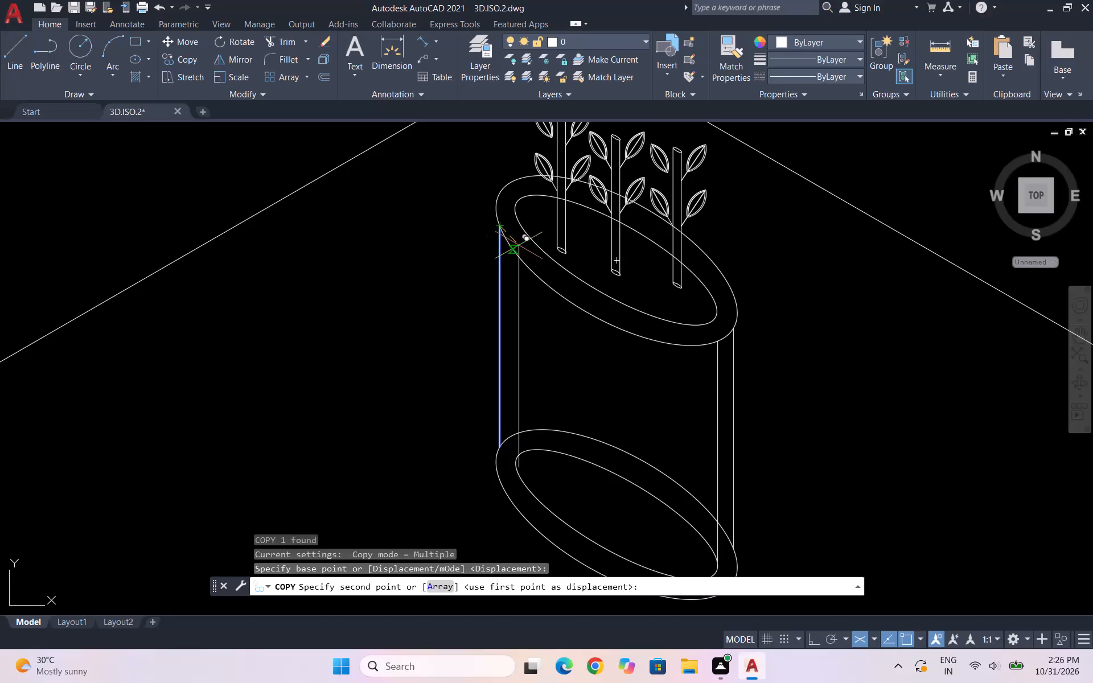
pyautogui.click(516, 238)
pyautogui.press('Escape')
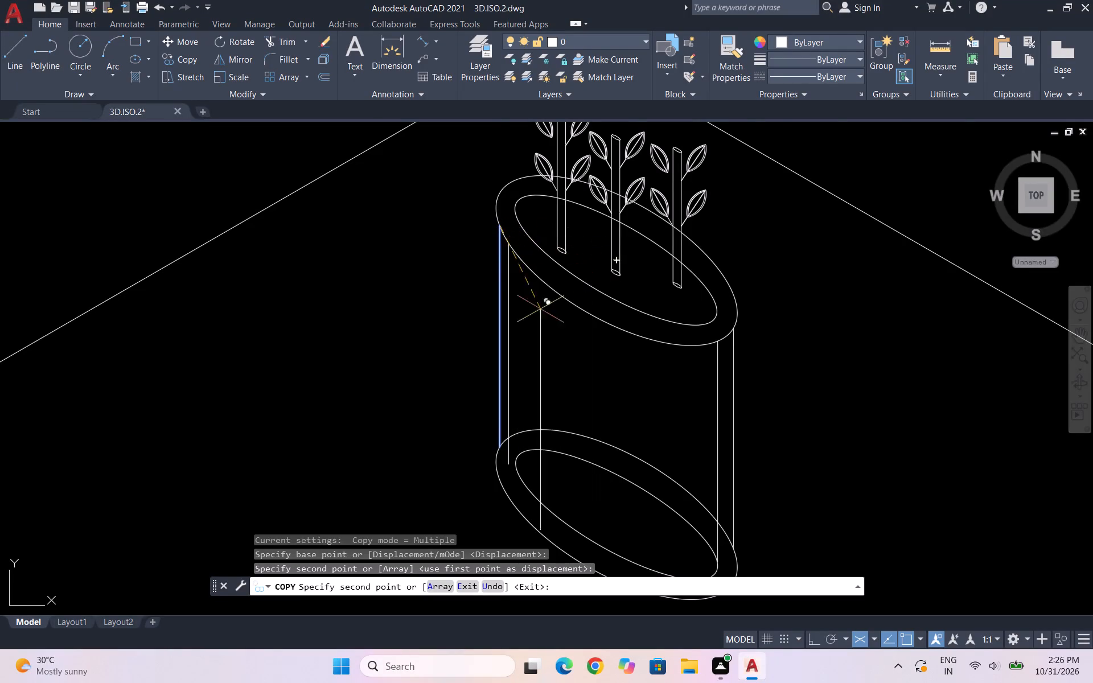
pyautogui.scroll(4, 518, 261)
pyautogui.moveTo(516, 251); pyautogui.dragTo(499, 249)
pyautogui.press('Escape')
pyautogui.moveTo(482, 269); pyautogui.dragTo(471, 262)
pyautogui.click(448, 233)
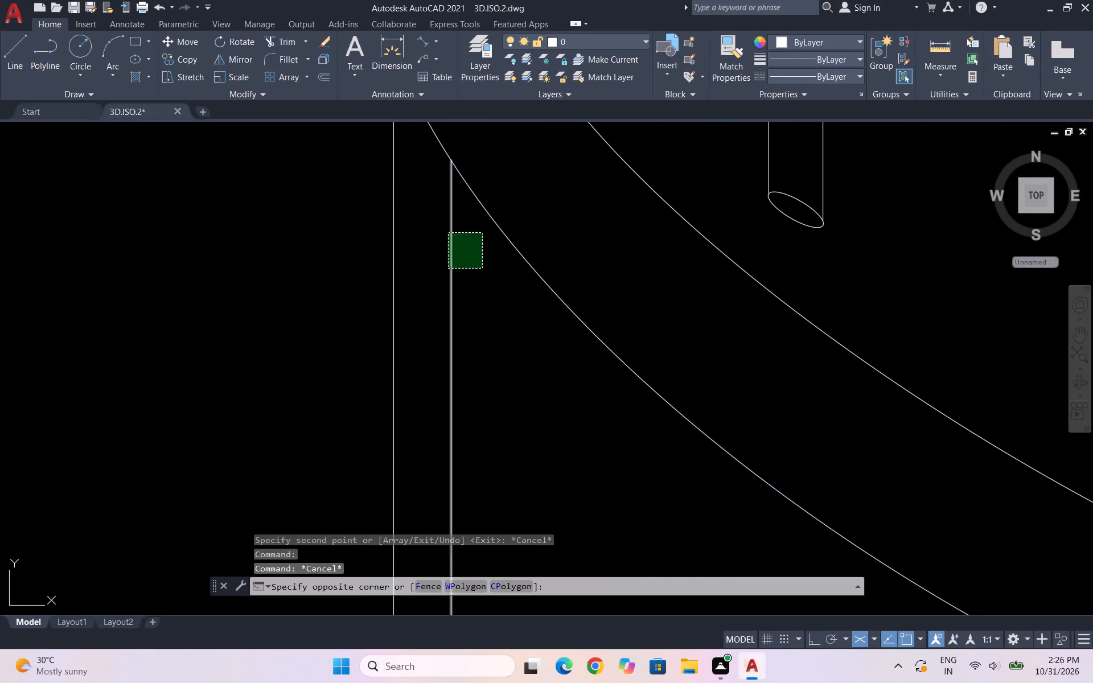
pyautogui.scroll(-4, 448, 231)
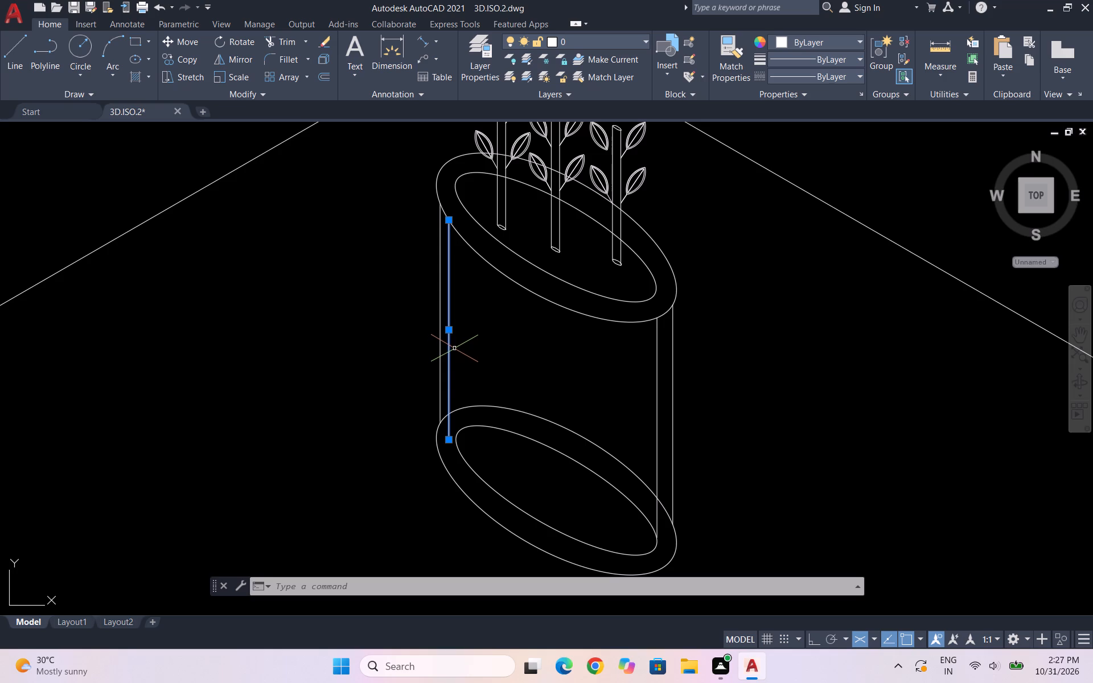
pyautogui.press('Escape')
# Examine the kitchen drawing as a whole, then up close from the refrigerator and microwave cabinets to the shelves, corner planter and sink.
pyautogui.scroll(-9, 566, 361)
pyautogui.press('Escape')
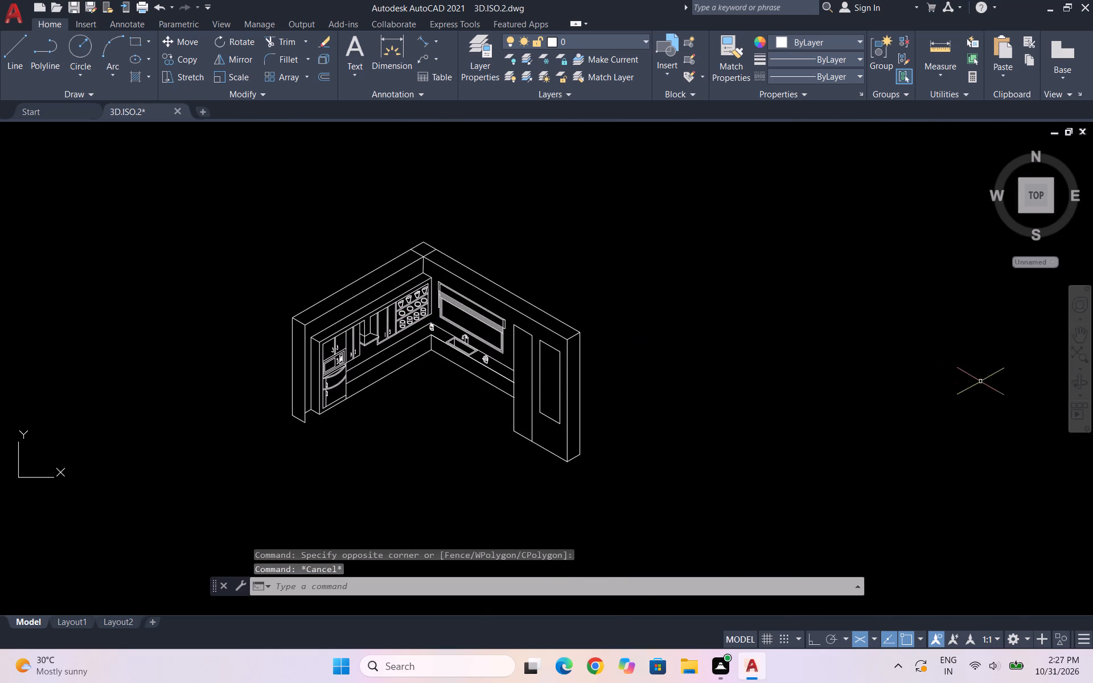
pyautogui.press('Escape')
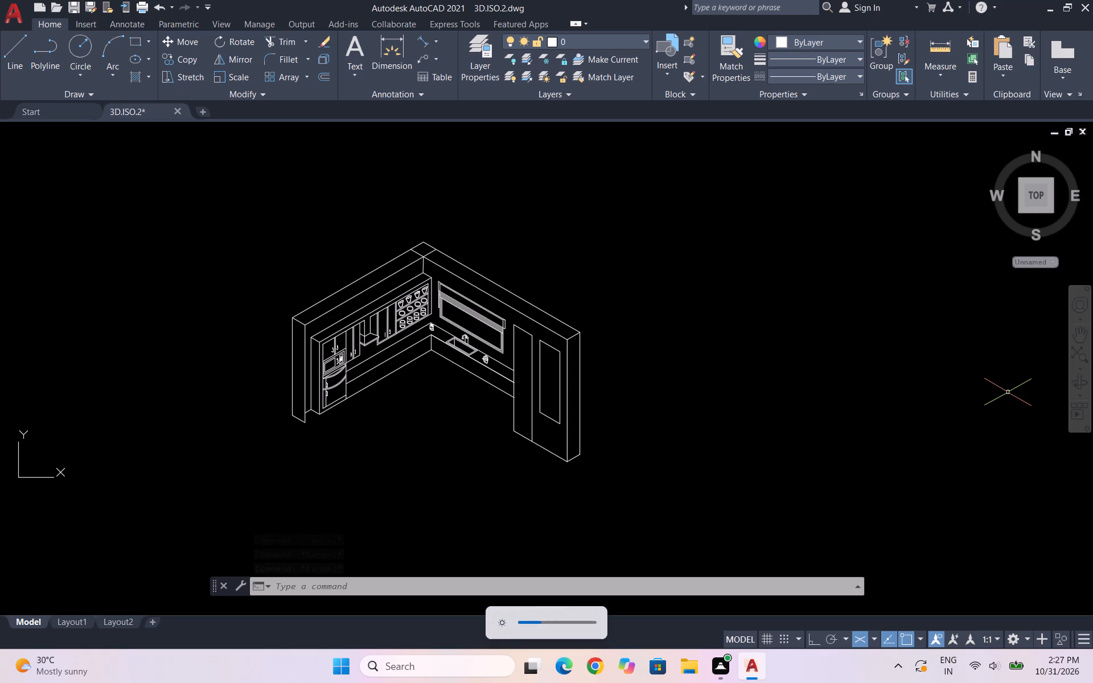
pyautogui.click(1088, 332)
pyautogui.moveTo(412, 379); pyautogui.dragTo(438, 338)
pyautogui.scroll(2, 408, 324)
pyautogui.moveTo(416, 322); pyautogui.dragTo(338, 376)
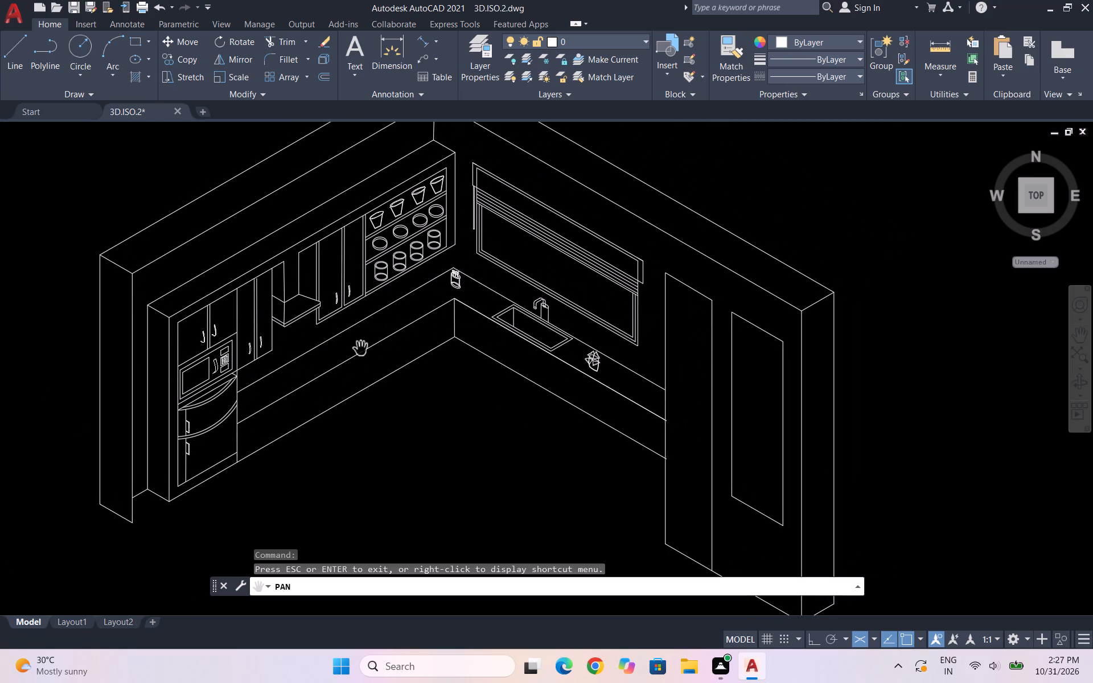
pyautogui.moveTo(374, 325); pyautogui.dragTo(404, 325)
pyautogui.scroll(1, 341, 336)
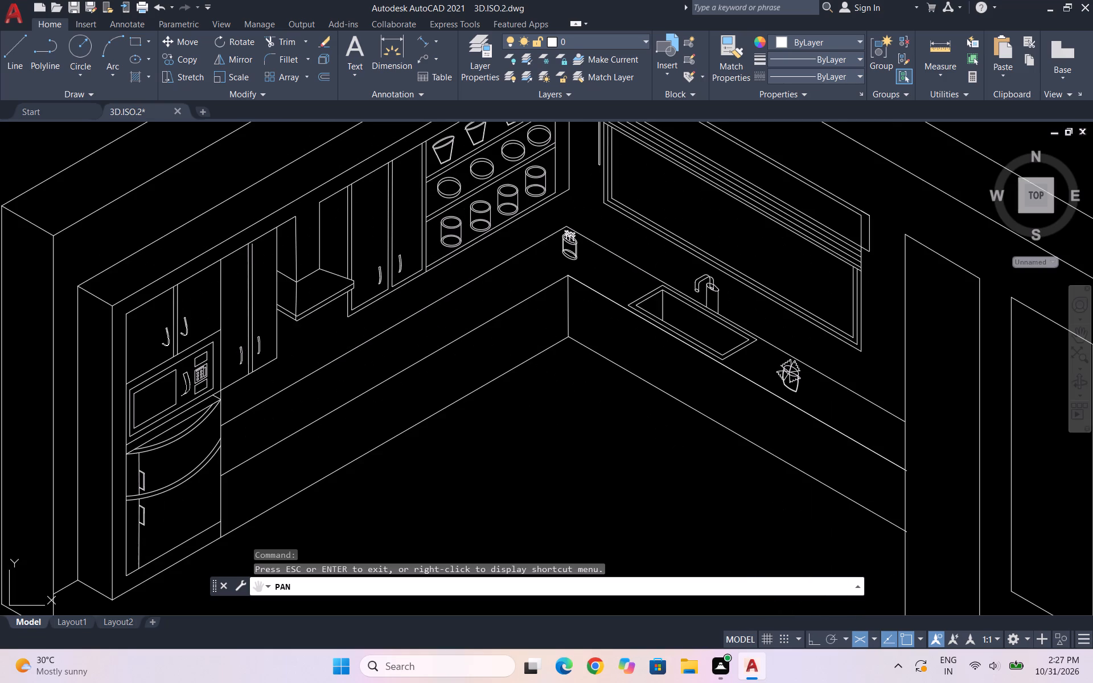
pyautogui.moveTo(244, 356); pyautogui.dragTo(249, 355)
pyautogui.scroll(2, 164, 359)
pyautogui.moveTo(334, 298); pyautogui.dragTo(372, 262)
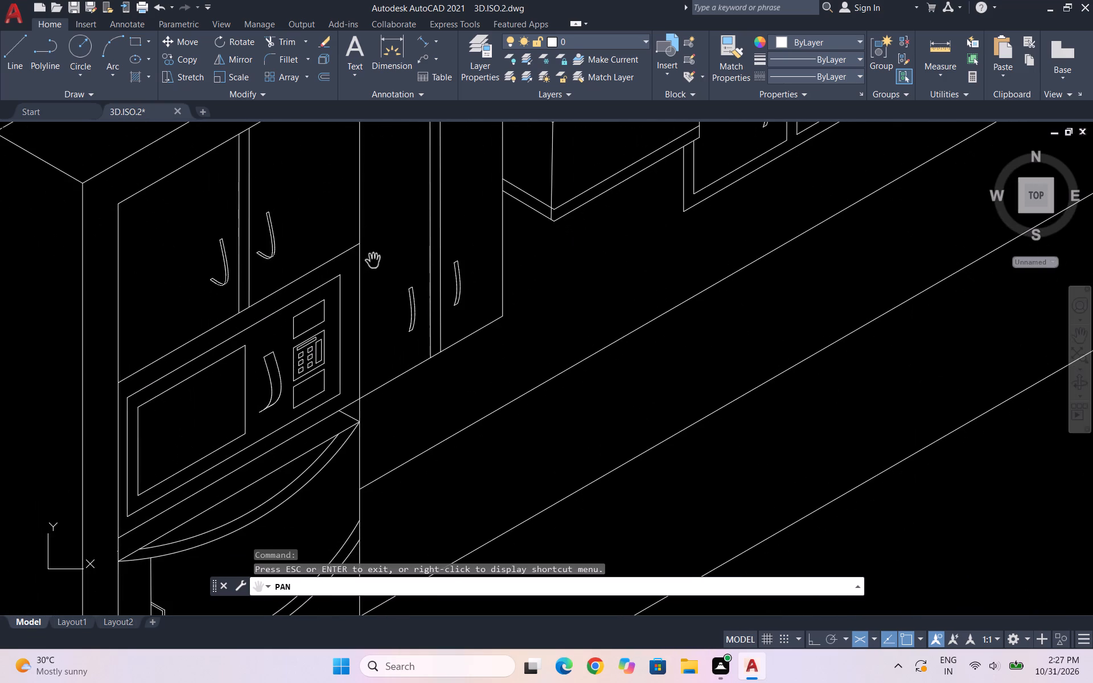
pyautogui.moveTo(357, 275); pyautogui.dragTo(484, 182)
pyautogui.scroll(1, 384, 277)
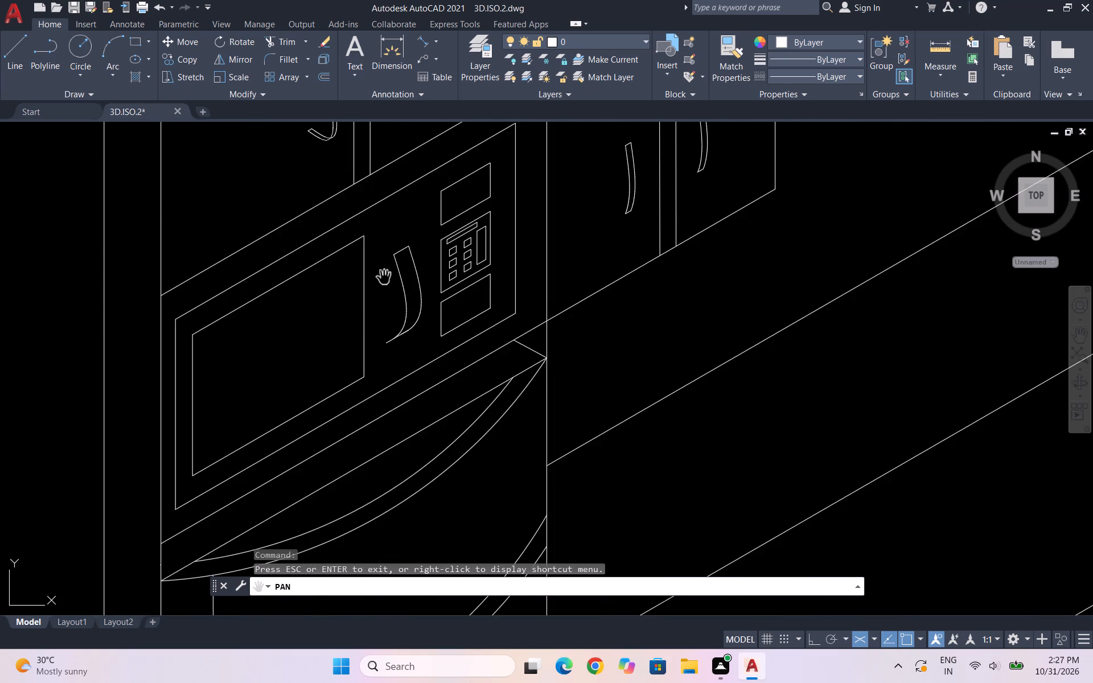
pyautogui.moveTo(383, 308); pyautogui.dragTo(382, 368)
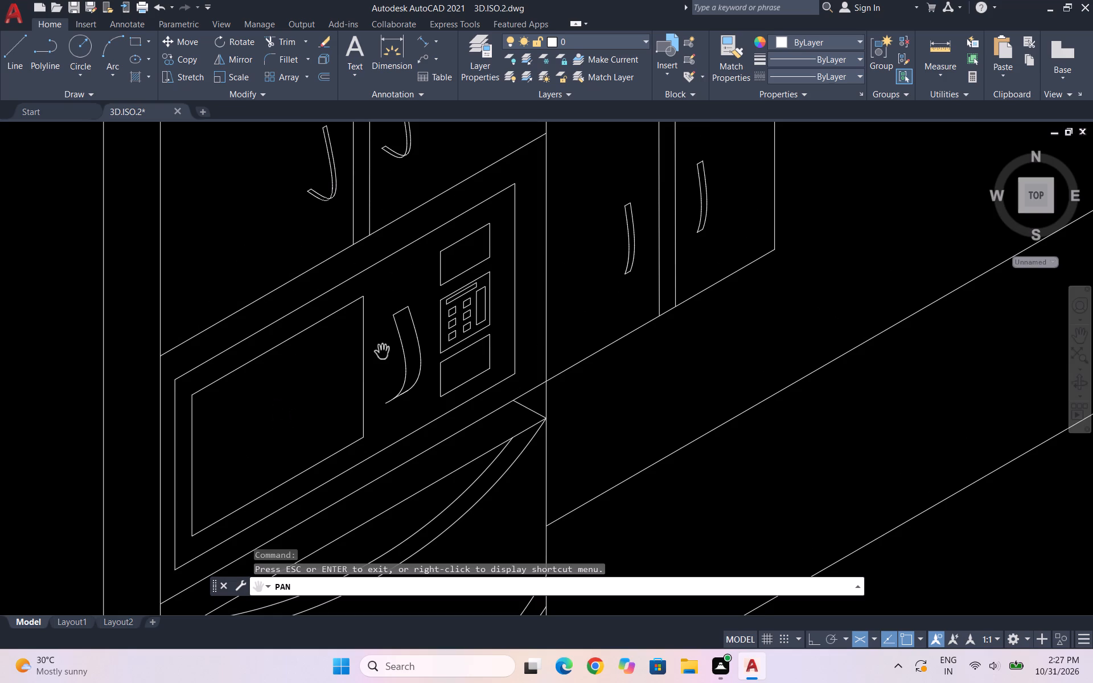
pyautogui.moveTo(378, 336); pyautogui.dragTo(368, 421)
pyautogui.moveTo(306, 253); pyautogui.dragTo(206, 386)
pyautogui.moveTo(327, 315); pyautogui.dragTo(297, 236)
pyautogui.moveTo(338, 463); pyautogui.dragTo(379, 363)
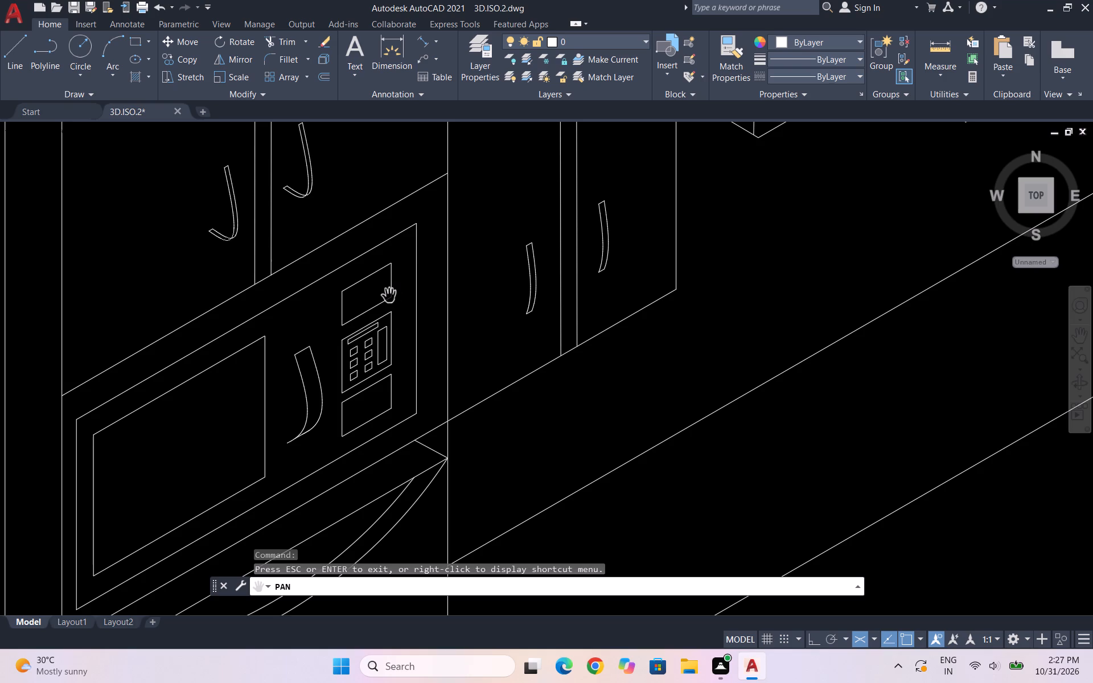
pyautogui.scroll(-2, 387, 249)
pyautogui.scroll(-1, 317, 258)
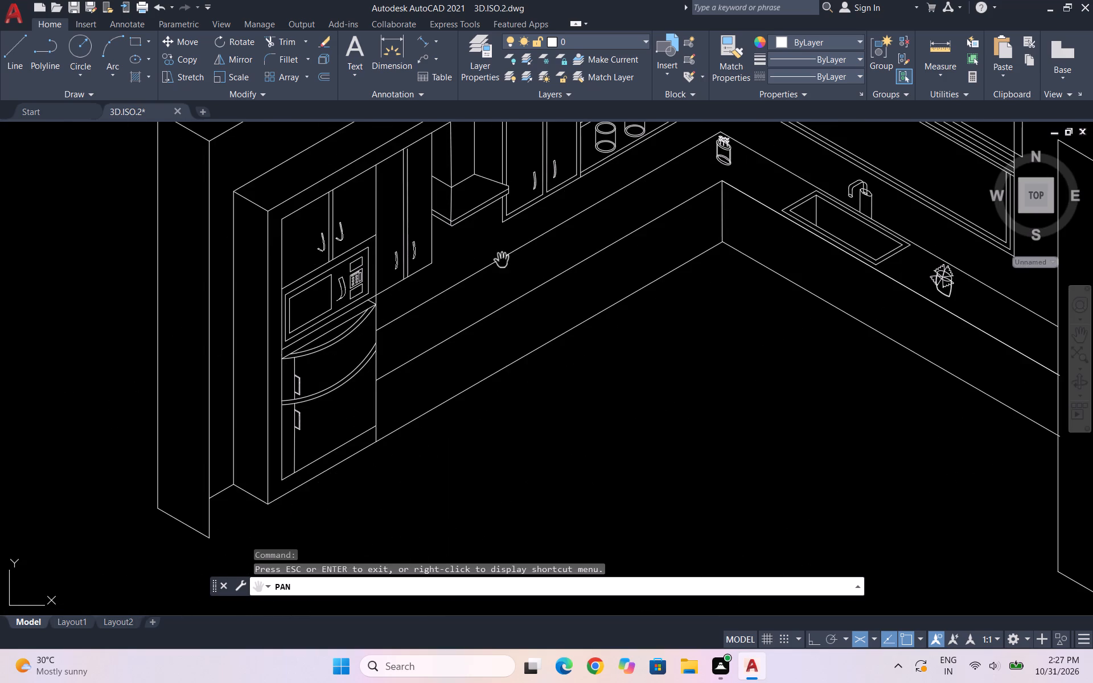
pyautogui.moveTo(544, 255); pyautogui.dragTo(330, 321)
pyautogui.moveTo(480, 309); pyautogui.dragTo(539, 333)
pyautogui.moveTo(619, 276); pyautogui.dragTo(924, 161)
pyautogui.moveTo(757, 209); pyautogui.dragTo(435, 403)
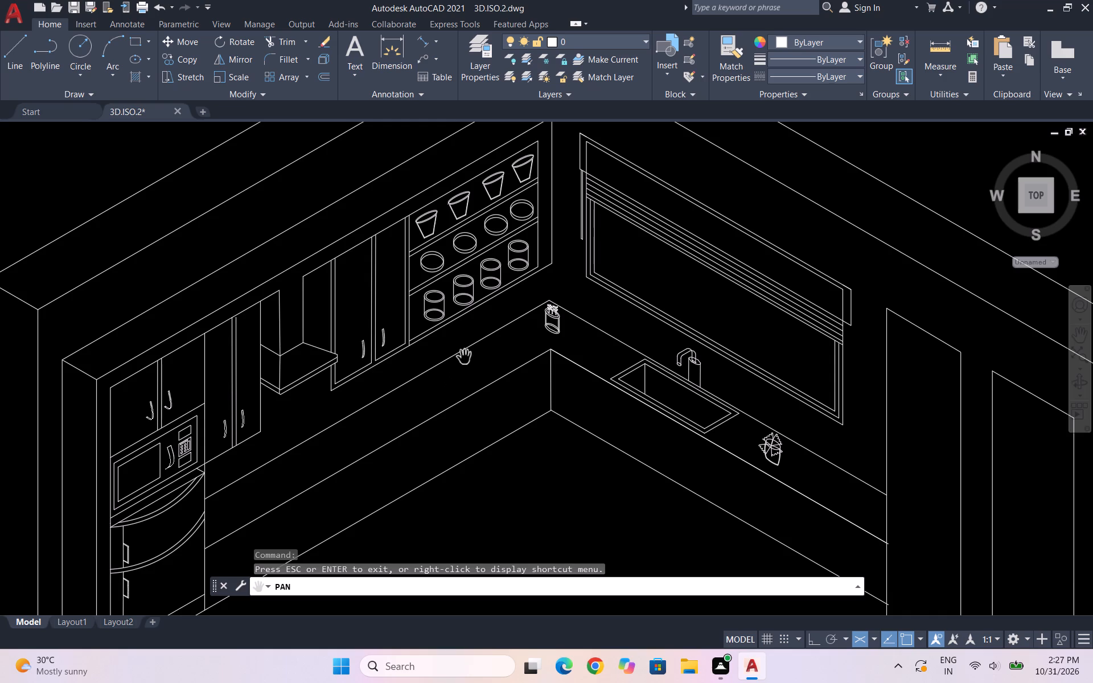
pyautogui.scroll(1, 498, 343)
pyautogui.moveTo(507, 355); pyautogui.dragTo(549, 423)
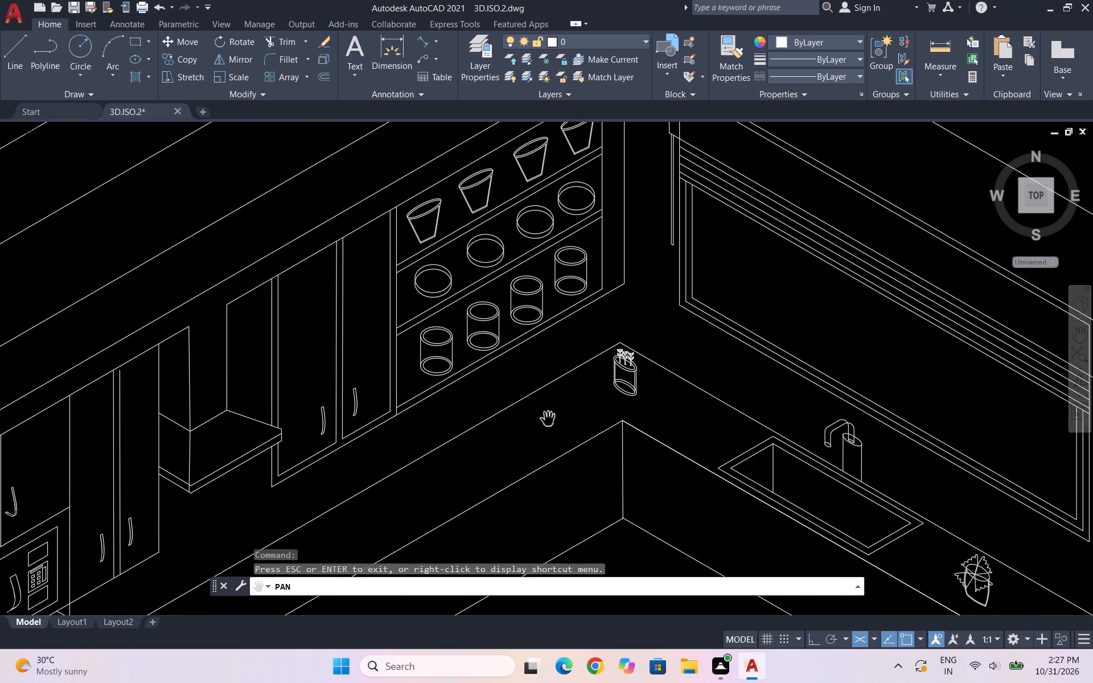
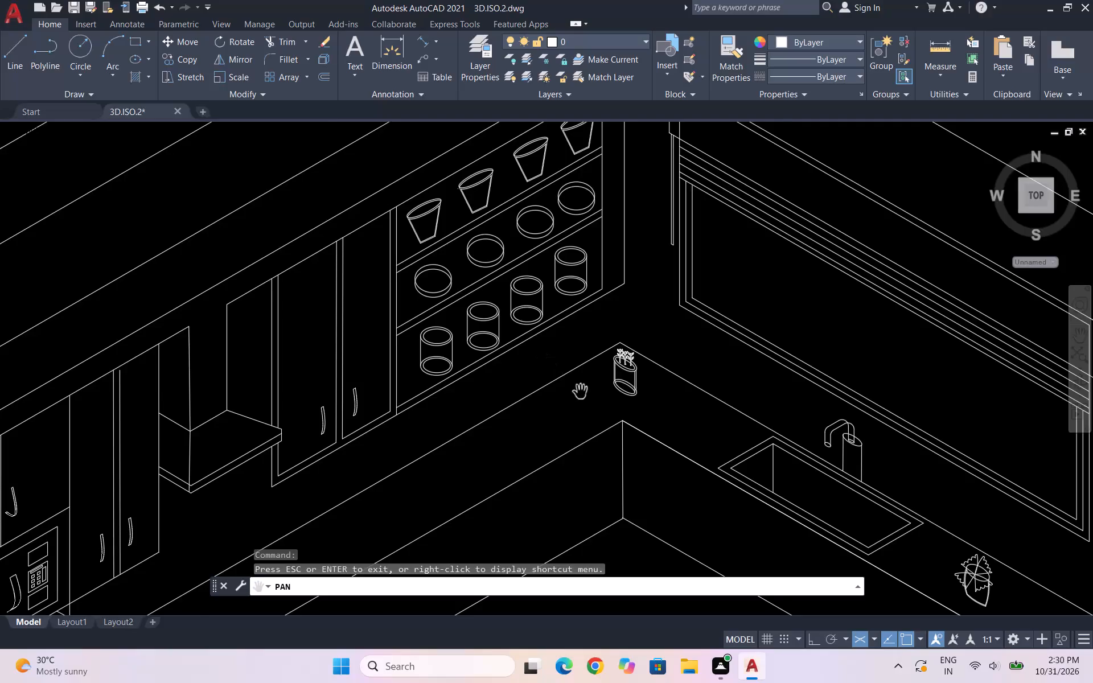
# Move the corner container's left-hand inner side line so its lower end meets the left end of the bottom inner ellipse.
pyautogui.moveTo(594, 388); pyautogui.dragTo(556, 348)
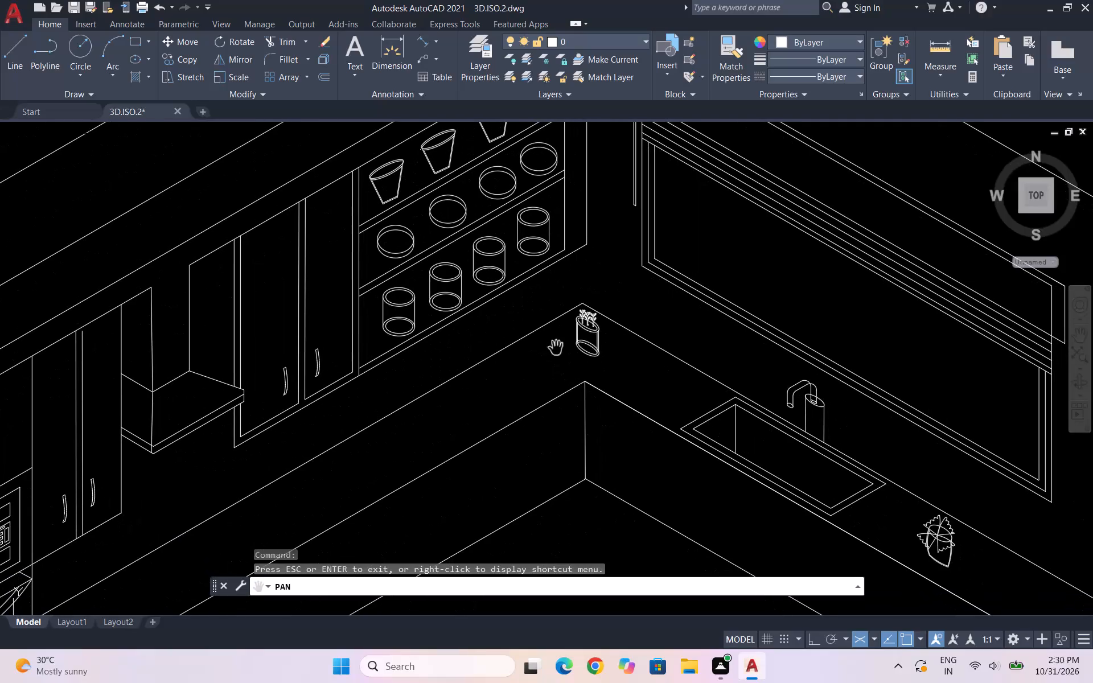
pyautogui.scroll(3, 587, 318)
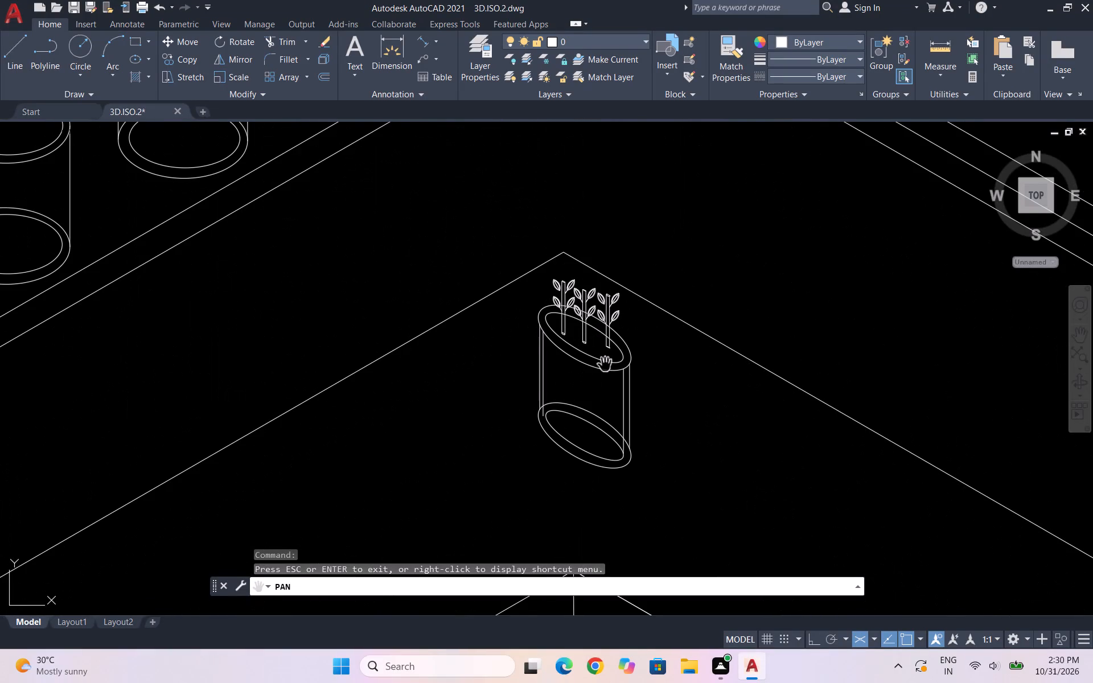
pyautogui.moveTo(605, 365); pyautogui.dragTo(602, 340)
pyautogui.scroll(1, 602, 340)
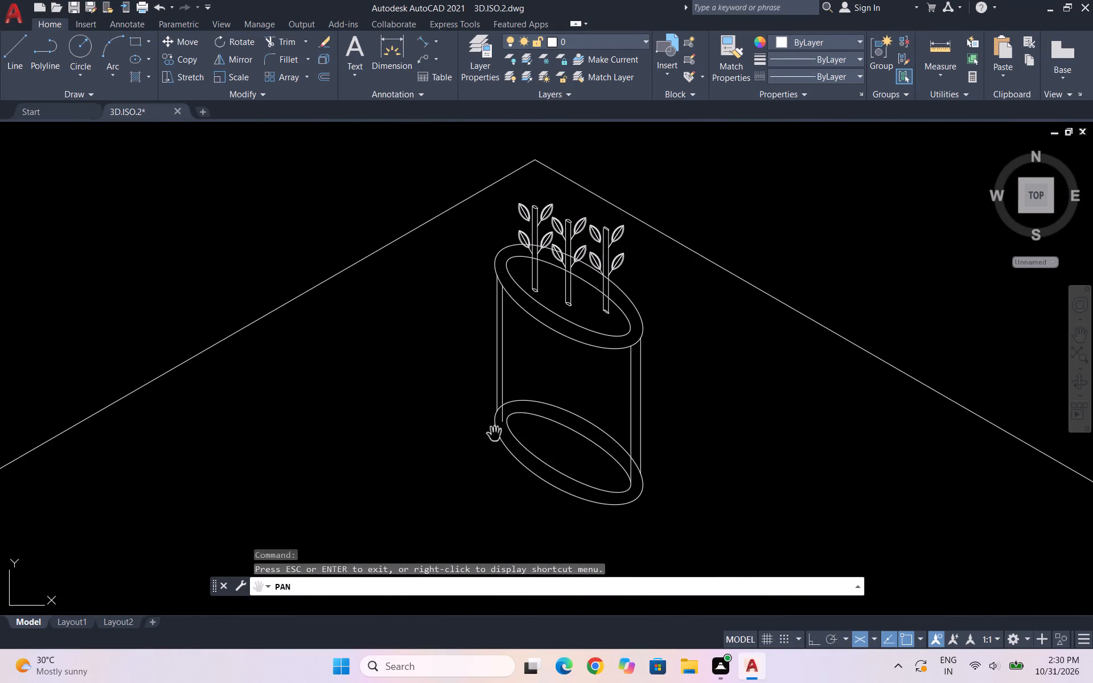
pyautogui.scroll(2, 523, 345)
pyautogui.moveTo(529, 343); pyautogui.dragTo(668, 372)
pyautogui.press('Escape')
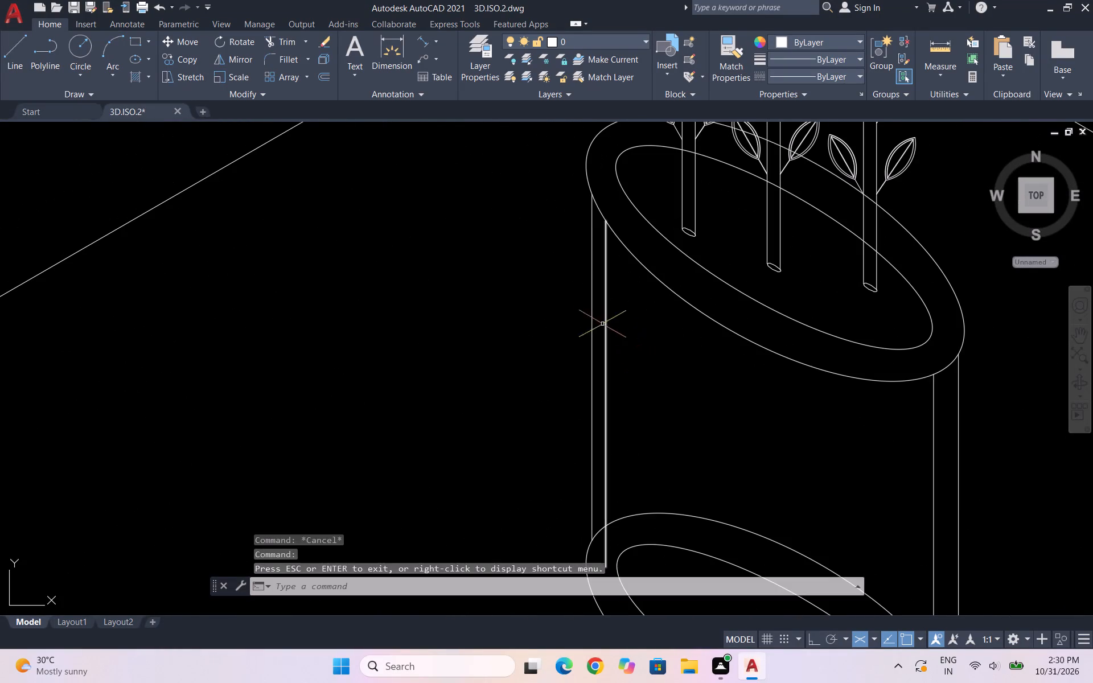
pyautogui.press('Escape')
pyautogui.scroll(1, 627, 312)
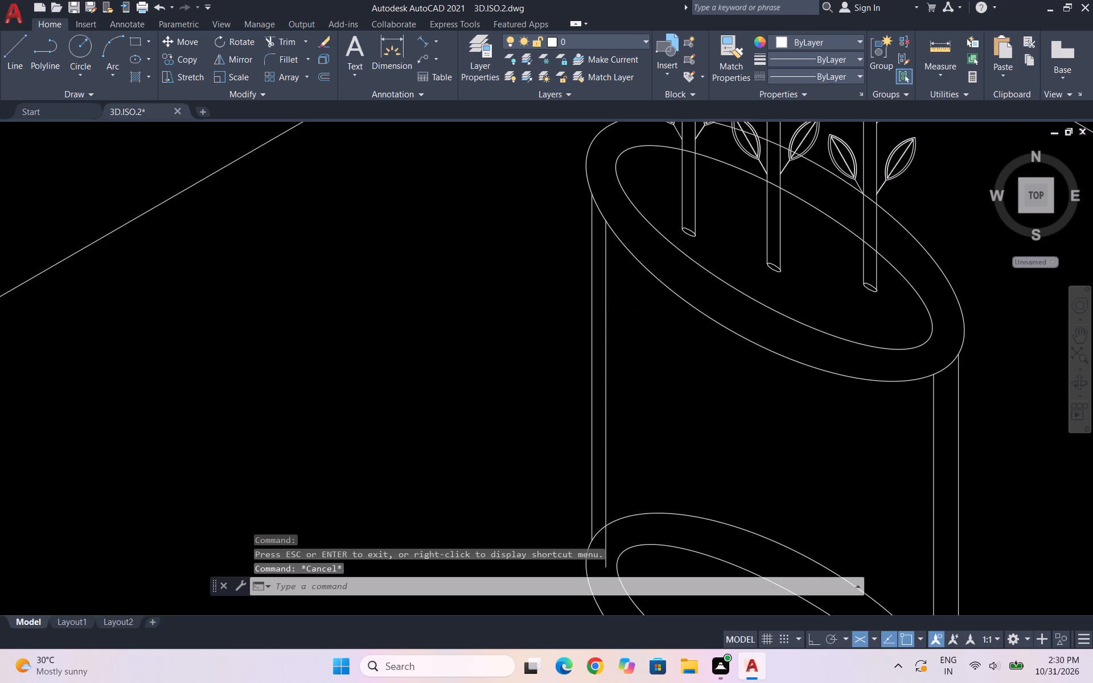
pyautogui.click(627, 312)
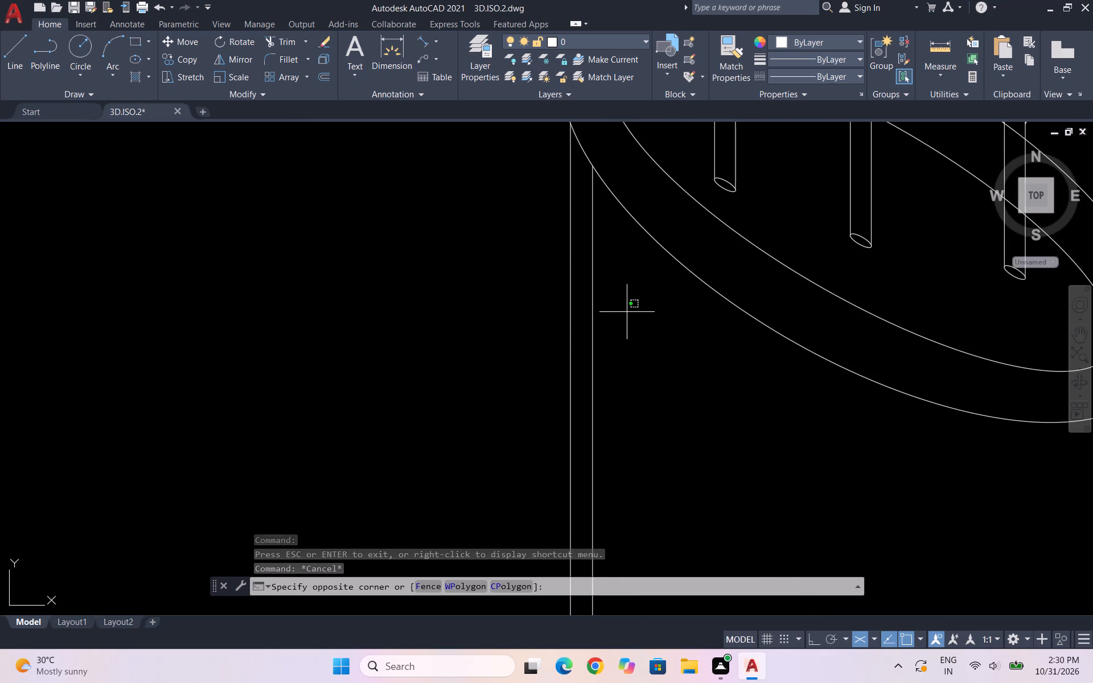
pyautogui.click(586, 261)
pyautogui.scroll(-1, 586, 261)
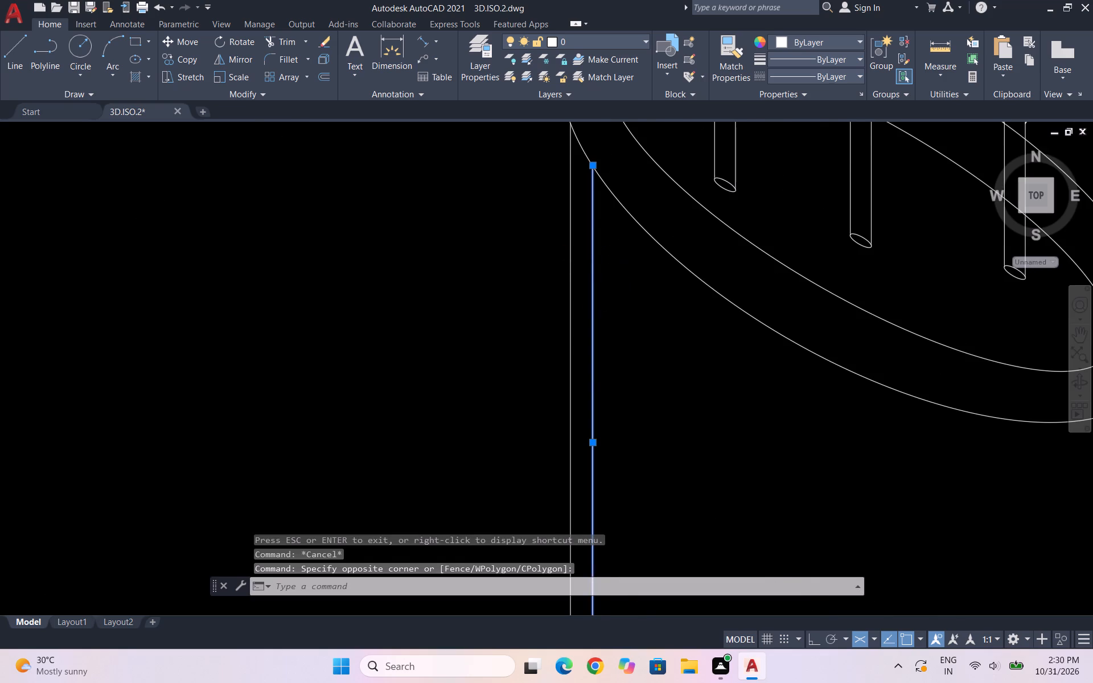
pyautogui.press('m')
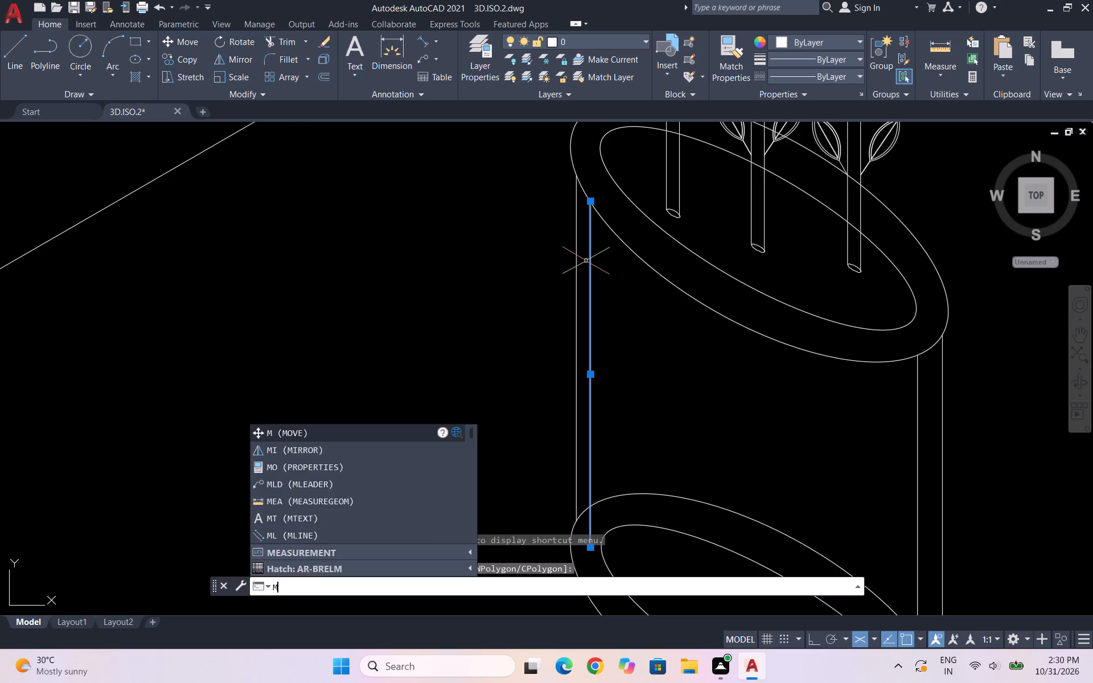
pyautogui.press('Return')
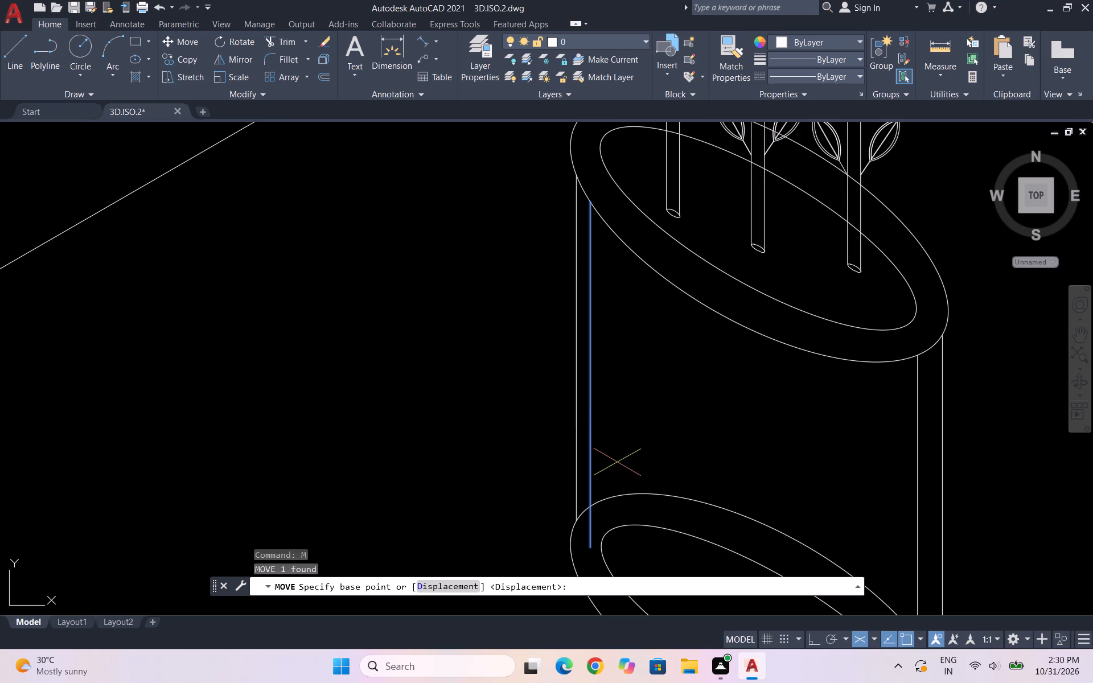
pyautogui.scroll(-1, 590, 434)
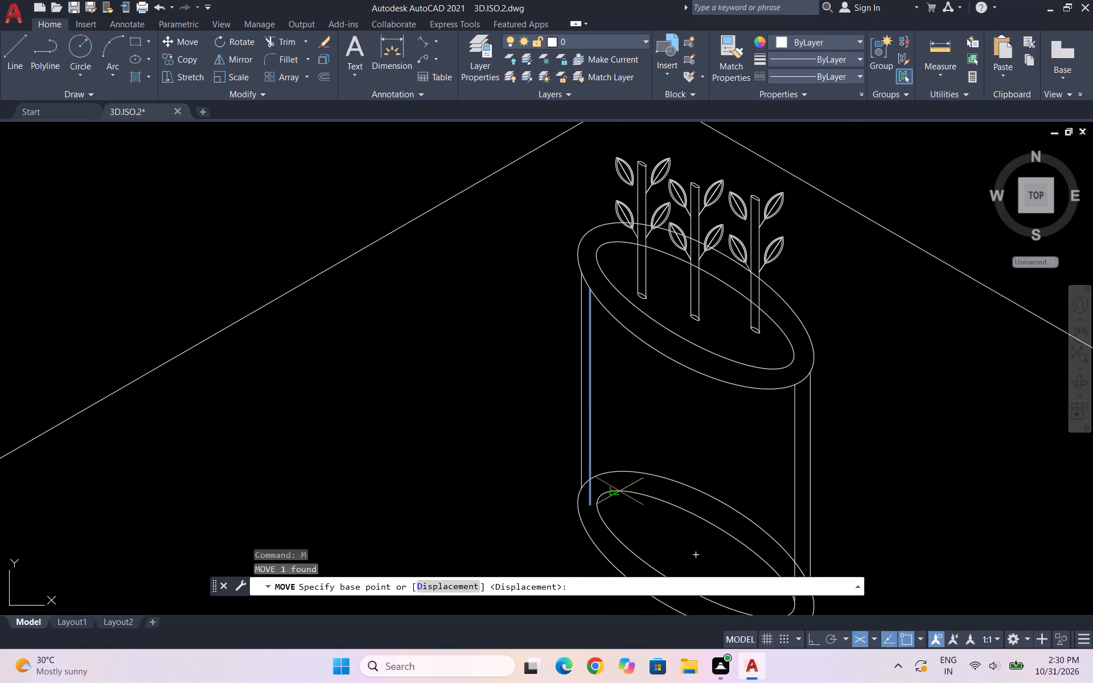
pyautogui.scroll(1, 585, 513)
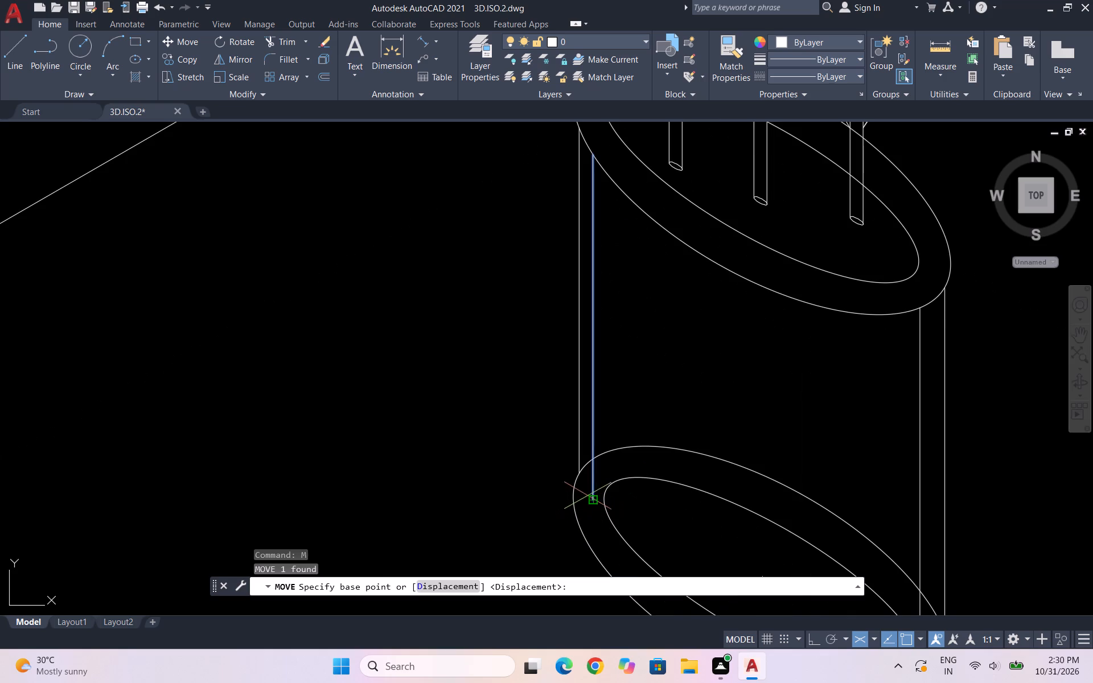
pyautogui.click(593, 501)
pyautogui.click(608, 486)
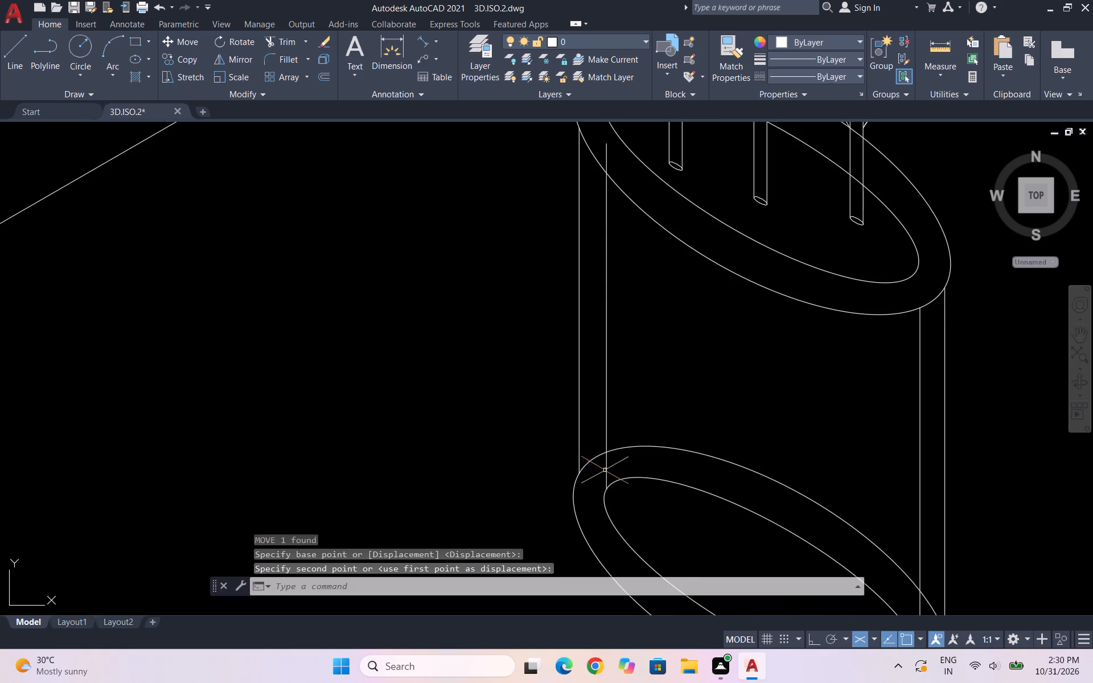
pyautogui.scroll(-2, 595, 468)
pyautogui.press('Escape')
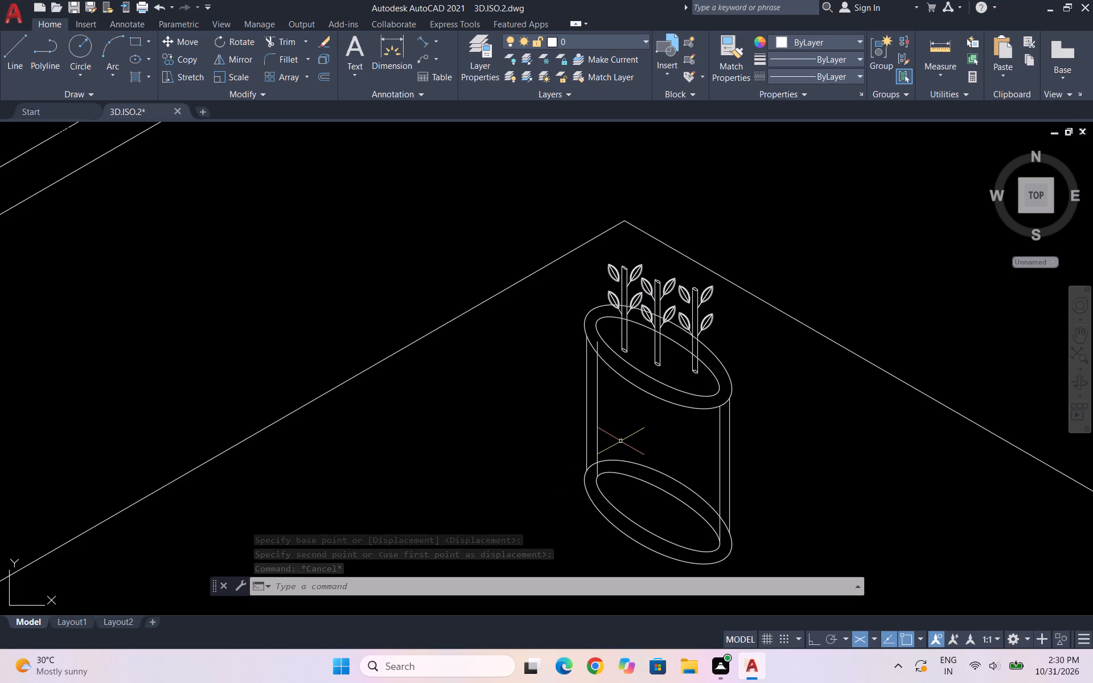
pyautogui.press('Escape')
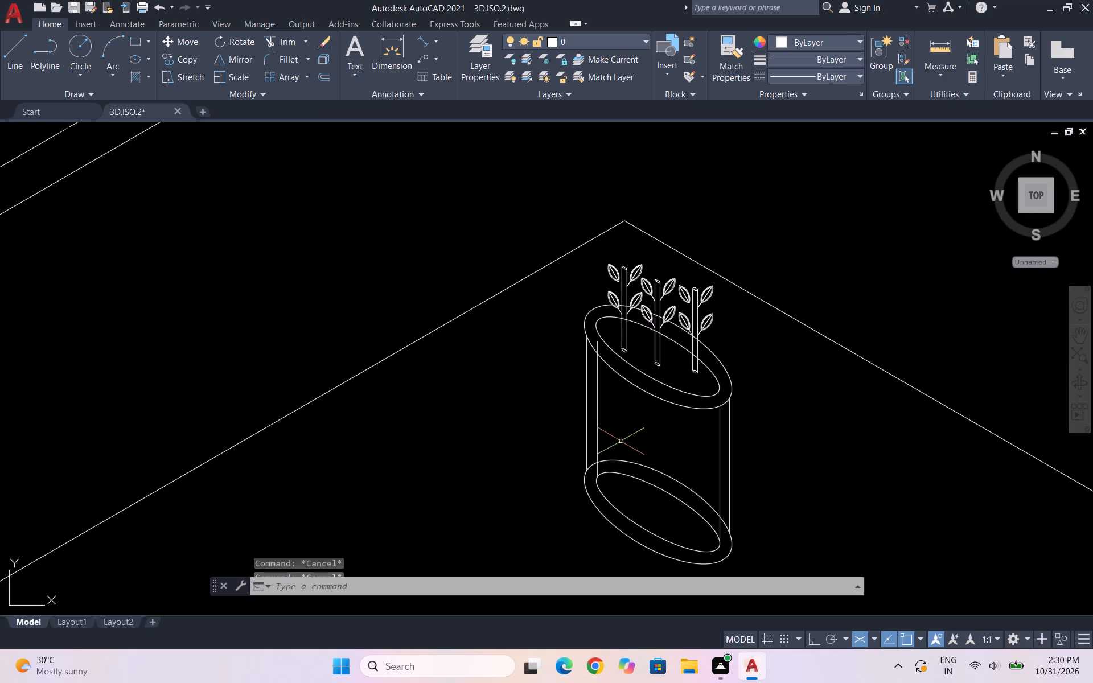
# Trim the upper end of the container's left-hand inner side line where it extends above the top outer ellipse.
pyautogui.write('TR')
pyautogui.press('Return')
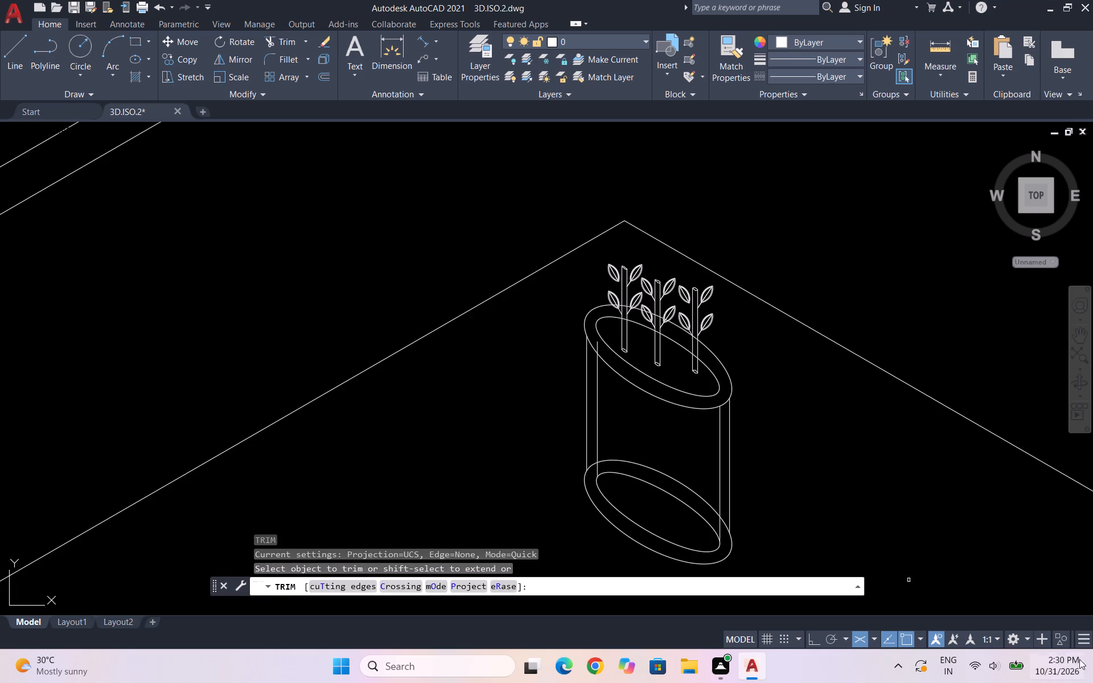
pyautogui.scroll(1, 681, 365)
pyautogui.scroll(3, 517, 339)
pyautogui.moveTo(619, 302); pyautogui.dragTo(620, 302)
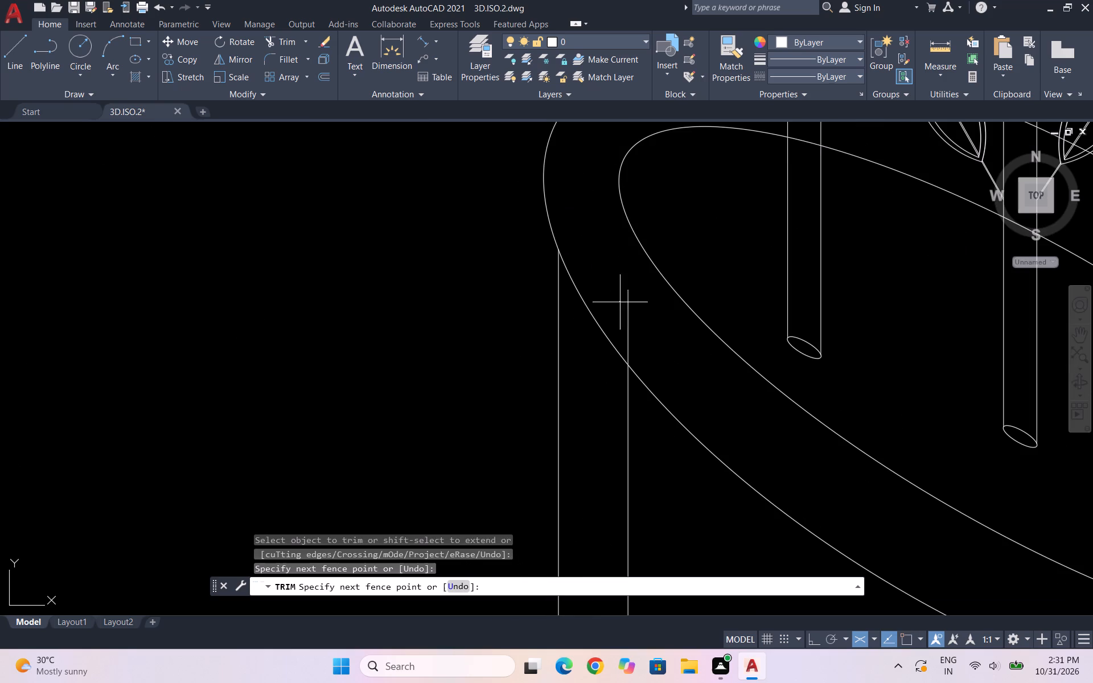
pyautogui.moveTo(620, 302); pyautogui.dragTo(636, 323)
pyautogui.scroll(-4, 603, 303)
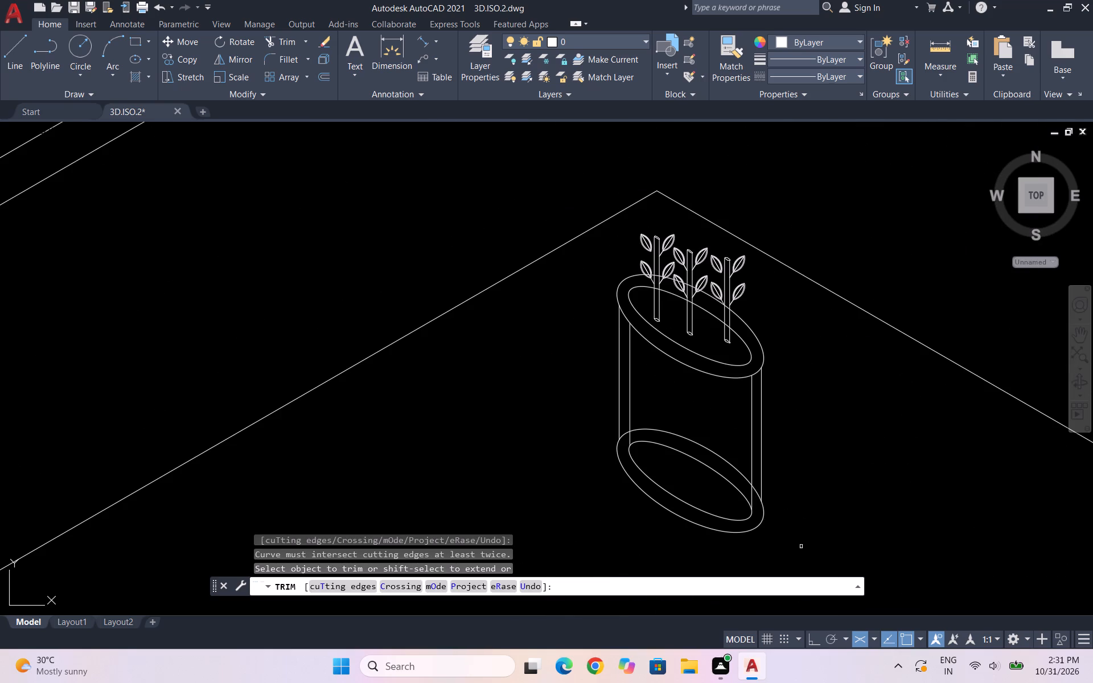
pyautogui.press('Escape')
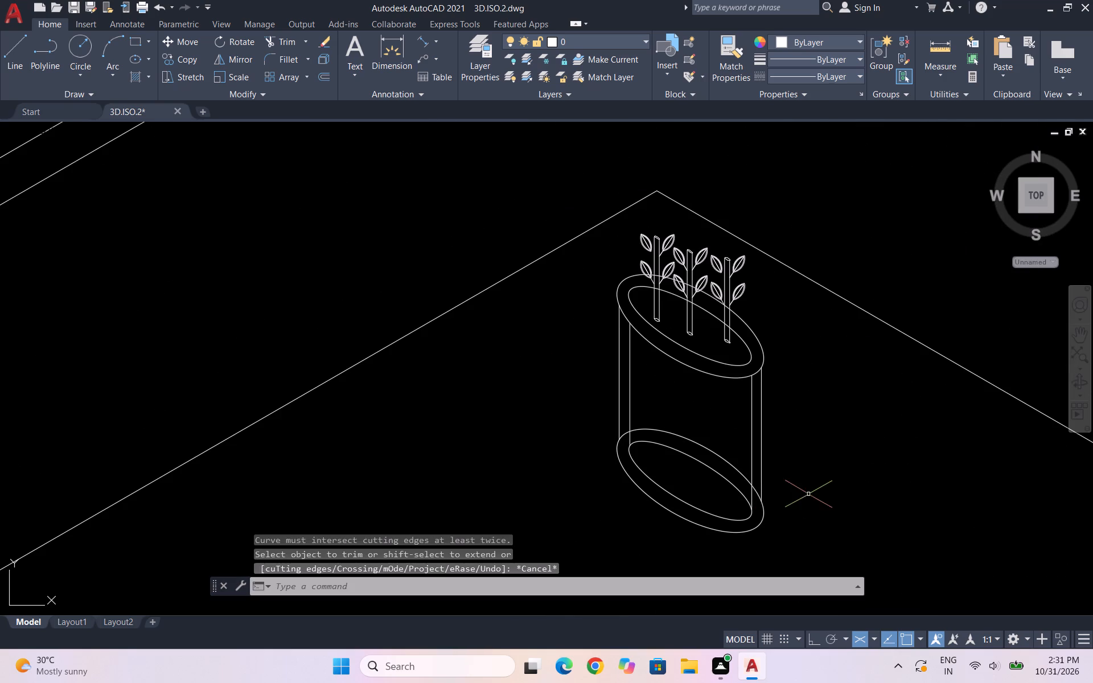
pyautogui.press('Escape')
pyautogui.press('Escape')
pyautogui.press('Escape')
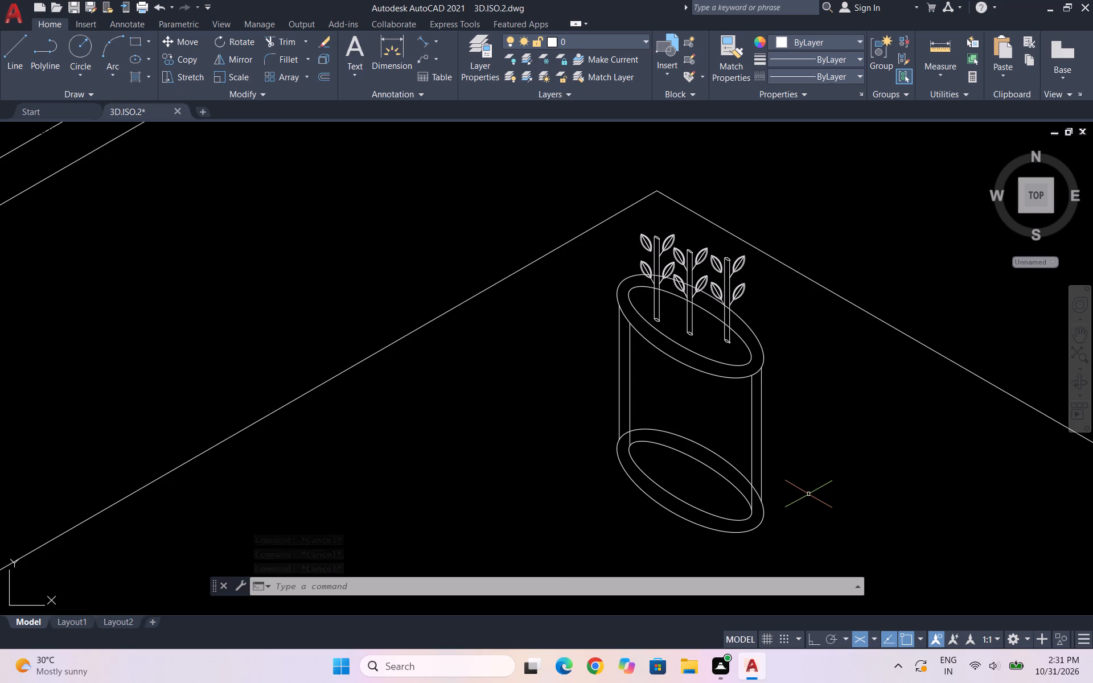
pyautogui.press('Escape')
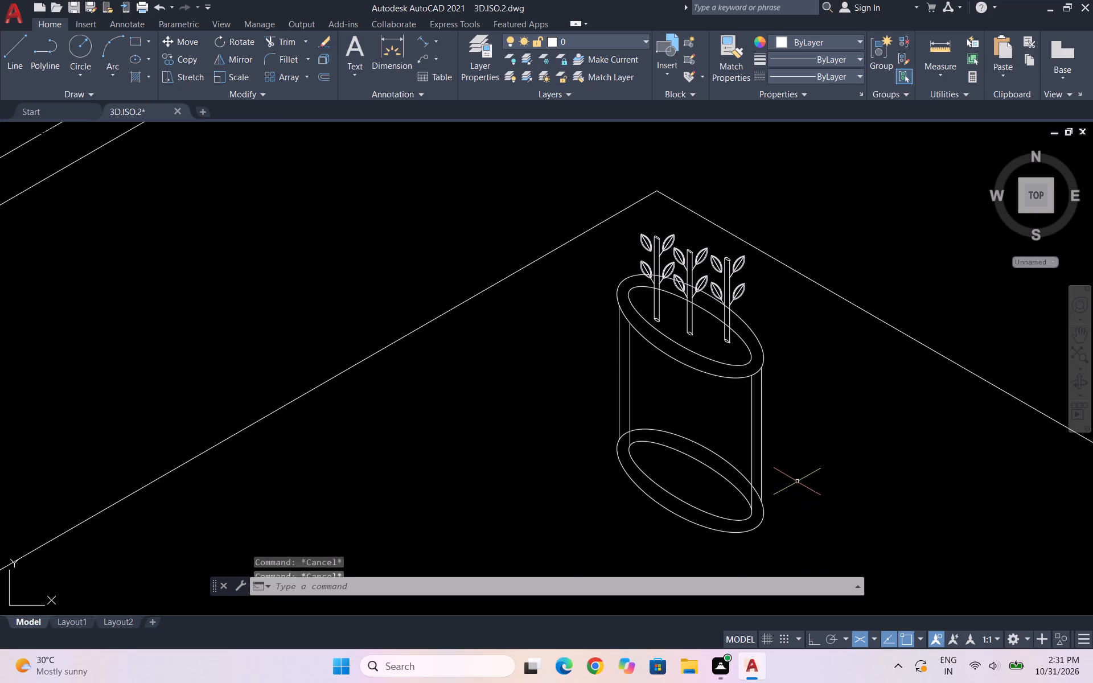
pyautogui.press('Escape')
pyautogui.press('Escape')
# Examine the overall kitchen drawing, from the refrigerator and wall cabinets to the shelves, corner planter and sink.
pyautogui.scroll(-5, 776, 342)
pyautogui.scroll(-1, 722, 344)
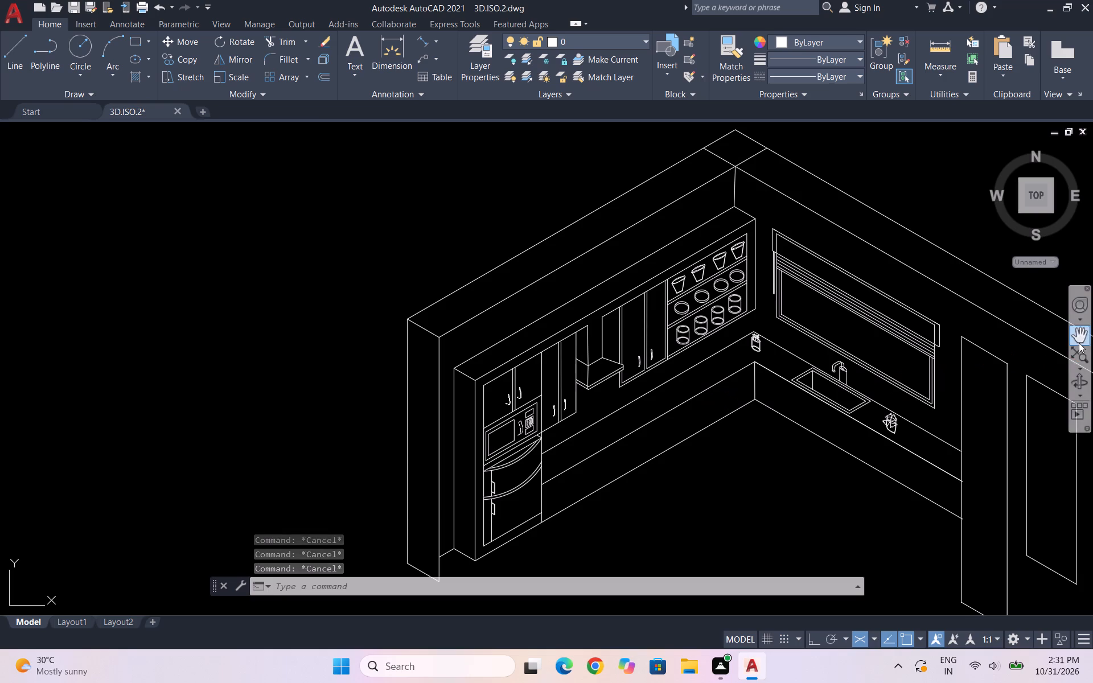
pyautogui.click(1079, 343)
pyautogui.moveTo(556, 425); pyautogui.dragTo(512, 325)
pyautogui.scroll(1, 683, 192)
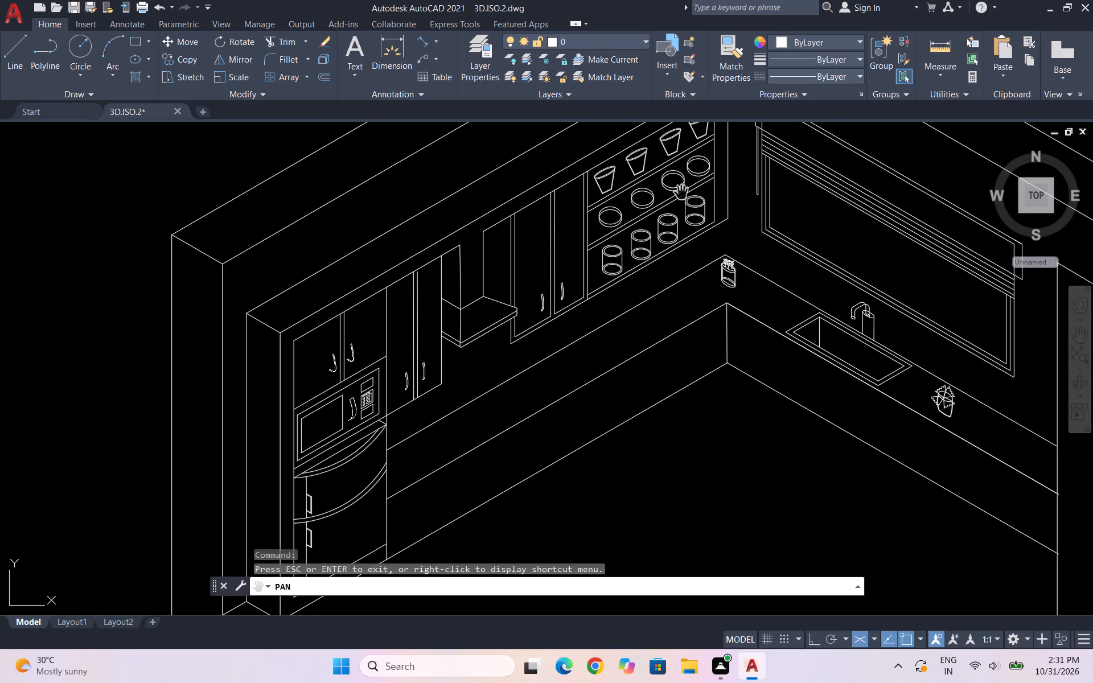
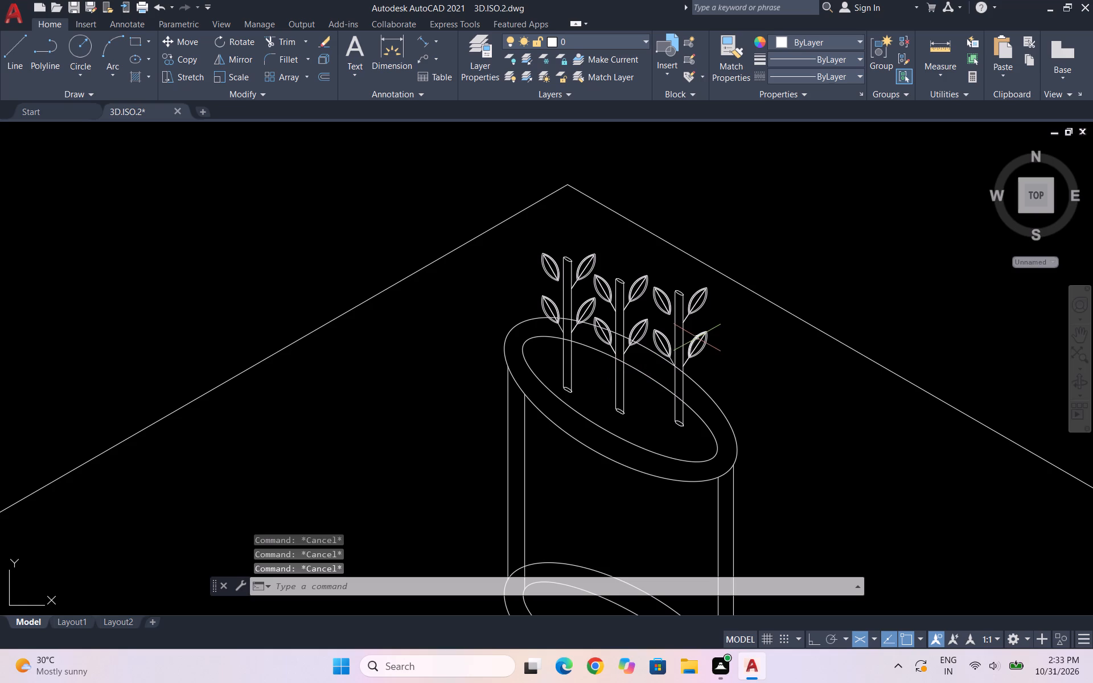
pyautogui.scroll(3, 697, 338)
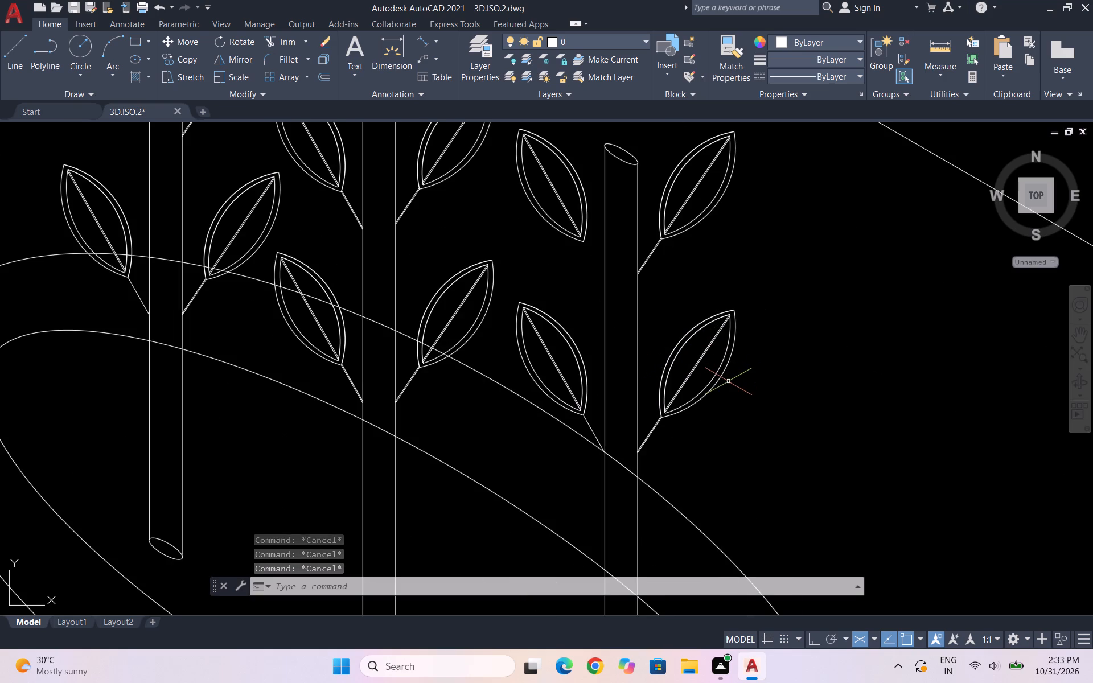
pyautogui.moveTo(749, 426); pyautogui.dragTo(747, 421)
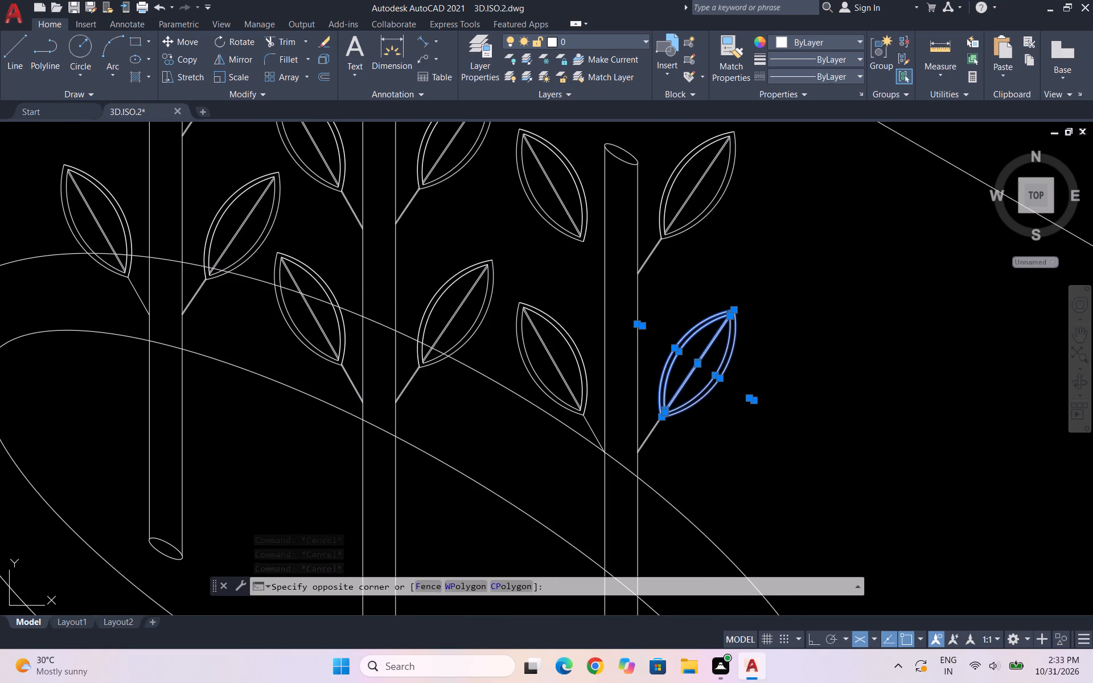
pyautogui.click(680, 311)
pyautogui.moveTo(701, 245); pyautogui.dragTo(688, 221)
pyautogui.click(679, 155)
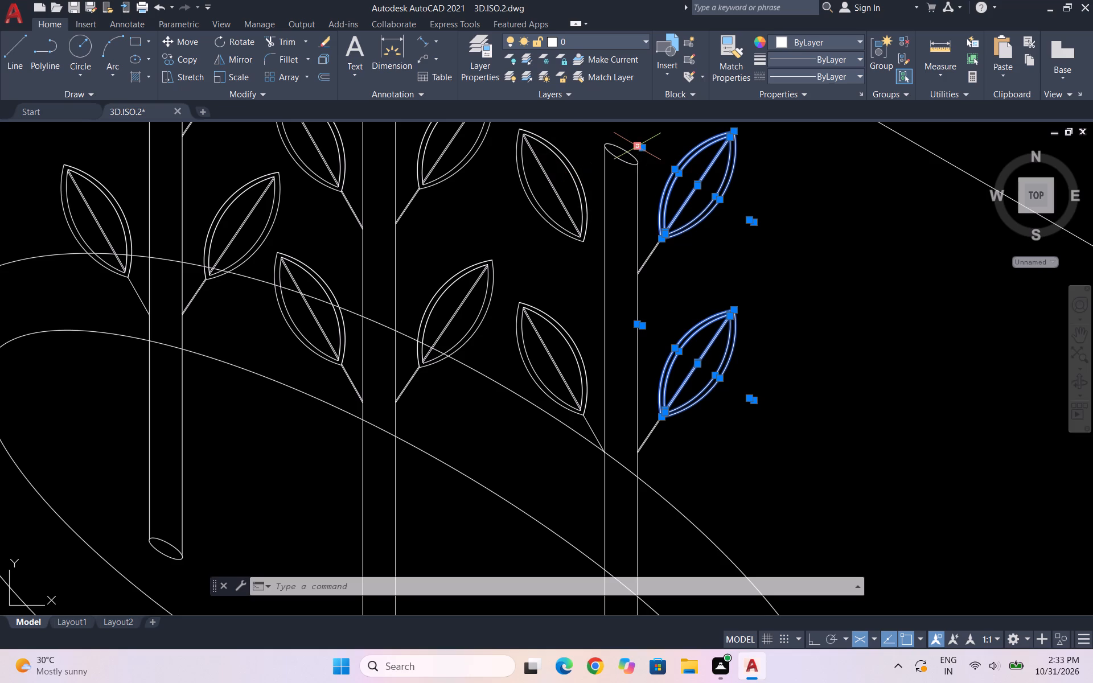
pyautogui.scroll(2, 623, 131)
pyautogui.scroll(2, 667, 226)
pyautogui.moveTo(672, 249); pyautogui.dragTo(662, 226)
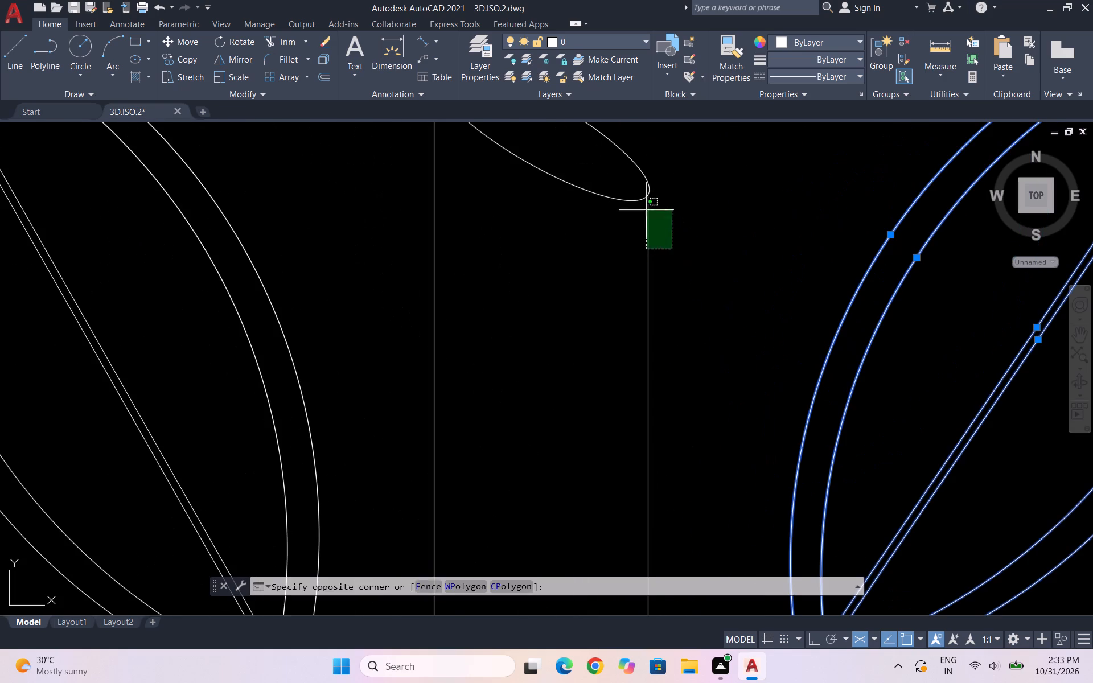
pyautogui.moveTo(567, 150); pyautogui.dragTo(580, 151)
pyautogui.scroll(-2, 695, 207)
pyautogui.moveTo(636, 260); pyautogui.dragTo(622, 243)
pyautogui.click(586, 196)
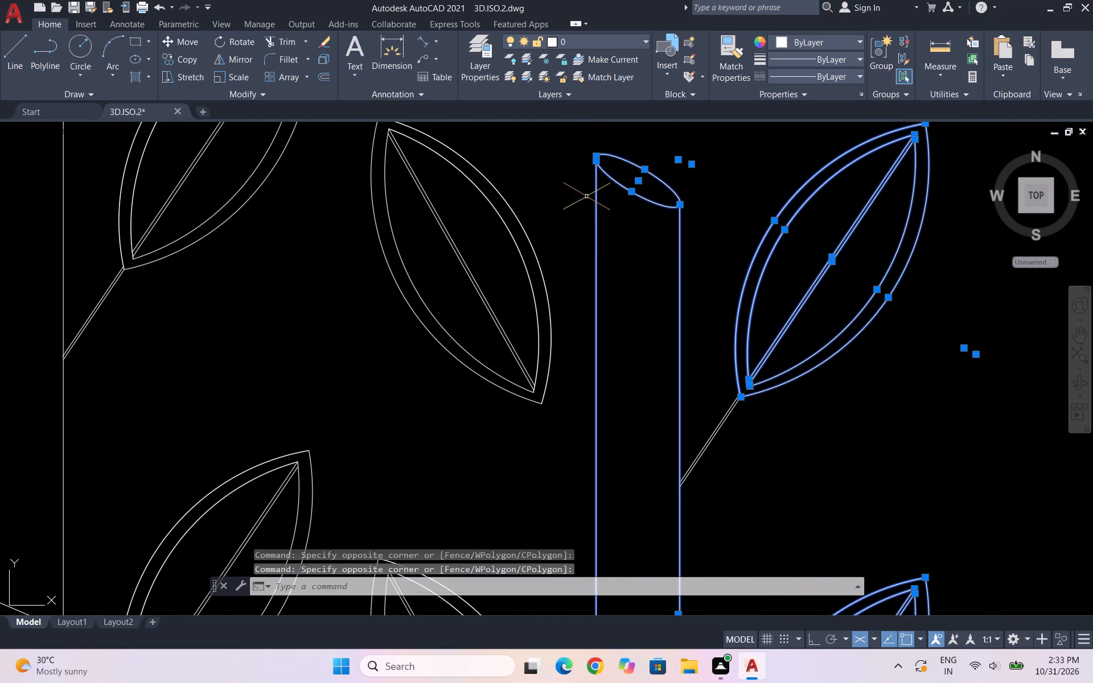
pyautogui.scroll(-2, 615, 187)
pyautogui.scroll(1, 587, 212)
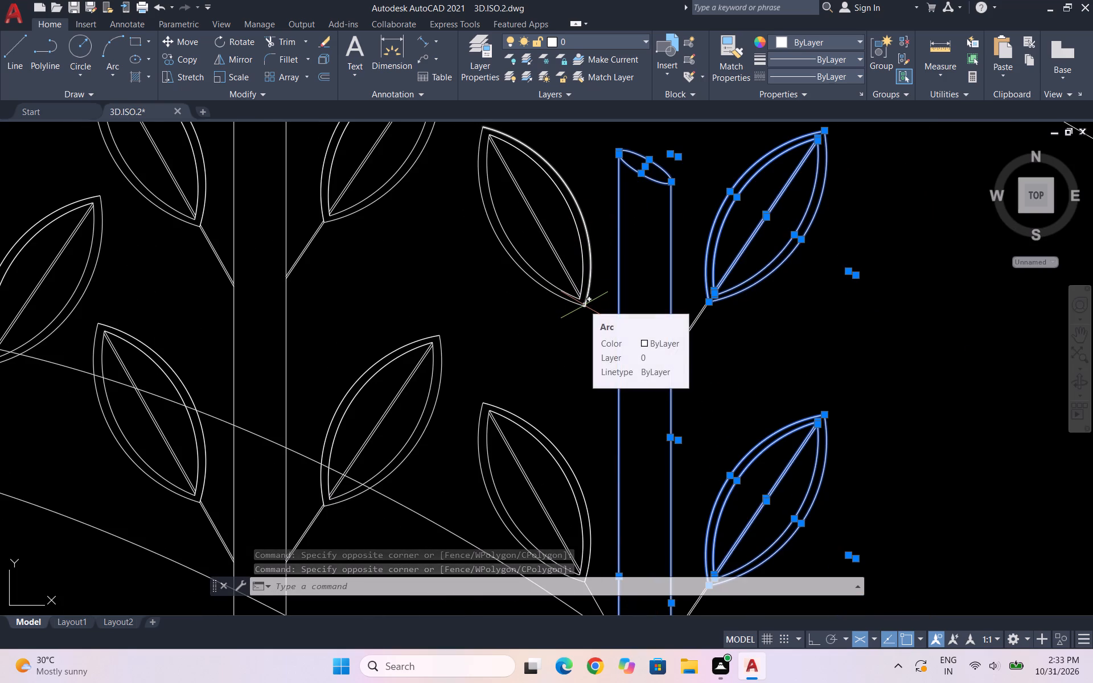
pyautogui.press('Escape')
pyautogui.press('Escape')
# Copy the lower left leaf's stalk line on the right-hand plant up to the base tip of its upper left leaf.
pyautogui.scroll(-1, 577, 287)
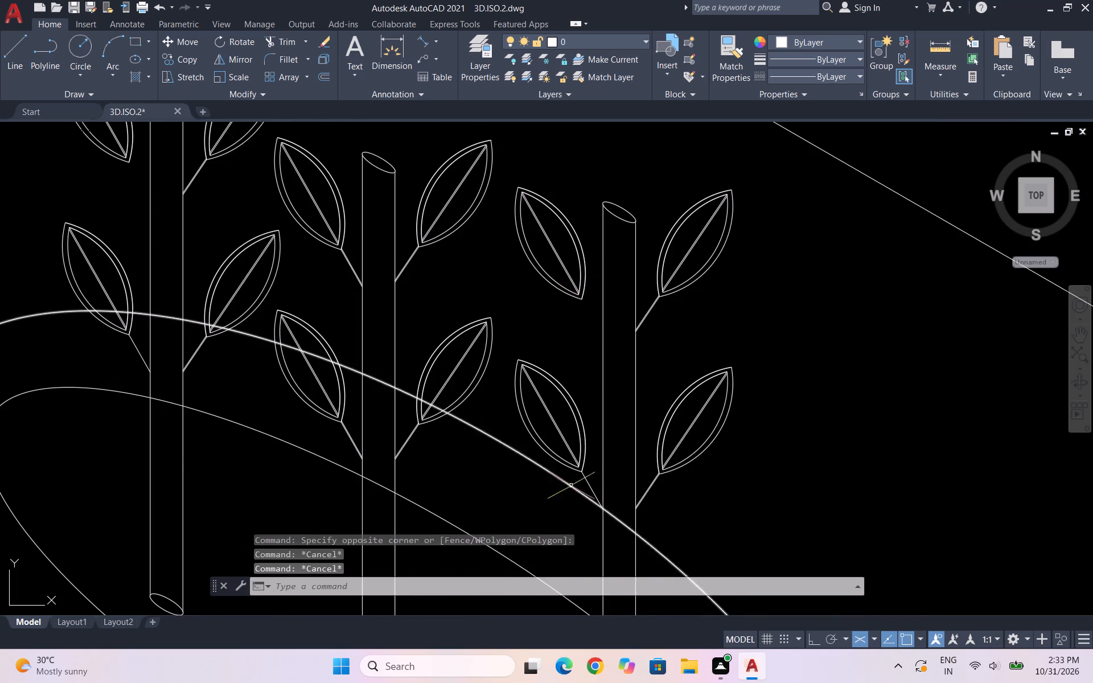
pyautogui.scroll(6, 571, 485)
pyautogui.moveTo(725, 451); pyautogui.dragTo(671, 446)
pyautogui.moveTo(560, 450); pyautogui.dragTo(566, 450)
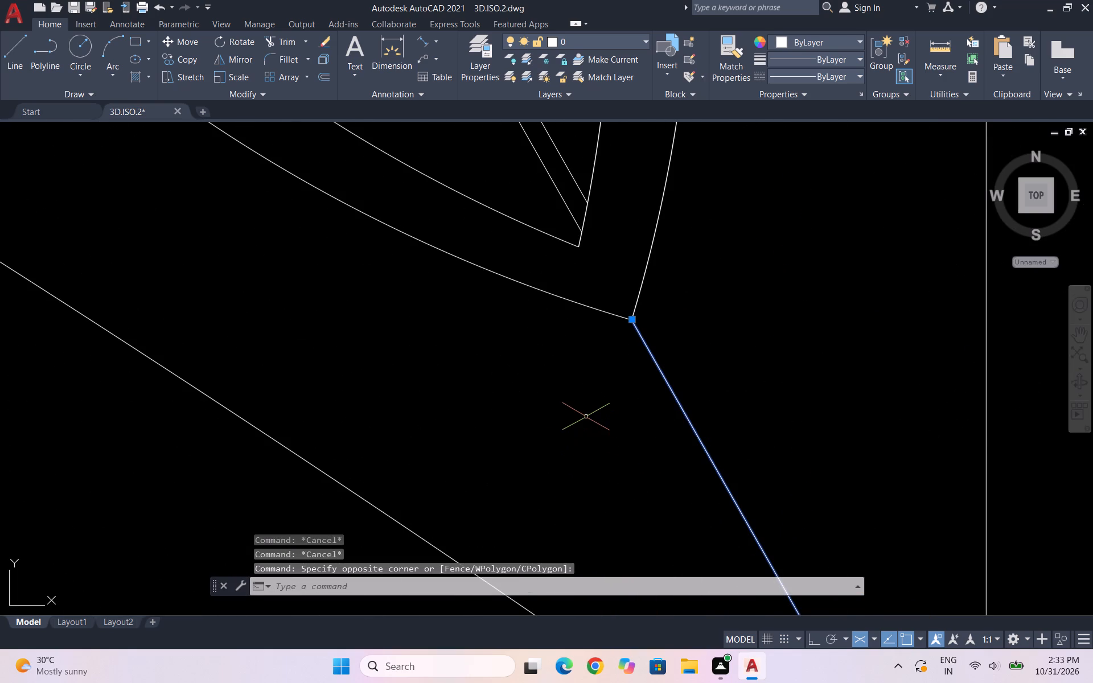
pyautogui.write('CO')
pyautogui.press('Return')
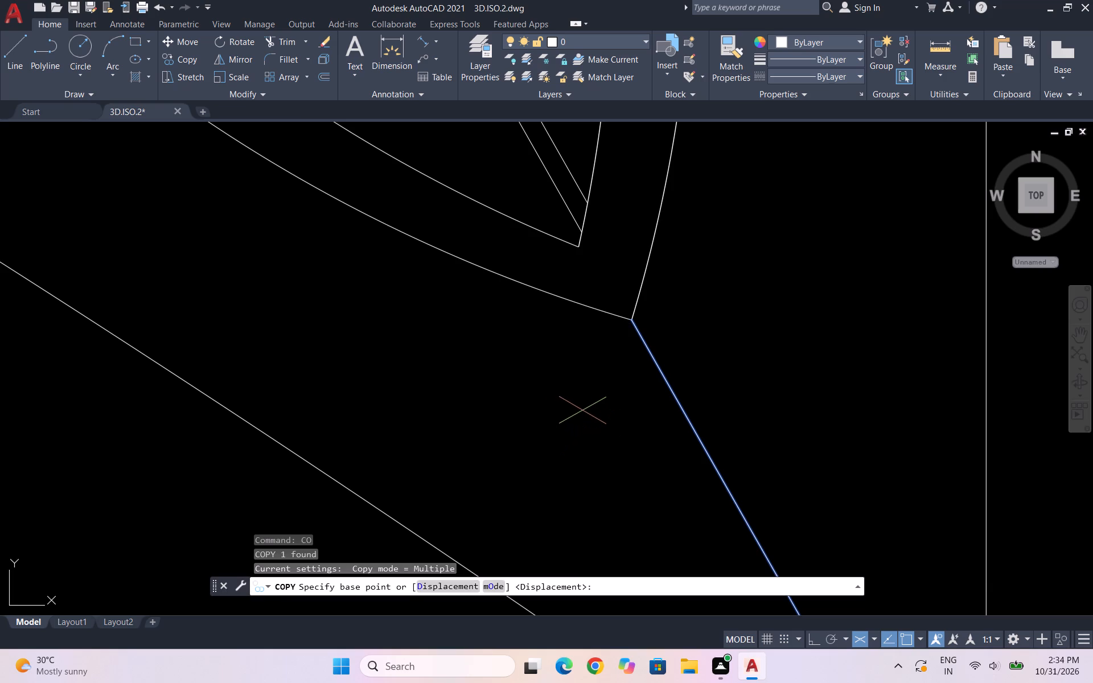
pyautogui.click(628, 321)
pyautogui.scroll(-4, 621, 382)
pyautogui.scroll(-2, 597, 257)
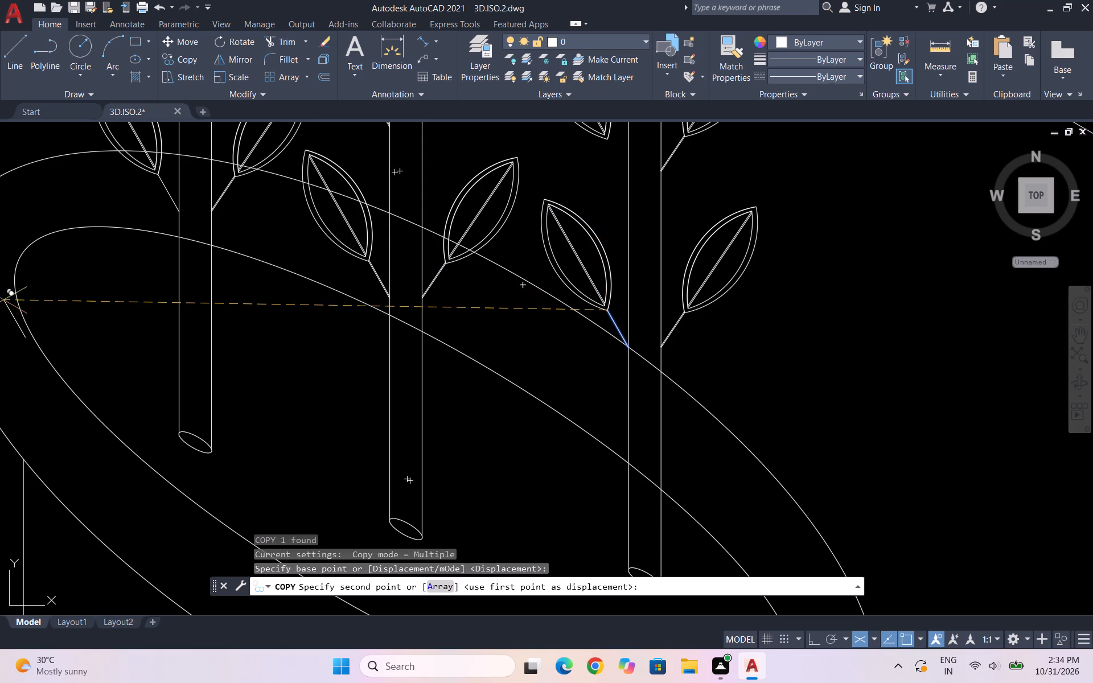
pyautogui.scroll(-1, 508, 184)
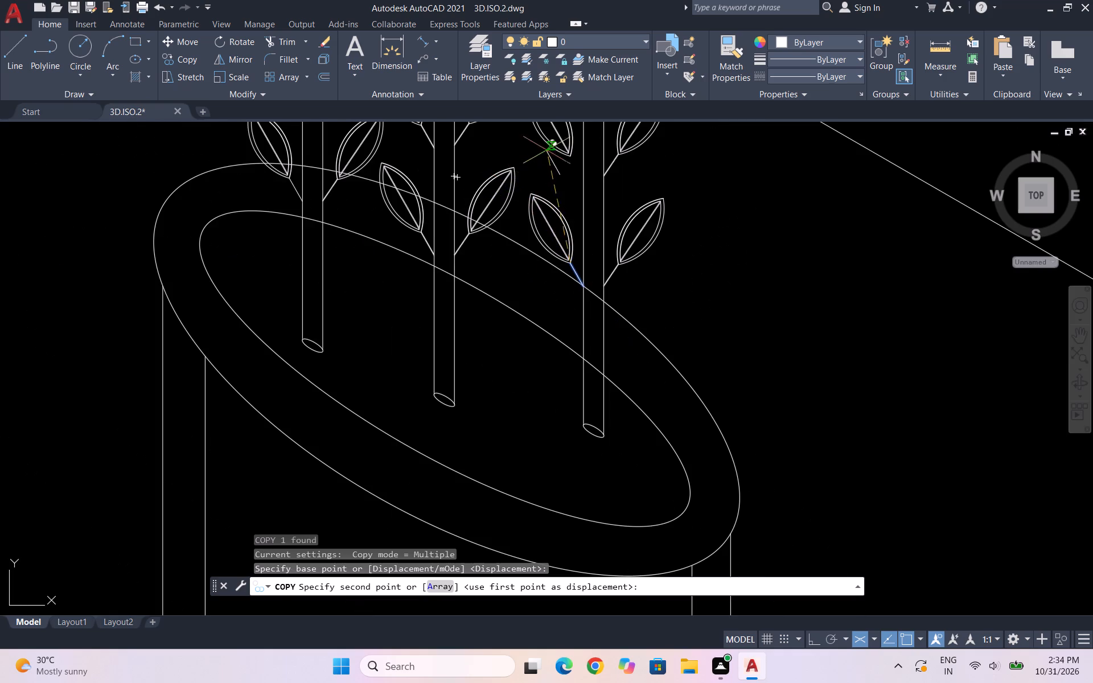
pyautogui.scroll(3, 546, 148)
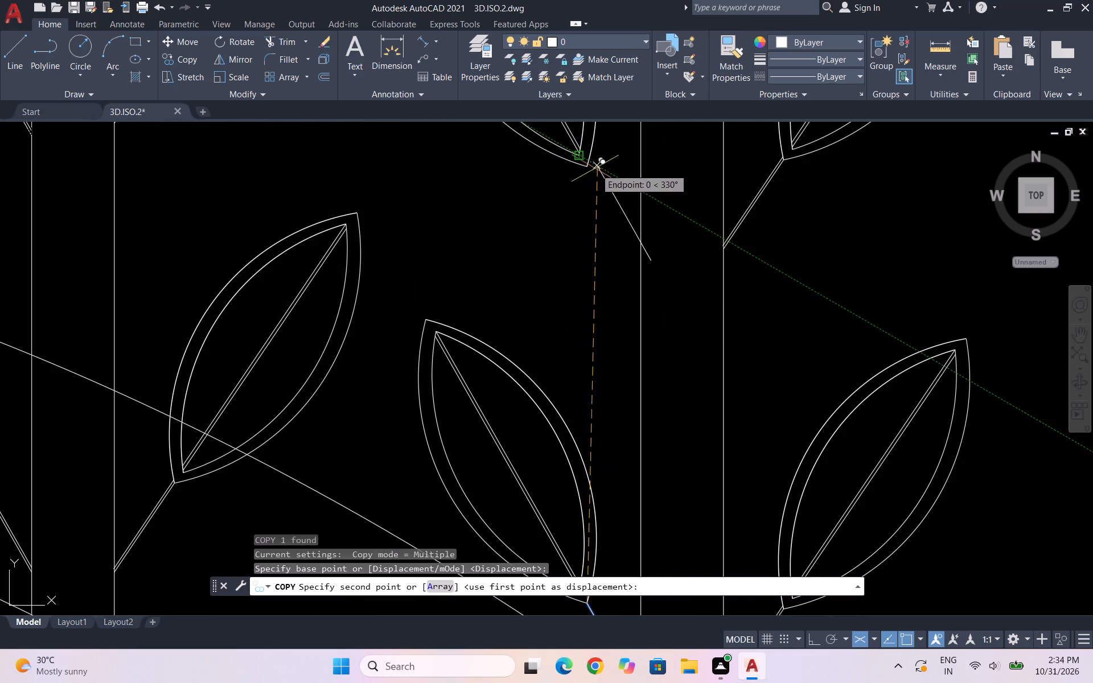
pyautogui.click(587, 168)
pyautogui.press('Escape')
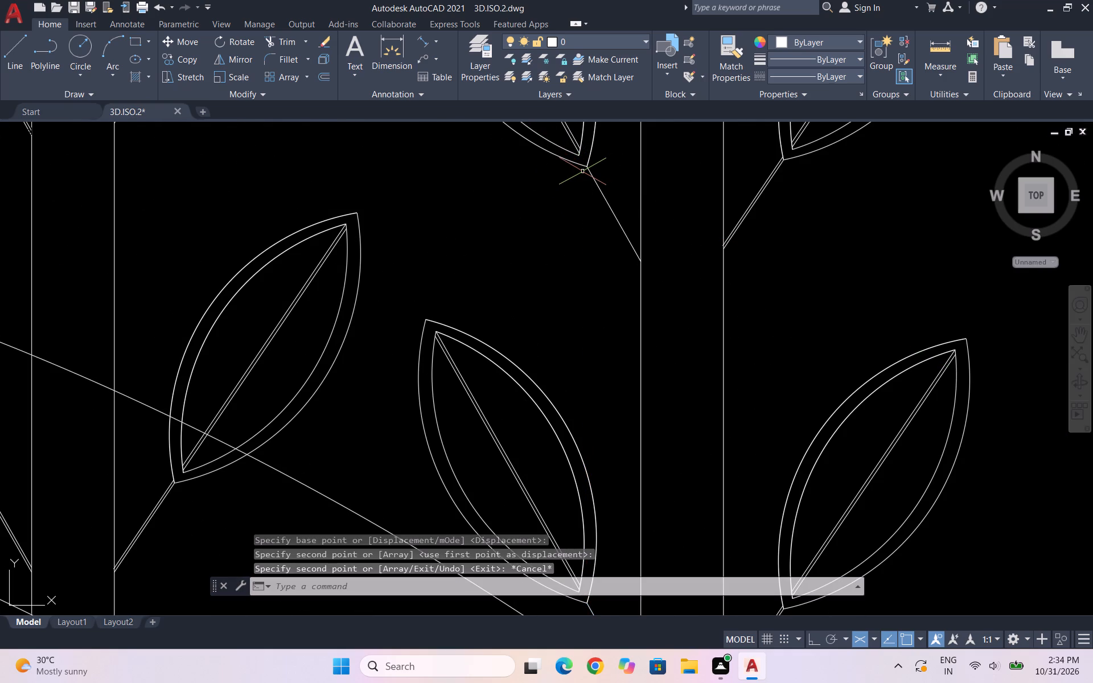
# Copy the upper left leaf's new stalk line slightly upward along the leaf edge to form a double-line stalk.
pyautogui.scroll(2, 590, 146)
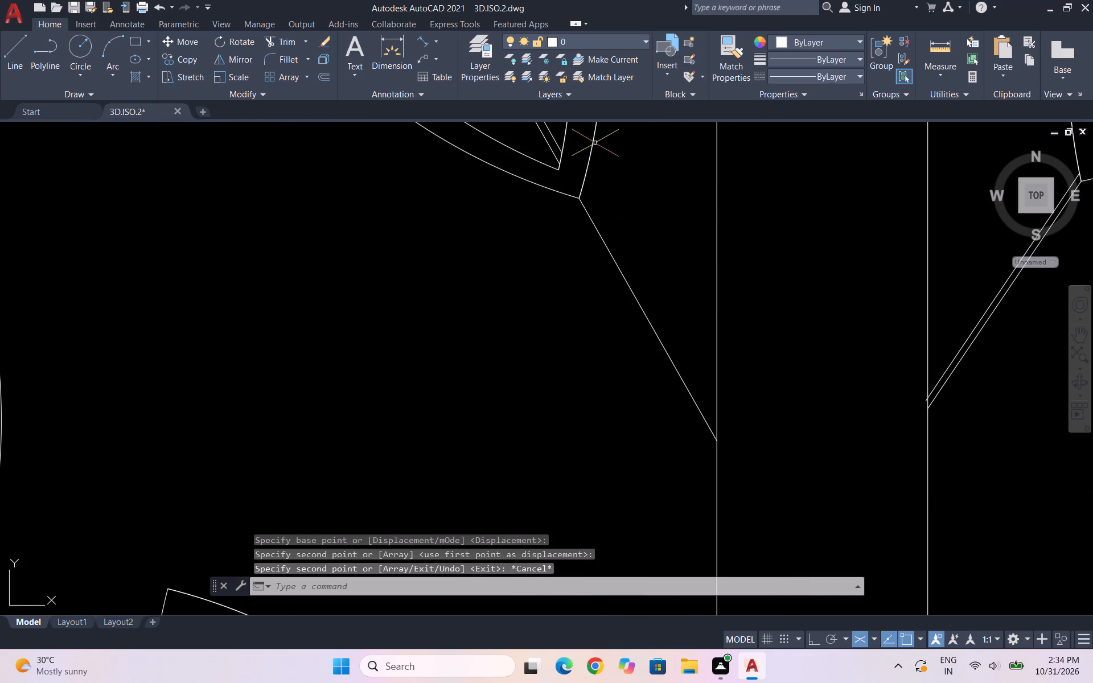
pyautogui.press('Escape')
pyautogui.press('Escape')
pyautogui.moveTo(644, 269); pyautogui.dragTo(596, 300)
pyautogui.click(580, 311)
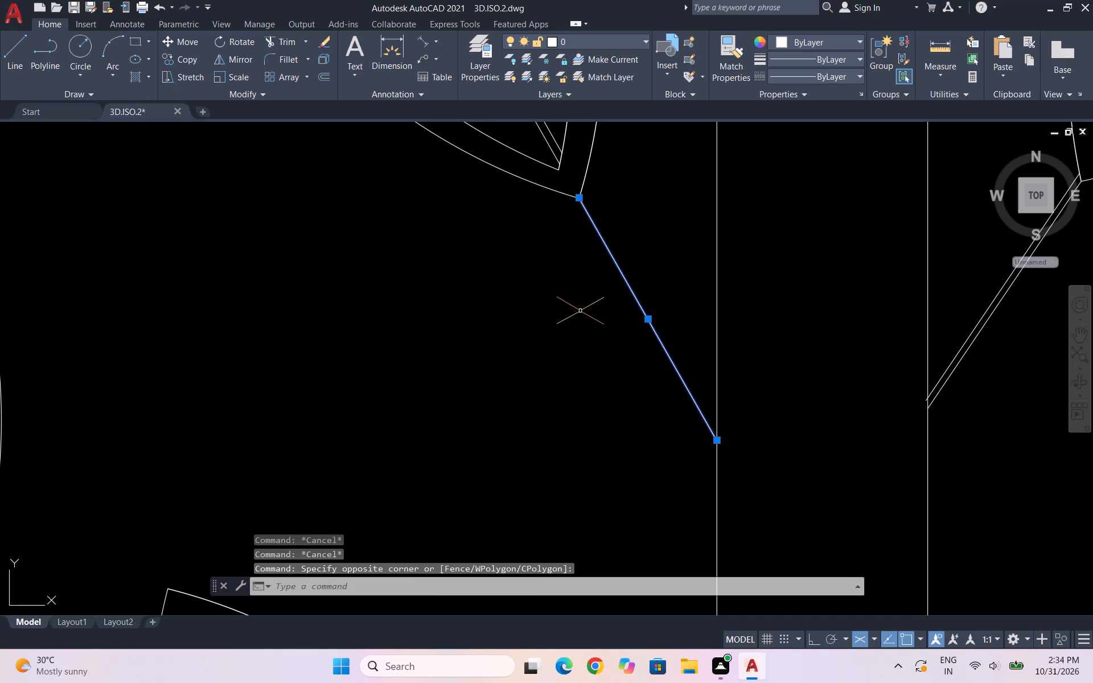
pyautogui.write('CO')
pyautogui.press('Return')
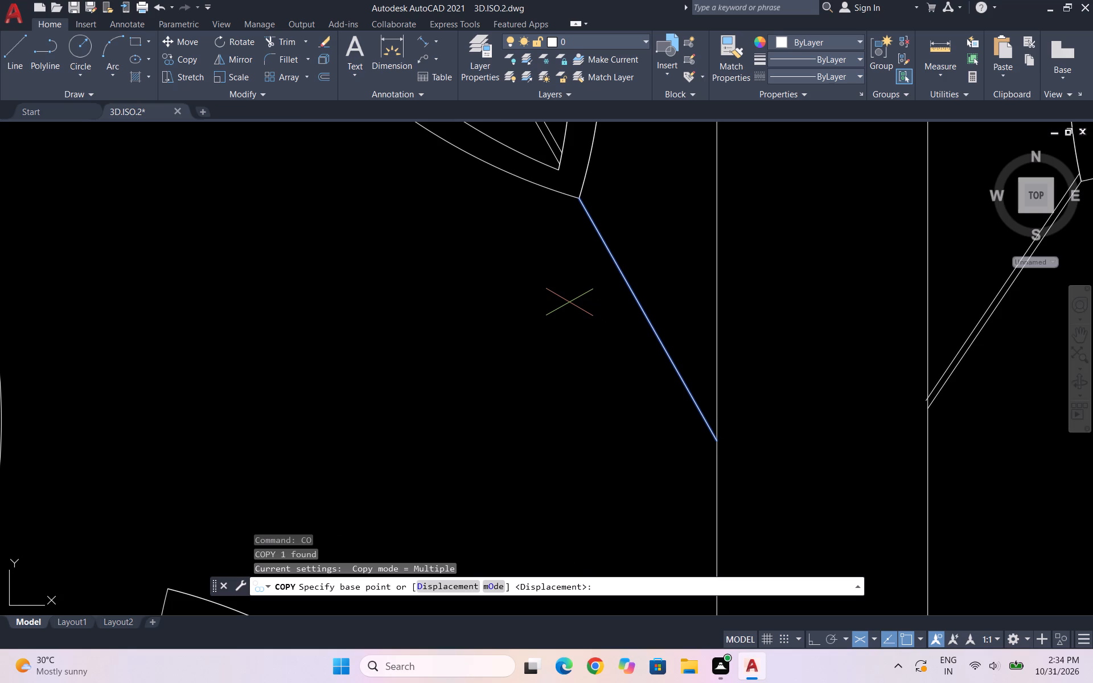
pyautogui.click(582, 198)
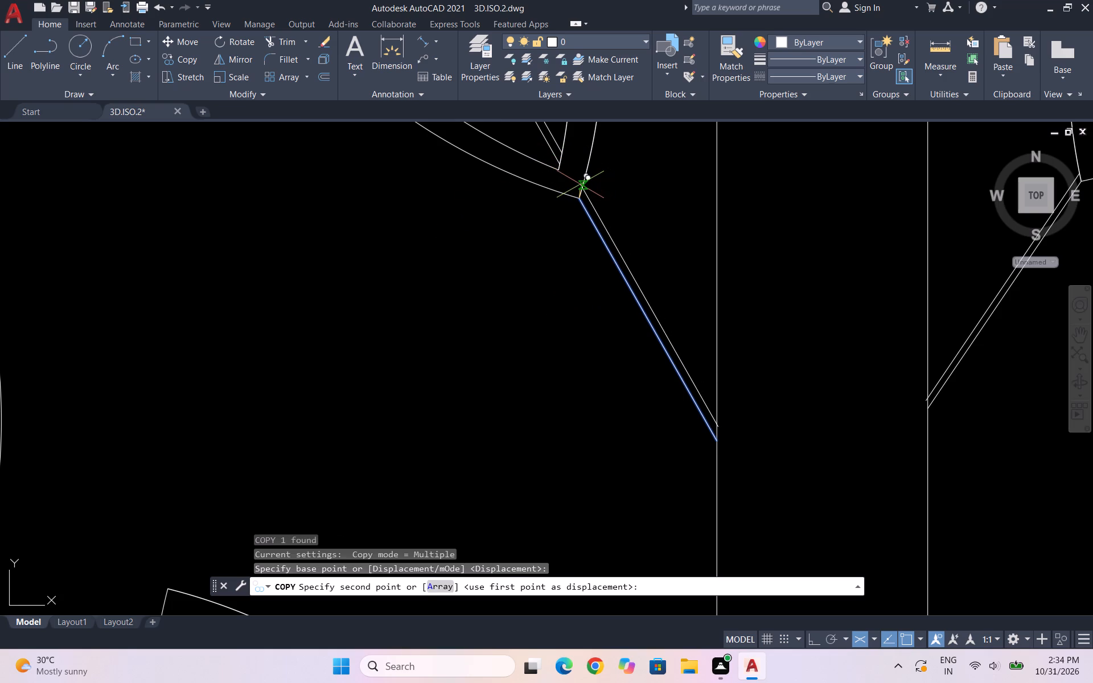
pyautogui.click(580, 184)
pyautogui.press('Escape')
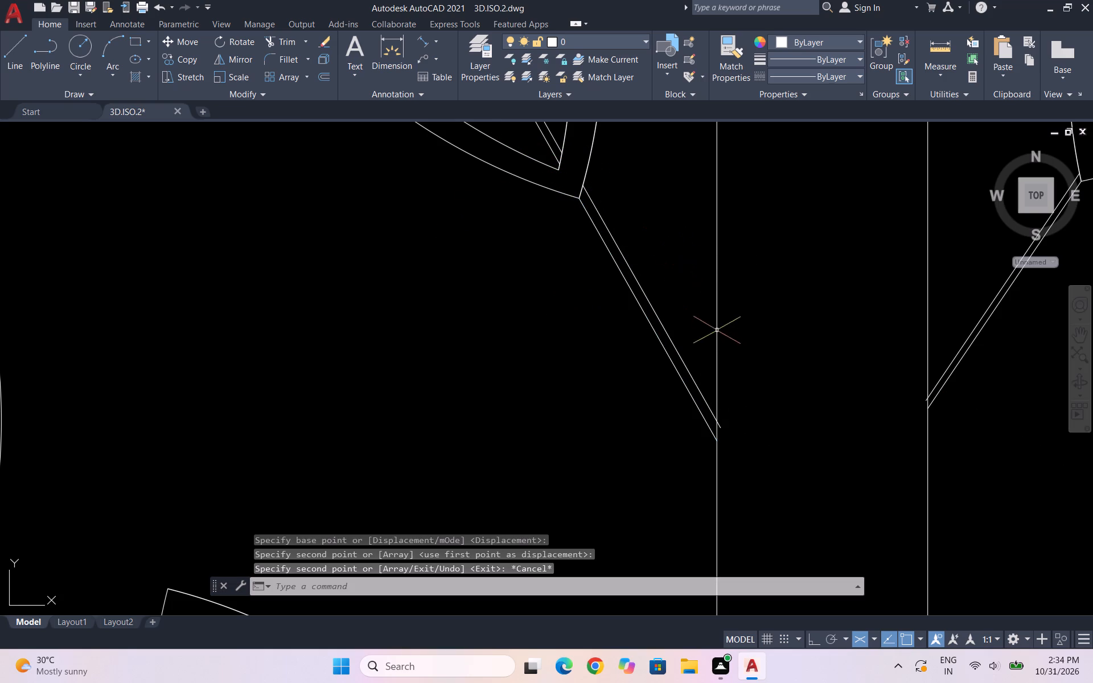
# Trim the end of the copied stalk line where it extends past the right-hand plant's stem edge.
pyautogui.scroll(1, 738, 471)
pyautogui.press('Escape')
pyautogui.write('TR')
pyautogui.press('Return')
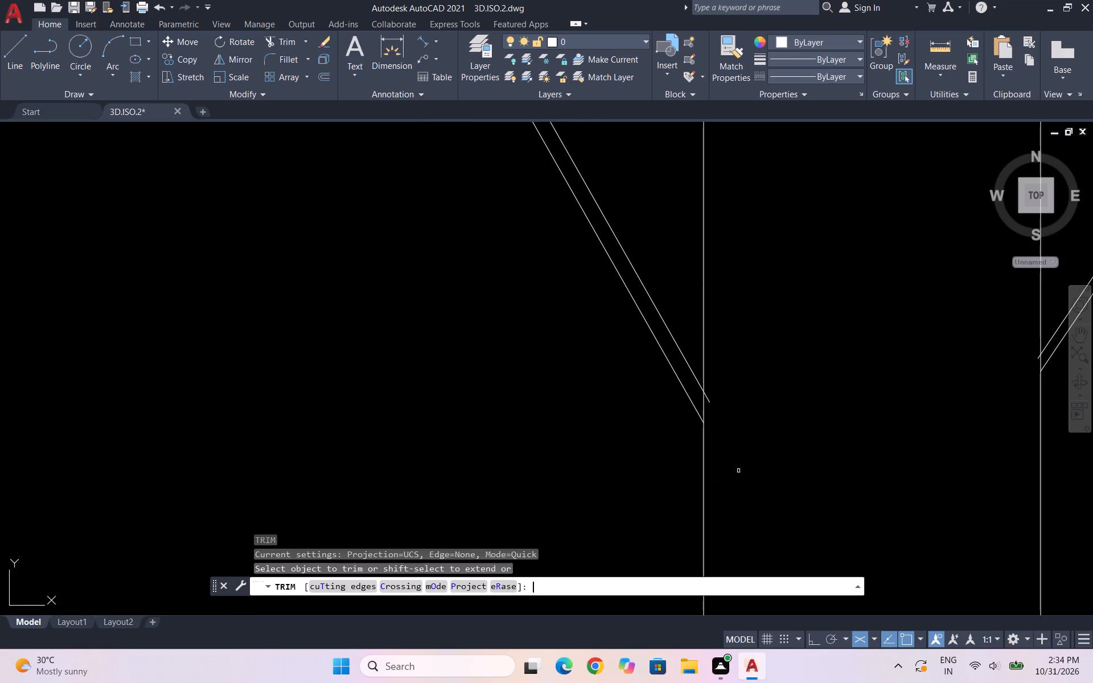
pyautogui.scroll(1, 736, 421)
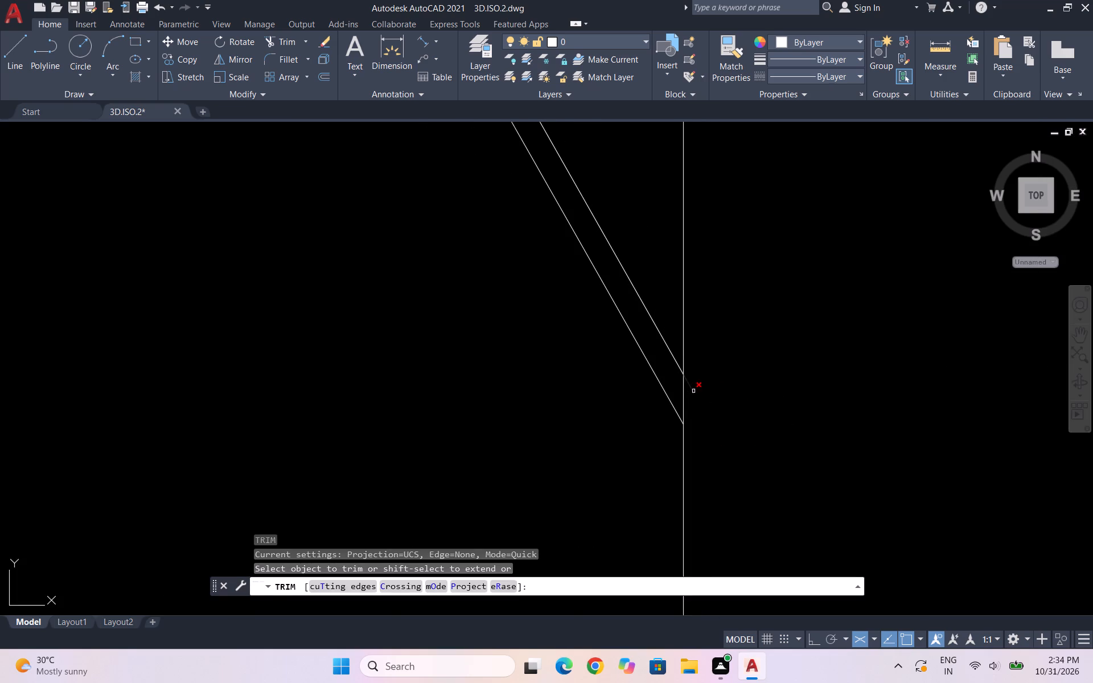
pyautogui.click(693, 391)
pyautogui.scroll(-7, 722, 324)
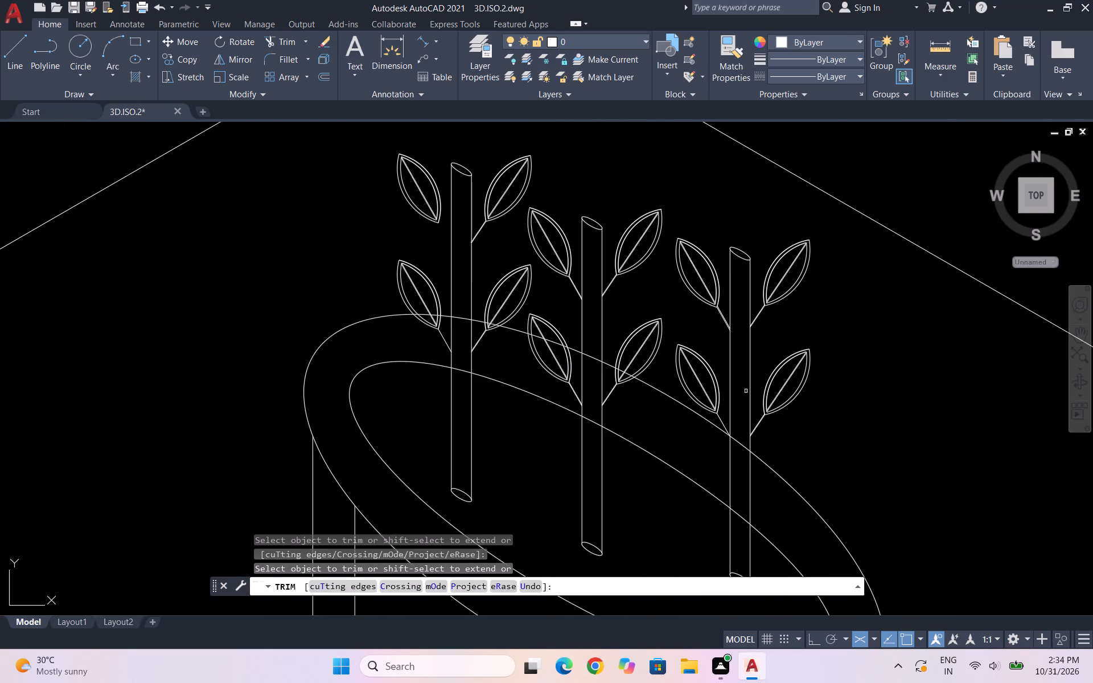
pyautogui.press('Escape')
pyautogui.press('Escape')
pyautogui.scroll(-4, 537, 311)
pyautogui.press('Escape')
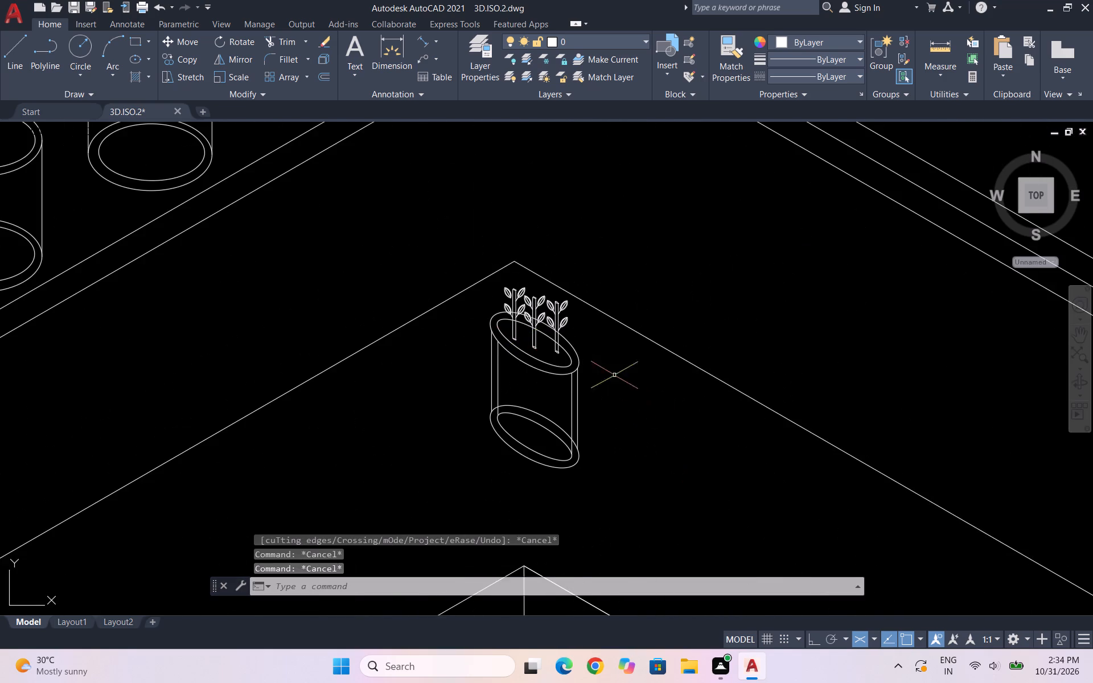
# Examine the corner planter in relation to the surrounding shelves, counter, window and sink.
pyautogui.scroll(-3, 462, 334)
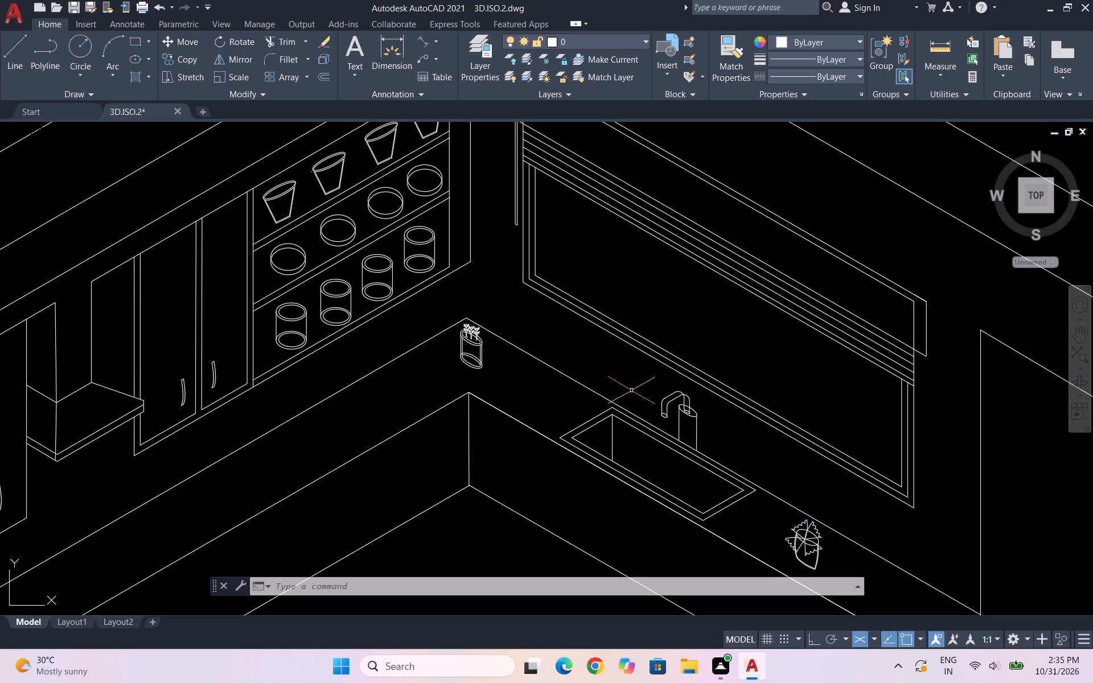
pyautogui.press('Escape')
pyautogui.press('Escape')
pyautogui.press('Escape')
pyautogui.scroll(2, 418, 332)
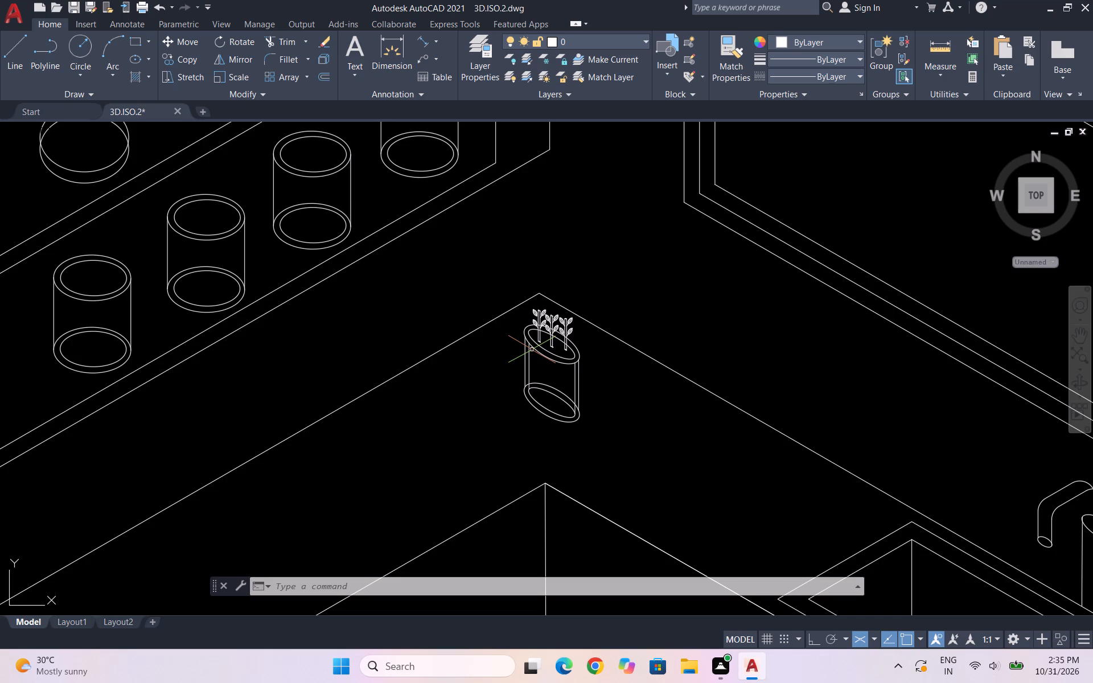
pyautogui.press('Escape')
pyautogui.press('Escape')
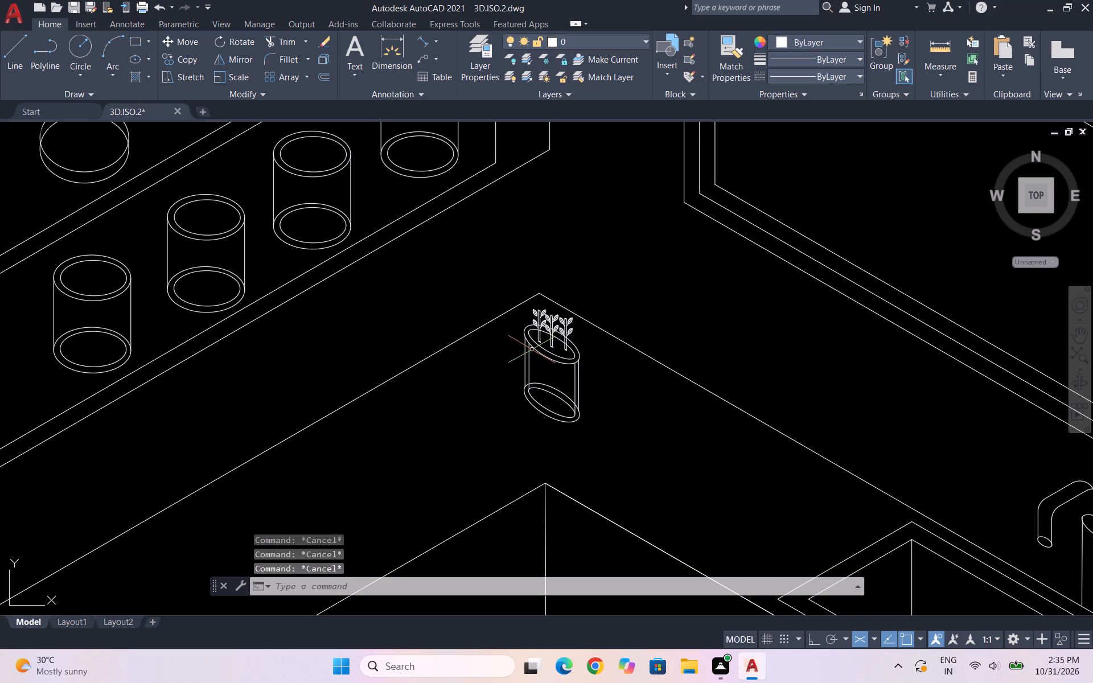
pyautogui.press('Escape')
pyautogui.press('Escape')
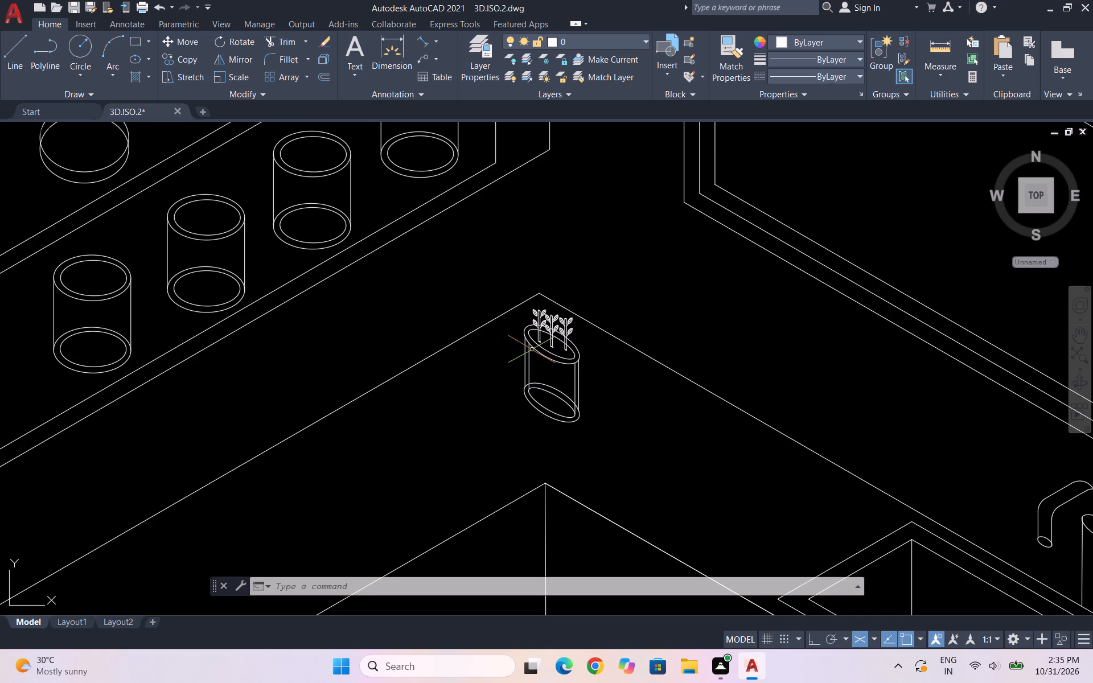
pyautogui.scroll(-2, 549, 268)
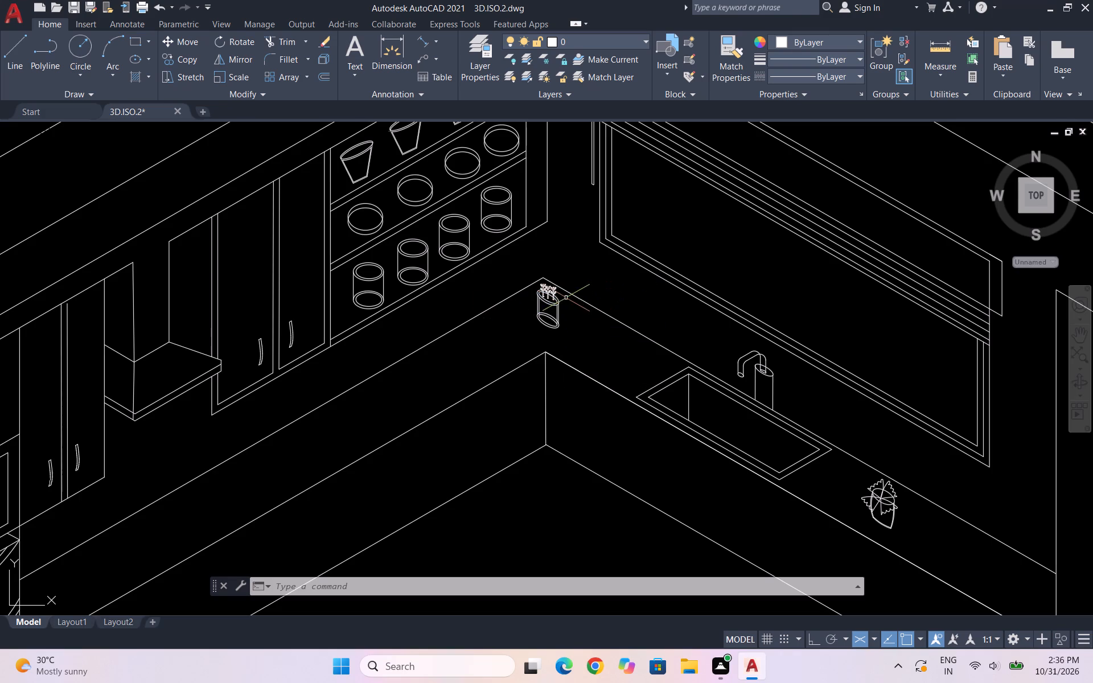
# Scale up the whole corner planter, pot and all three leafy plants, about the centre of the pot's base.
pyautogui.scroll(2, 547, 298)
pyautogui.press('Escape')
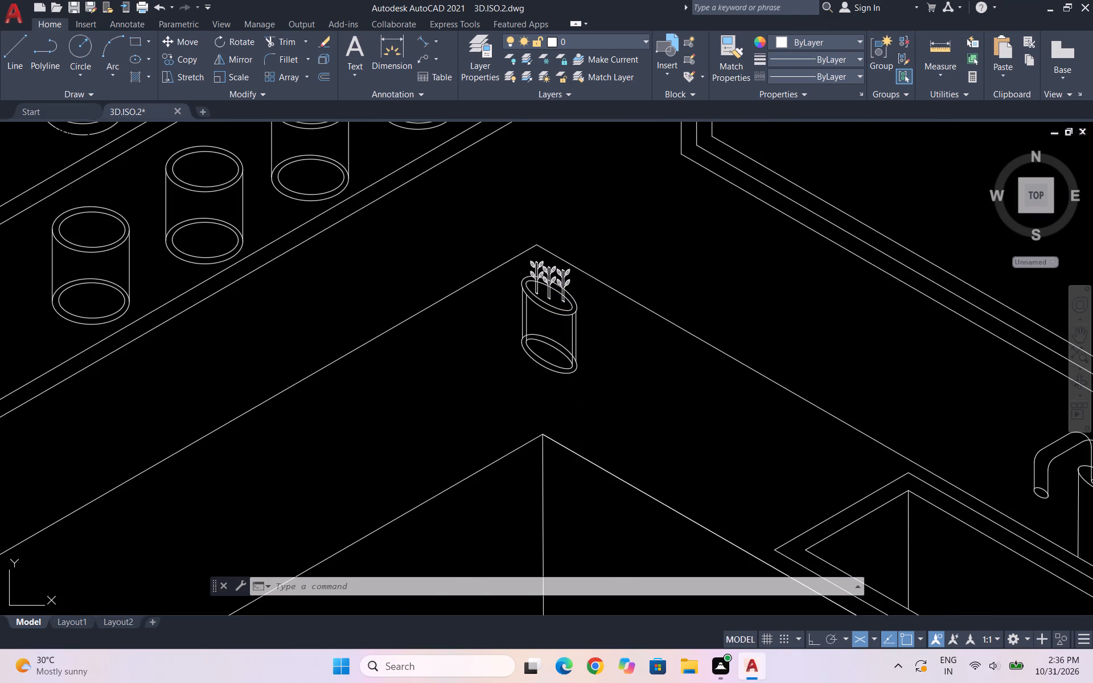
pyautogui.moveTo(616, 412); pyautogui.dragTo(602, 400)
pyautogui.moveTo(474, 316); pyautogui.dragTo(486, 314)
pyautogui.scroll(2, 527, 267)
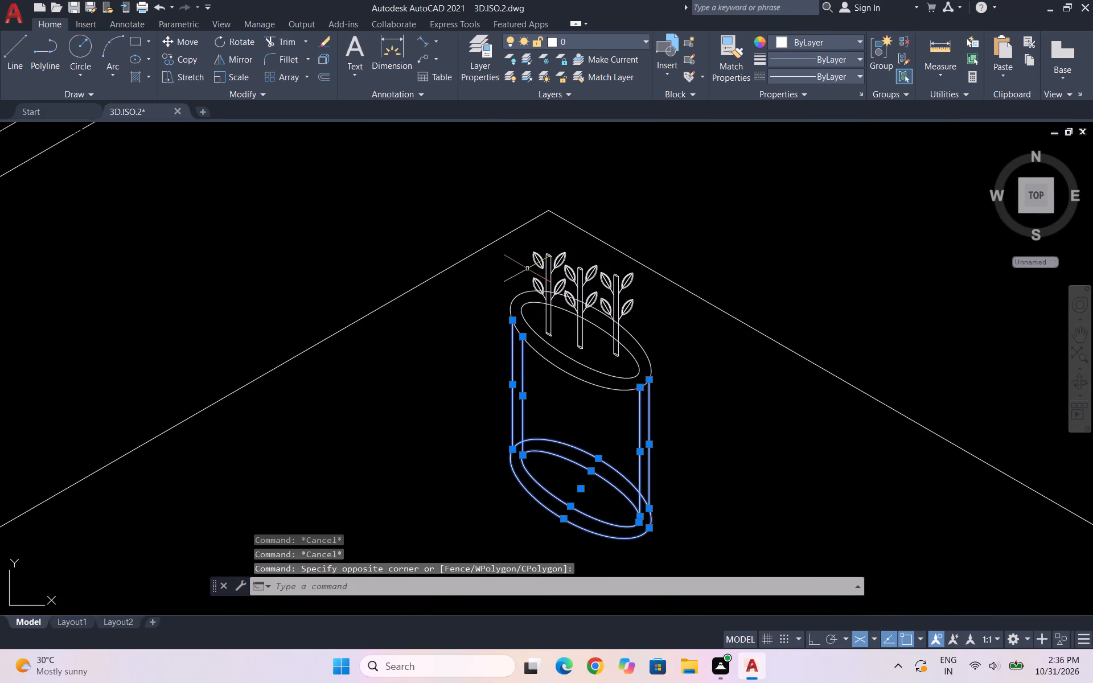
pyautogui.moveTo(662, 382); pyautogui.dragTo(636, 352)
pyautogui.click(504, 299)
pyautogui.scroll(1, 555, 270)
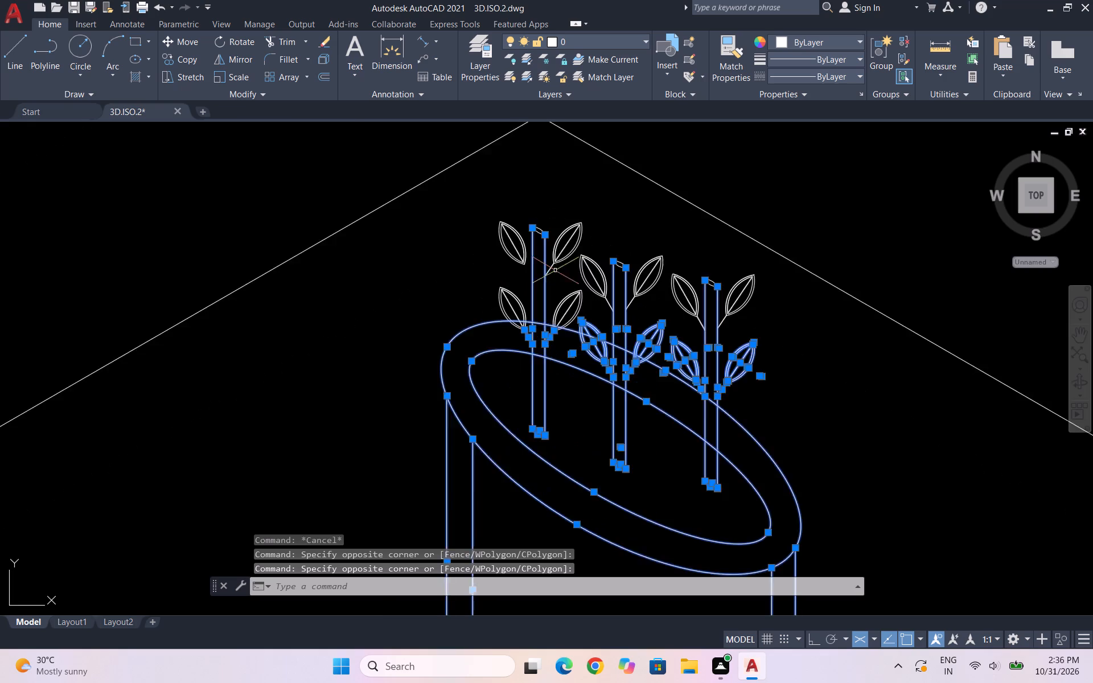
pyautogui.scroll(2, 555, 270)
pyautogui.moveTo(857, 364); pyautogui.dragTo(791, 338)
pyautogui.click(339, 250)
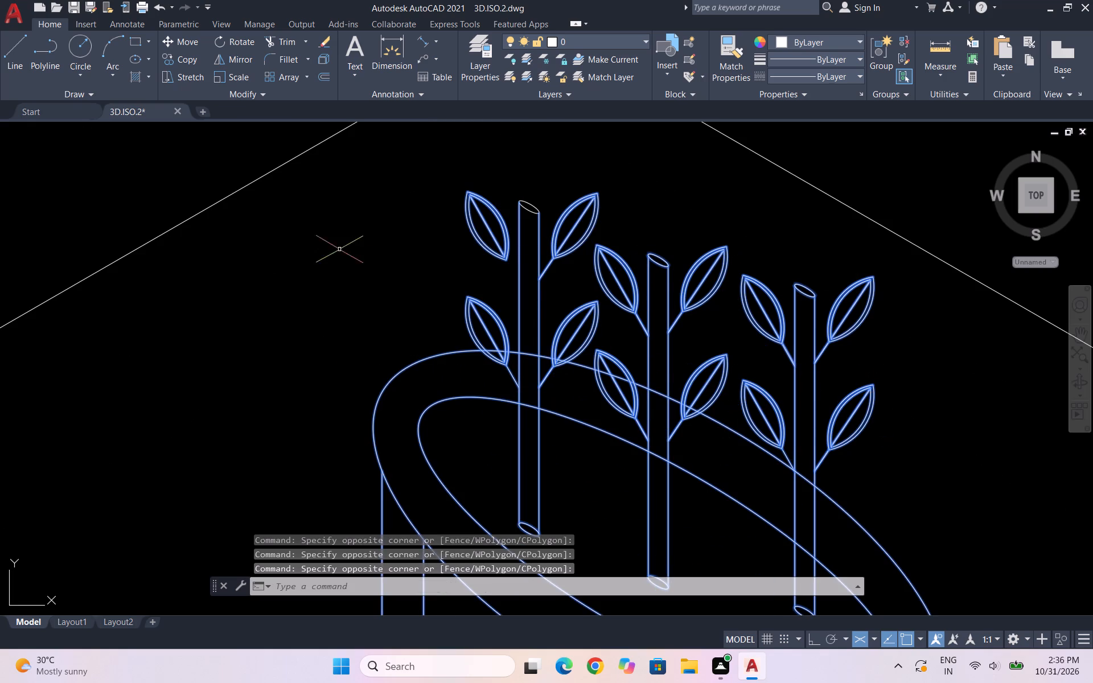
pyautogui.click(517, 198)
pyautogui.click(515, 234)
pyautogui.moveTo(576, 253); pyautogui.dragTo(524, 219)
pyautogui.click(492, 201)
pyautogui.scroll(-3, 496, 172)
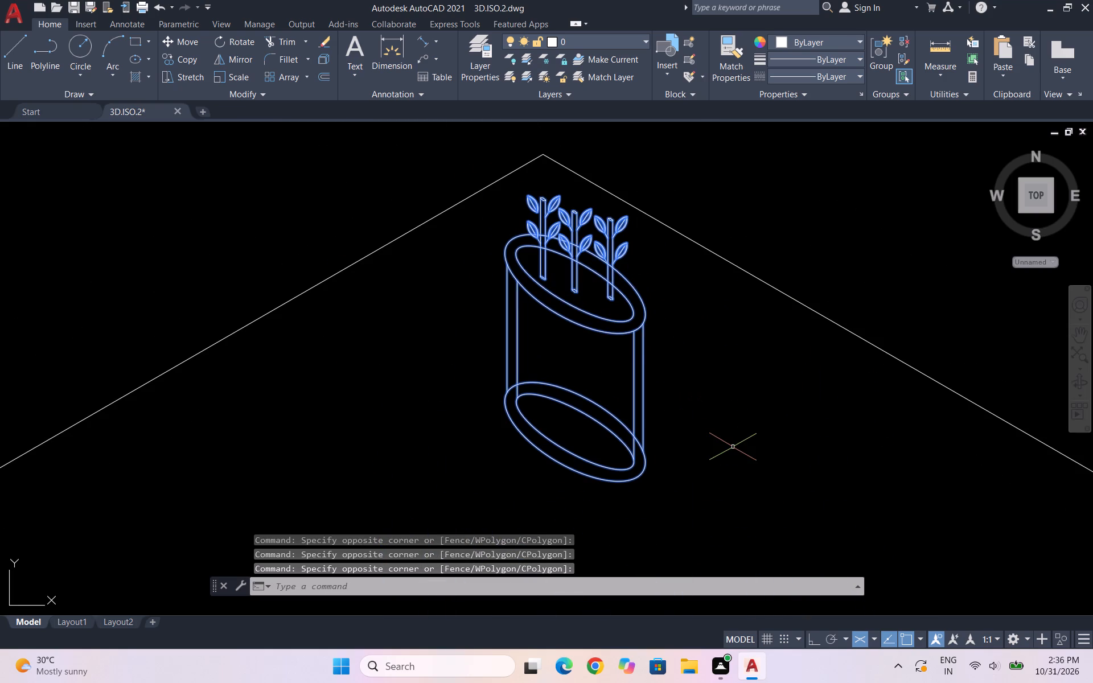
pyautogui.write('SC')
pyautogui.press('Return')
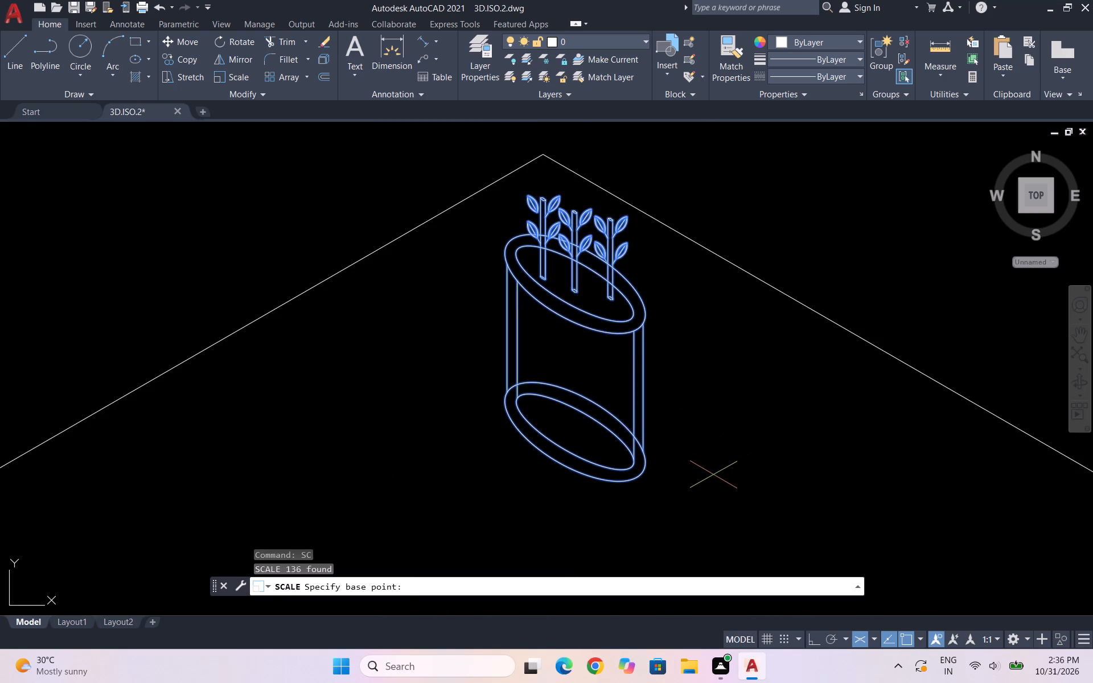
pyautogui.click(568, 431)
pyautogui.scroll(-2, 492, 500)
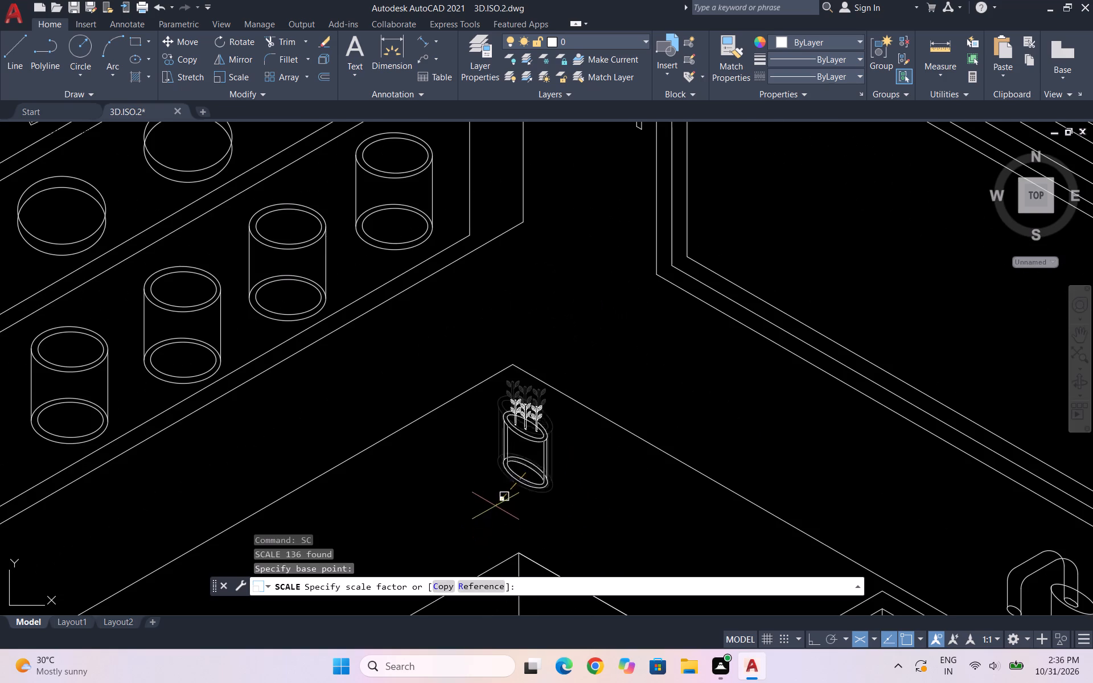
# Select the enlarged pot's base and rim ellipses and side lines, together with the three plants' stem lines and stem bases.
pyautogui.click(494, 541)
pyautogui.moveTo(590, 526); pyautogui.dragTo(513, 465)
pyautogui.click(468, 431)
pyautogui.scroll(2, 492, 393)
pyautogui.moveTo(705, 517); pyautogui.dragTo(680, 497)
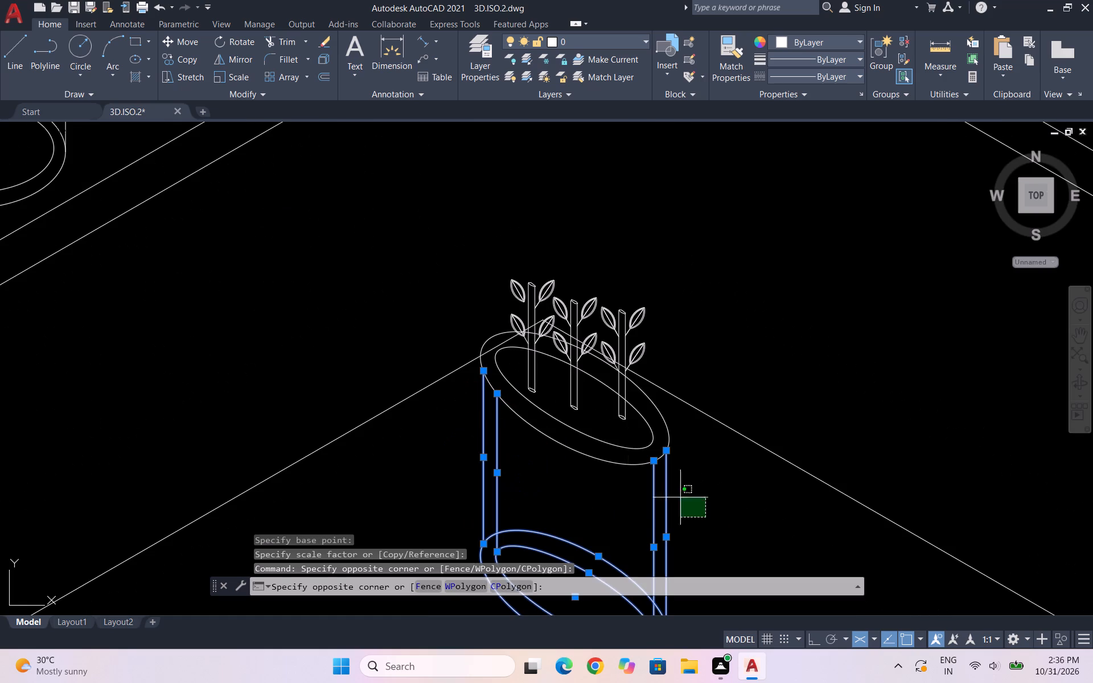
pyautogui.moveTo(680, 497); pyautogui.dragTo(635, 462)
pyautogui.click(513, 421)
pyautogui.scroll(2, 606, 385)
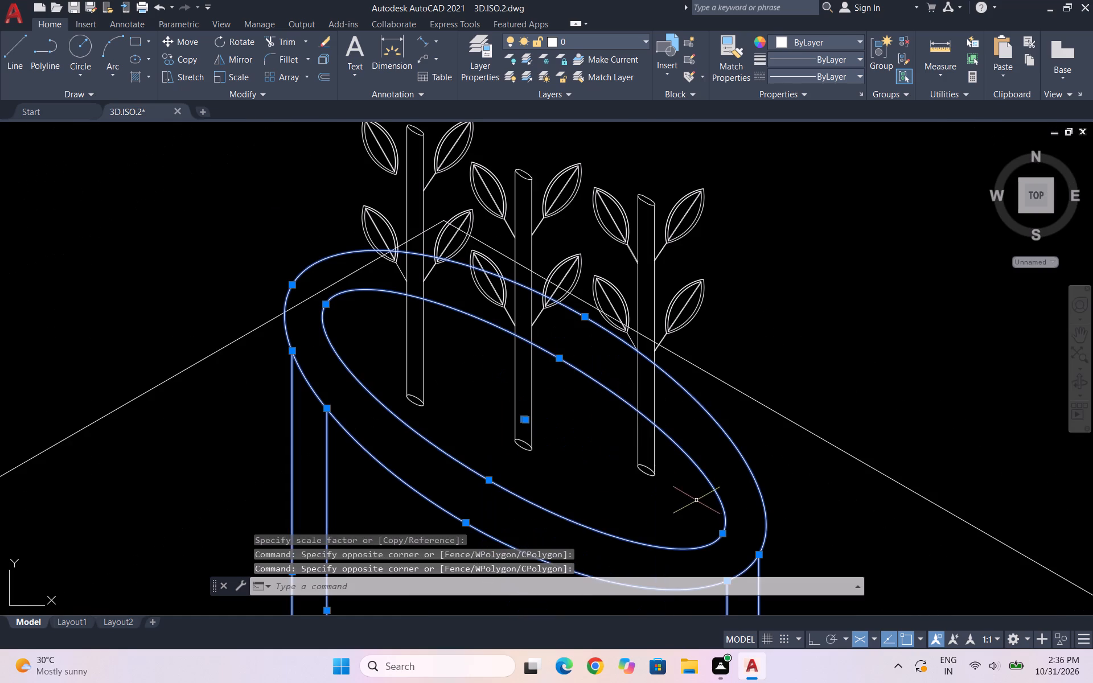
pyautogui.moveTo(689, 496); pyautogui.dragTo(527, 456)
pyautogui.click(350, 378)
# Add the right-hand plant's two lower leaves, with their midribs and stalks, to the selection.
pyautogui.scroll(2, 699, 320)
pyautogui.moveTo(722, 360); pyautogui.dragTo(721, 352)
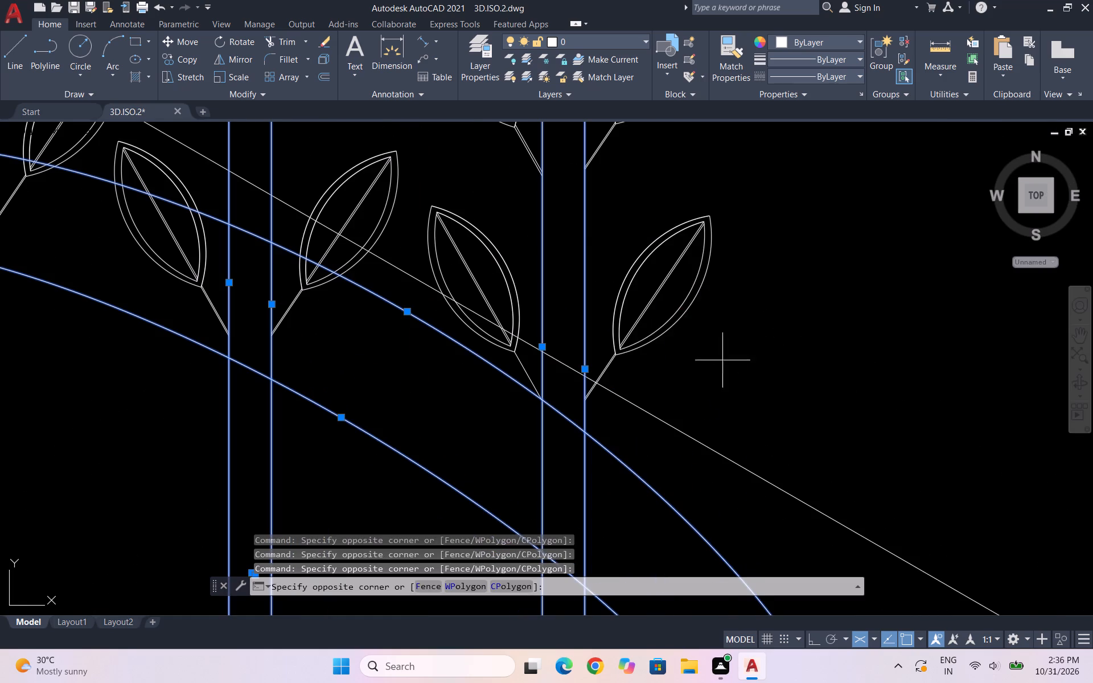
pyautogui.moveTo(721, 352); pyautogui.dragTo(648, 237)
pyautogui.moveTo(613, 183); pyautogui.dragTo(627, 196)
pyautogui.scroll(3, 524, 366)
pyautogui.moveTo(530, 360); pyautogui.dragTo(486, 316)
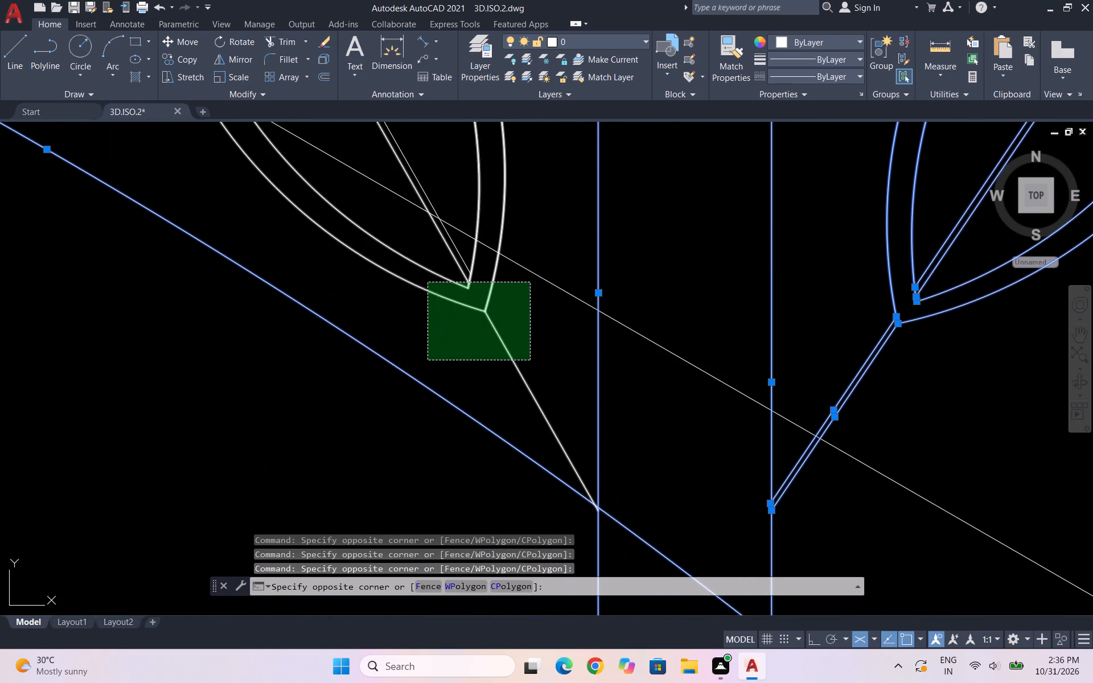
pyautogui.click(428, 282)
pyautogui.scroll(-2, 451, 161)
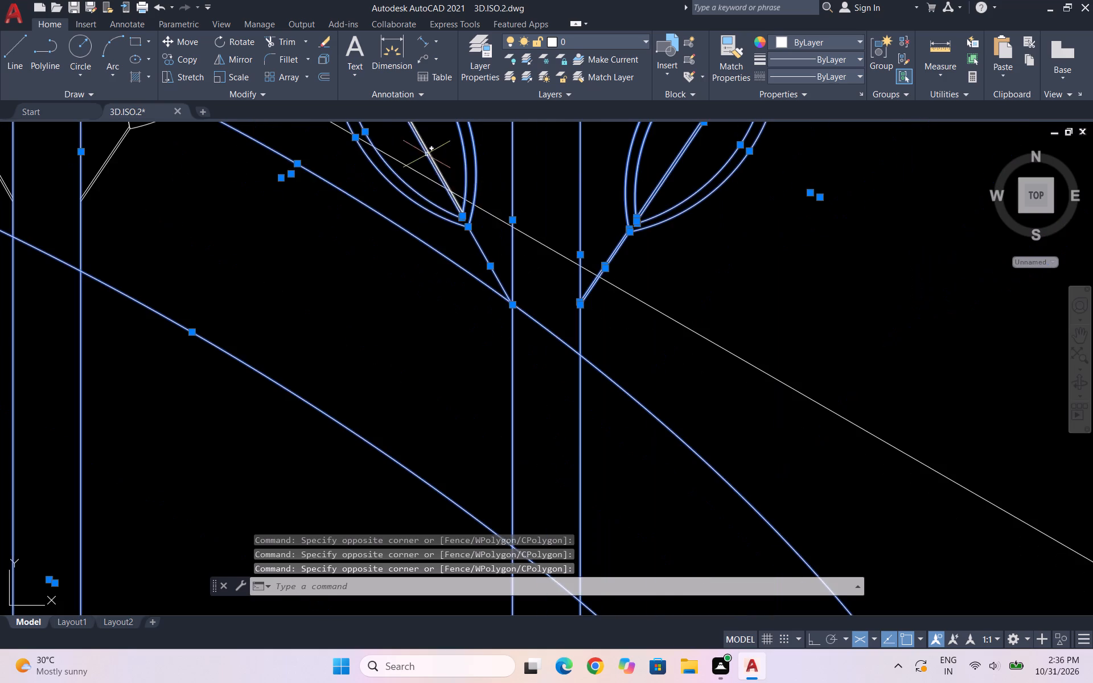
pyautogui.scroll(-4, 426, 154)
pyautogui.scroll(7, 428, 142)
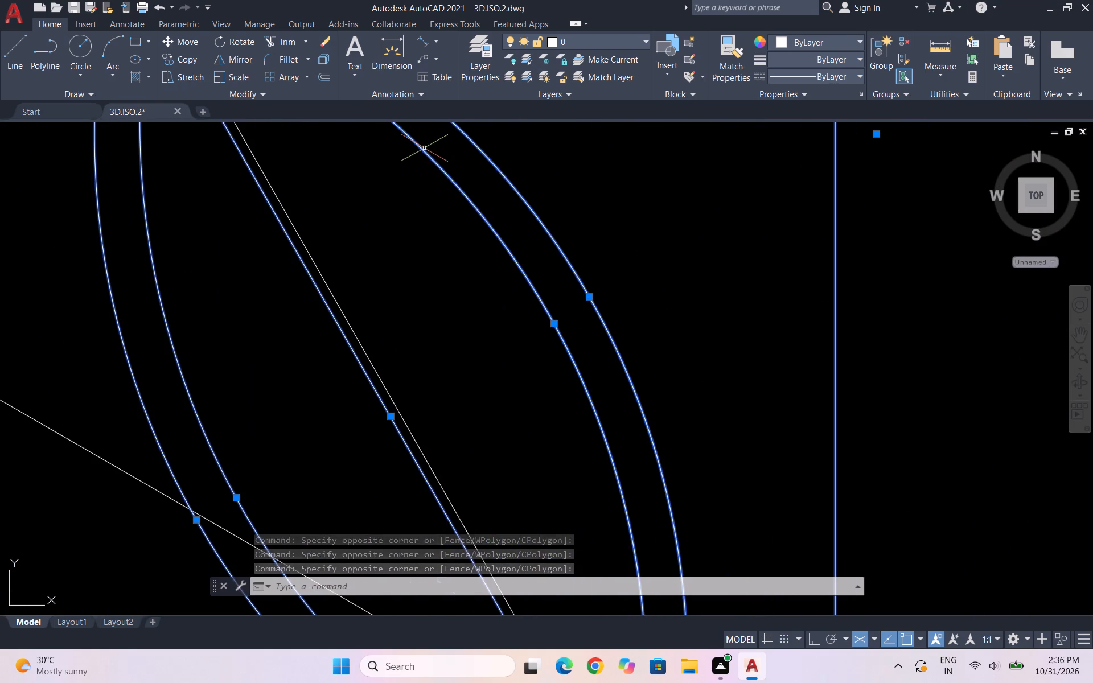
pyautogui.moveTo(390, 183); pyautogui.dragTo(340, 230)
pyautogui.click(163, 397)
# Add the right-hand plant's two upper leaves with their stalks and its stem-top ellipse to the selection.
pyautogui.scroll(-4, 336, 427)
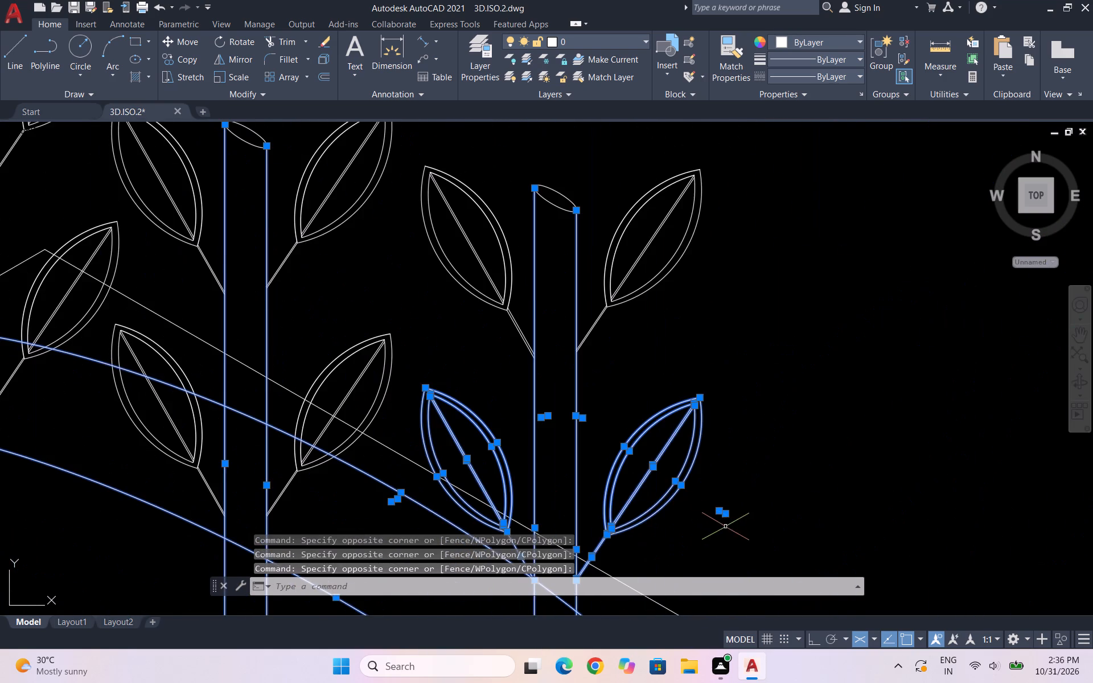
pyautogui.scroll(-1, 726, 528)
pyautogui.moveTo(714, 423); pyautogui.dragTo(711, 416)
pyautogui.click(636, 294)
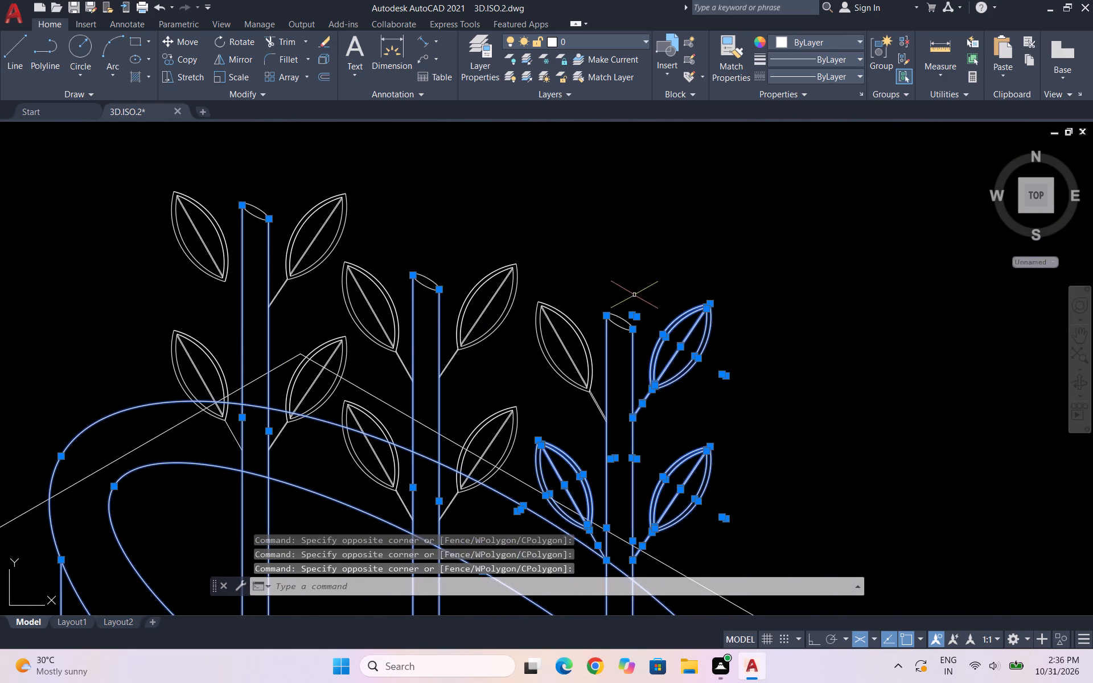
pyautogui.scroll(3, 603, 301)
pyautogui.moveTo(695, 491); pyautogui.dragTo(661, 382)
pyautogui.moveTo(648, 326); pyautogui.dragTo(655, 320)
pyautogui.scroll(-3, 683, 299)
pyautogui.scroll(3, 610, 349)
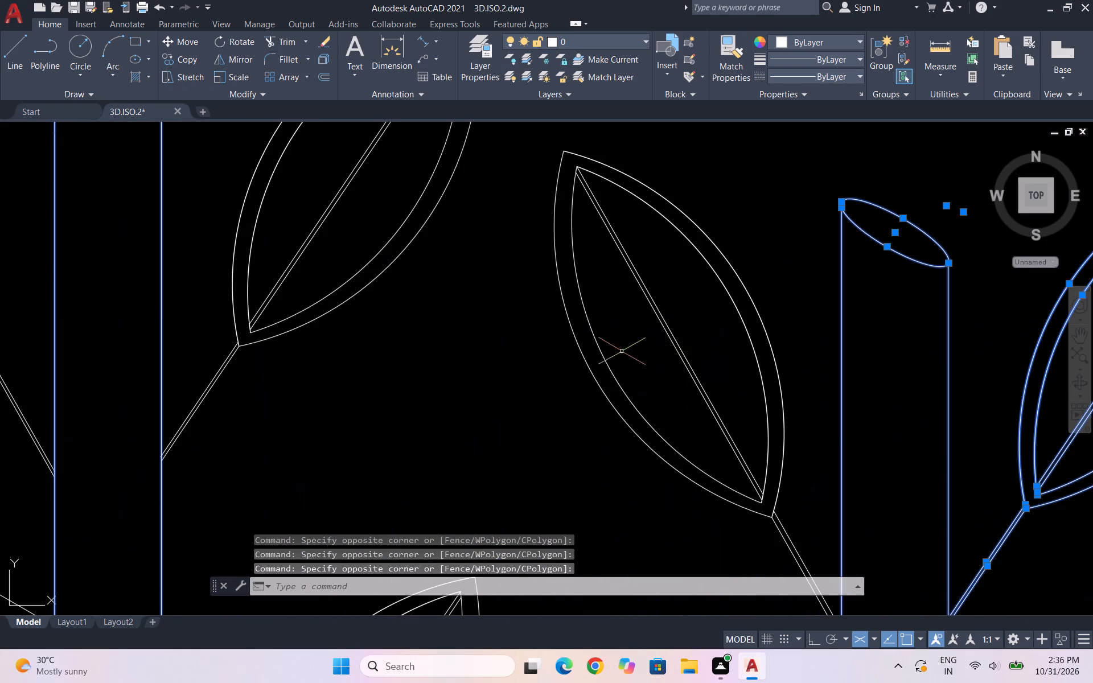
pyautogui.moveTo(827, 533); pyautogui.dragTo(609, 458)
pyautogui.moveTo(531, 330); pyautogui.dragTo(654, 303)
pyautogui.scroll(-3, 887, 205)
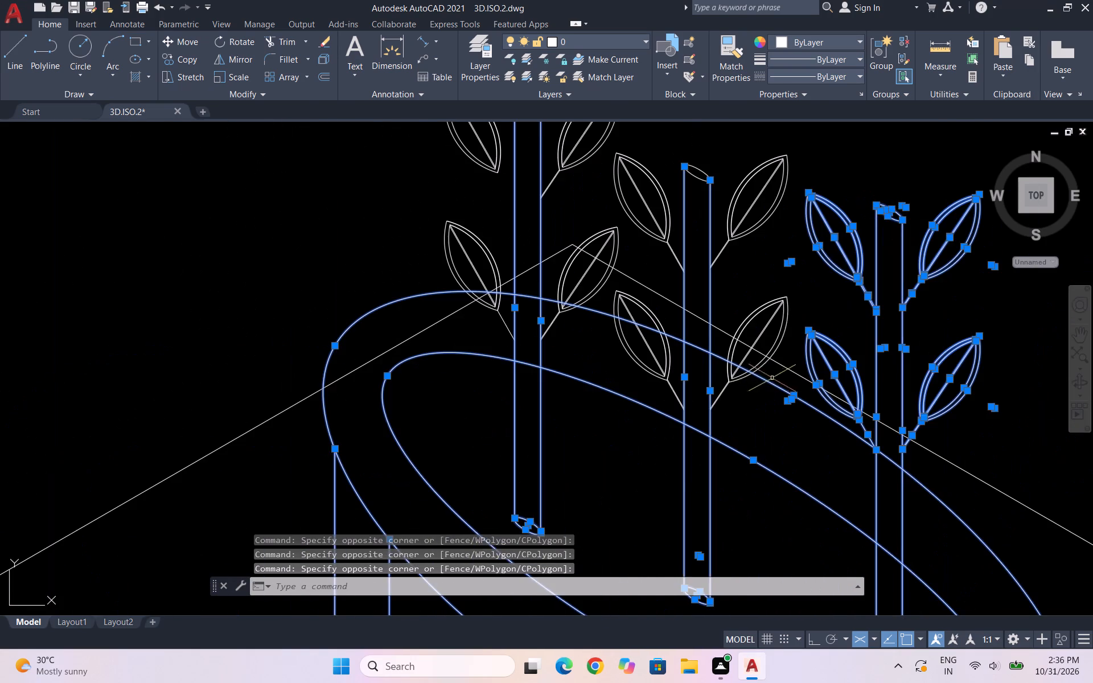
# Add the middle plant's two lower leaves, with their midribs and double-line stalks, to the selection.
pyautogui.scroll(2, 757, 364)
pyautogui.scroll(2, 724, 443)
pyautogui.click(723, 442)
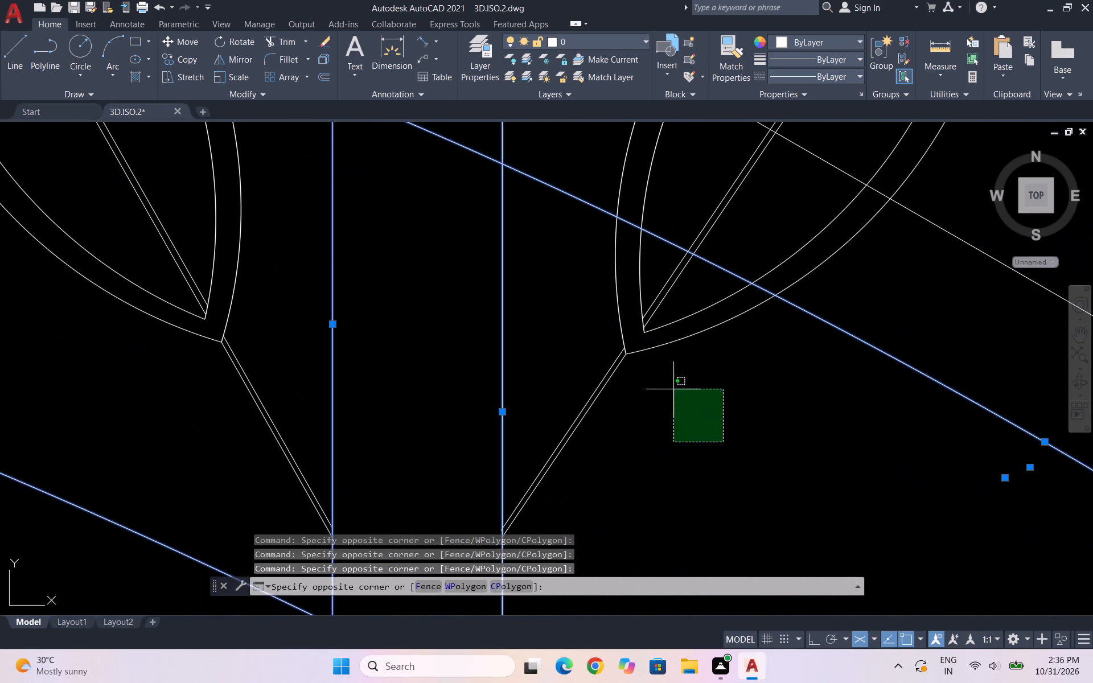
pyautogui.click(586, 299)
pyautogui.scroll(-3, 577, 351)
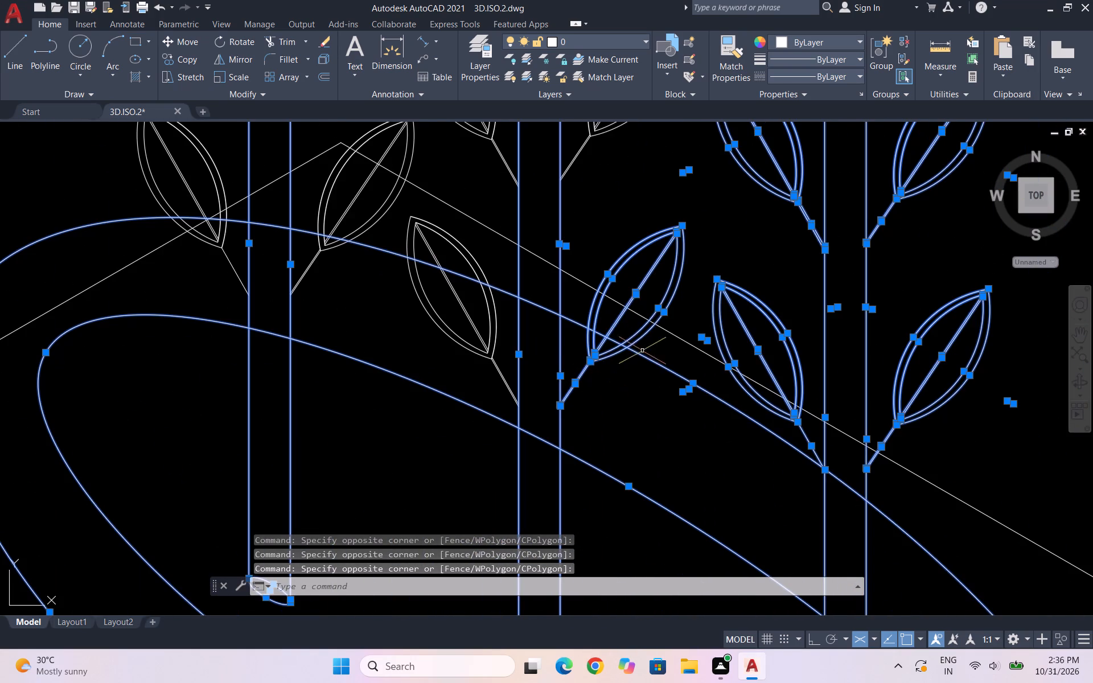
pyautogui.scroll(2, 499, 402)
pyautogui.click(538, 367)
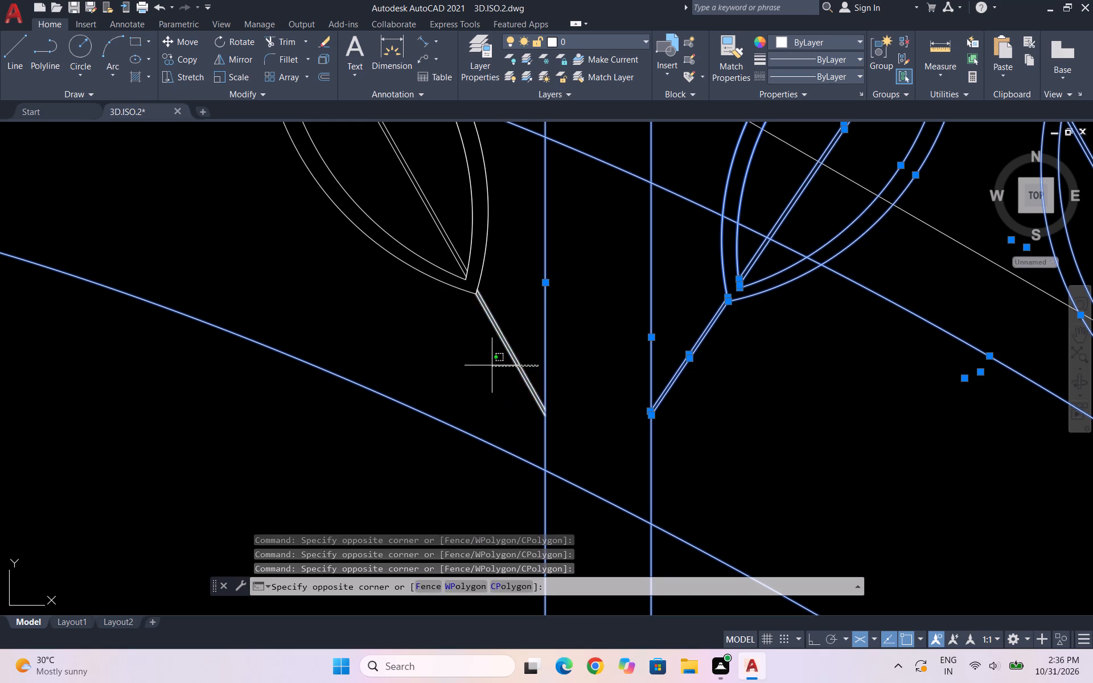
pyautogui.click(492, 365)
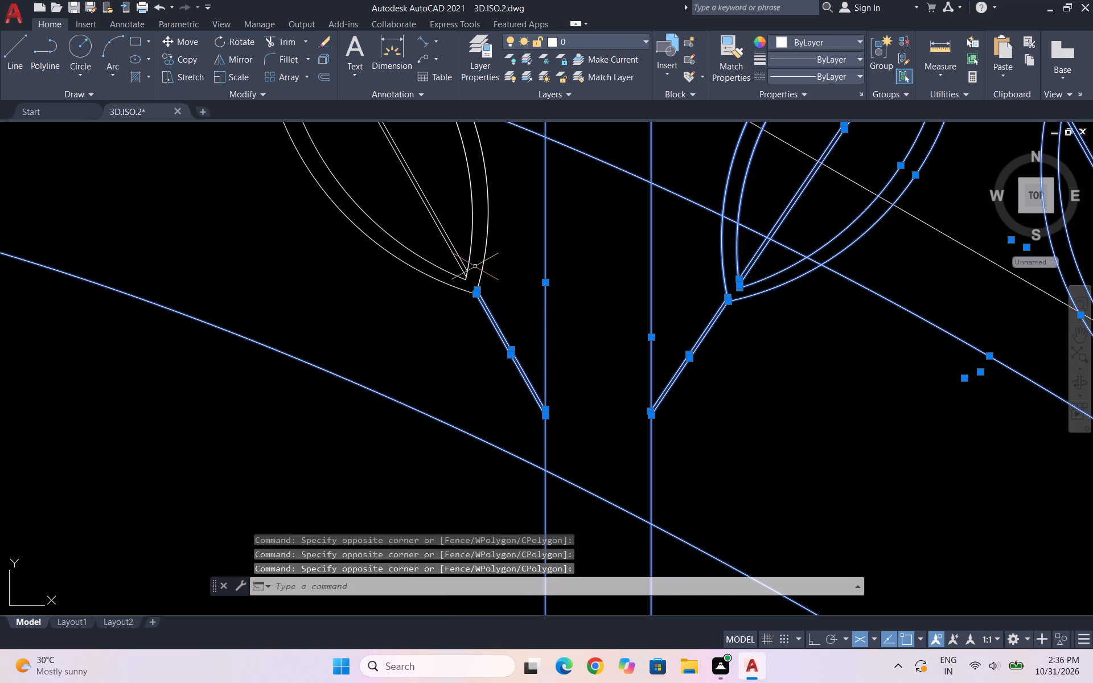
pyautogui.click(511, 283)
pyautogui.click(390, 261)
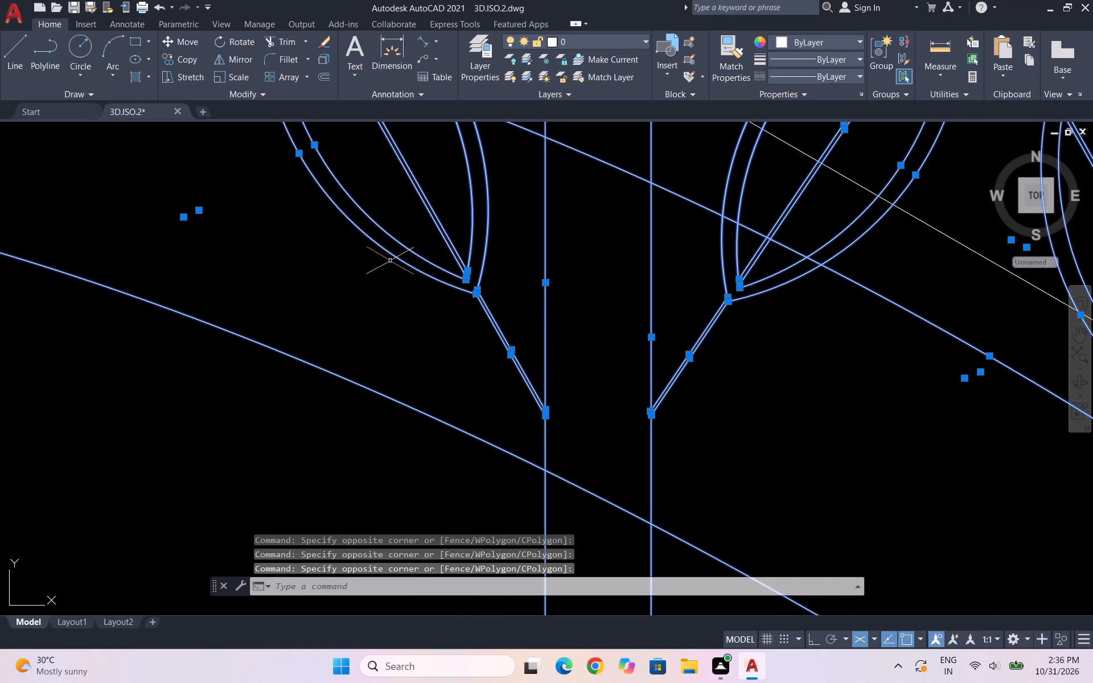
# Add the middle plant's two upper leaves with their stalks and its stem-top ellipse to the selection.
pyautogui.scroll(-3, 394, 271)
pyautogui.scroll(-2, 469, 198)
pyautogui.scroll(3, 484, 182)
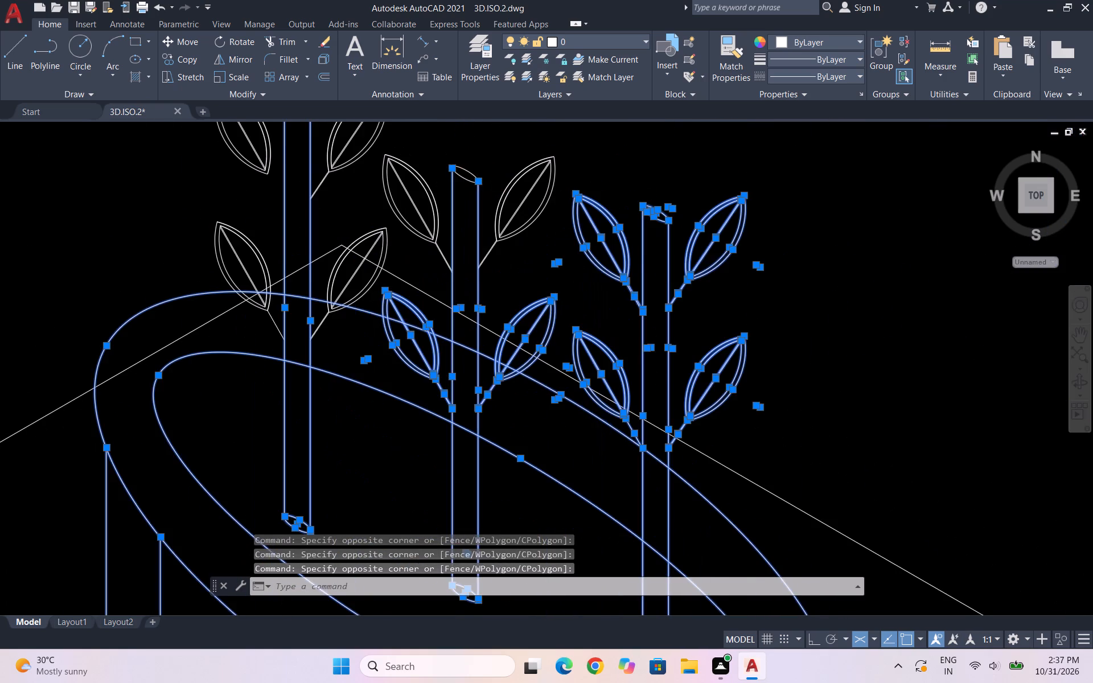
pyautogui.scroll(2, 548, 265)
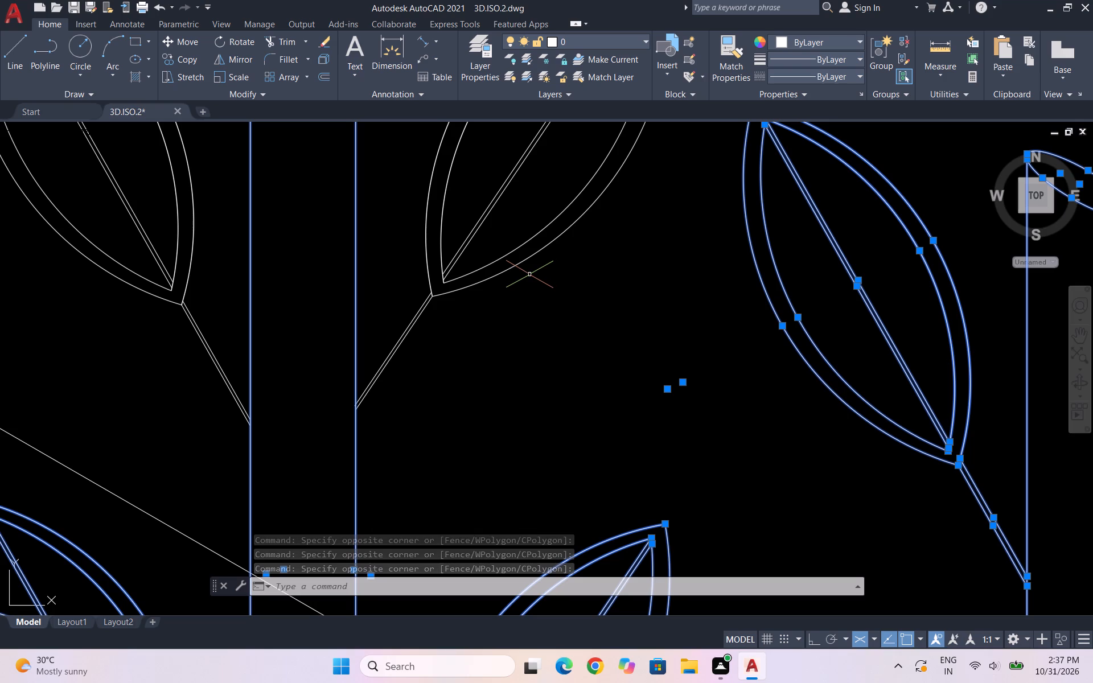
pyautogui.click(569, 316)
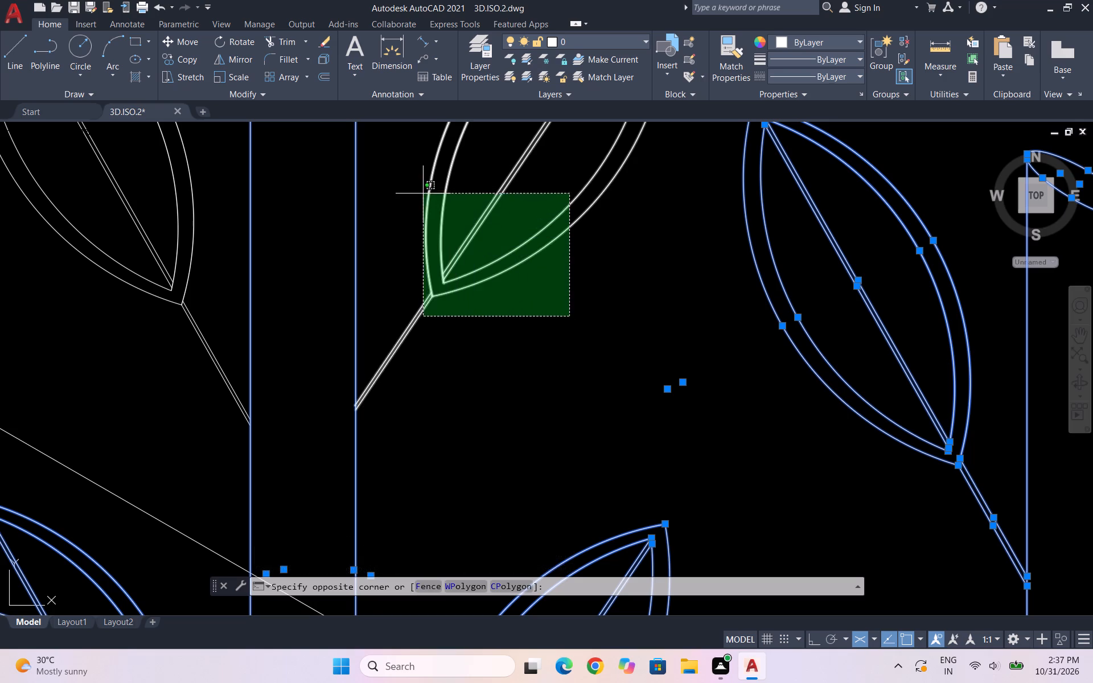
pyautogui.click(423, 191)
pyautogui.scroll(-2, 574, 257)
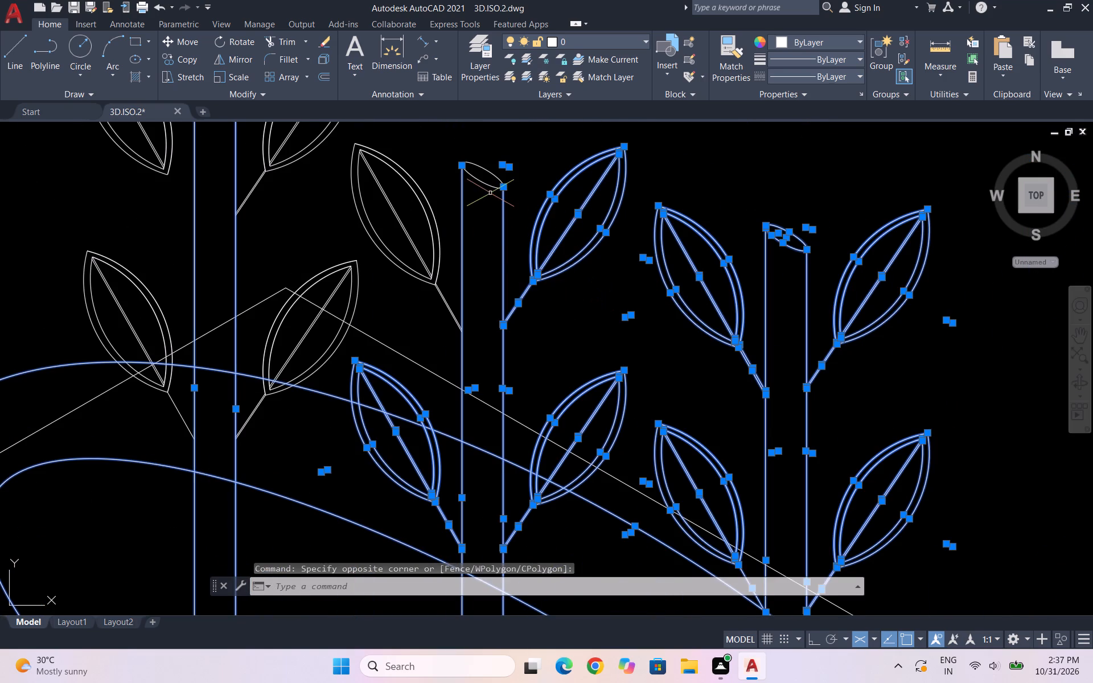
pyautogui.scroll(2, 490, 193)
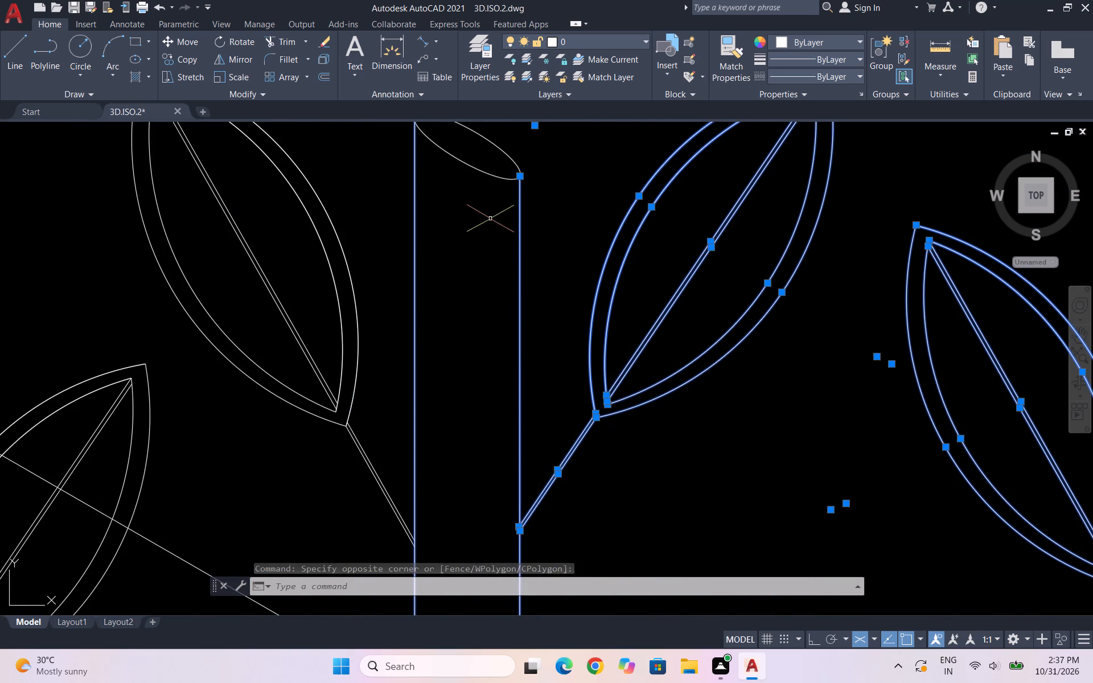
pyautogui.moveTo(490, 219); pyautogui.dragTo(490, 213)
pyautogui.click(458, 154)
pyautogui.scroll(-2, 544, 207)
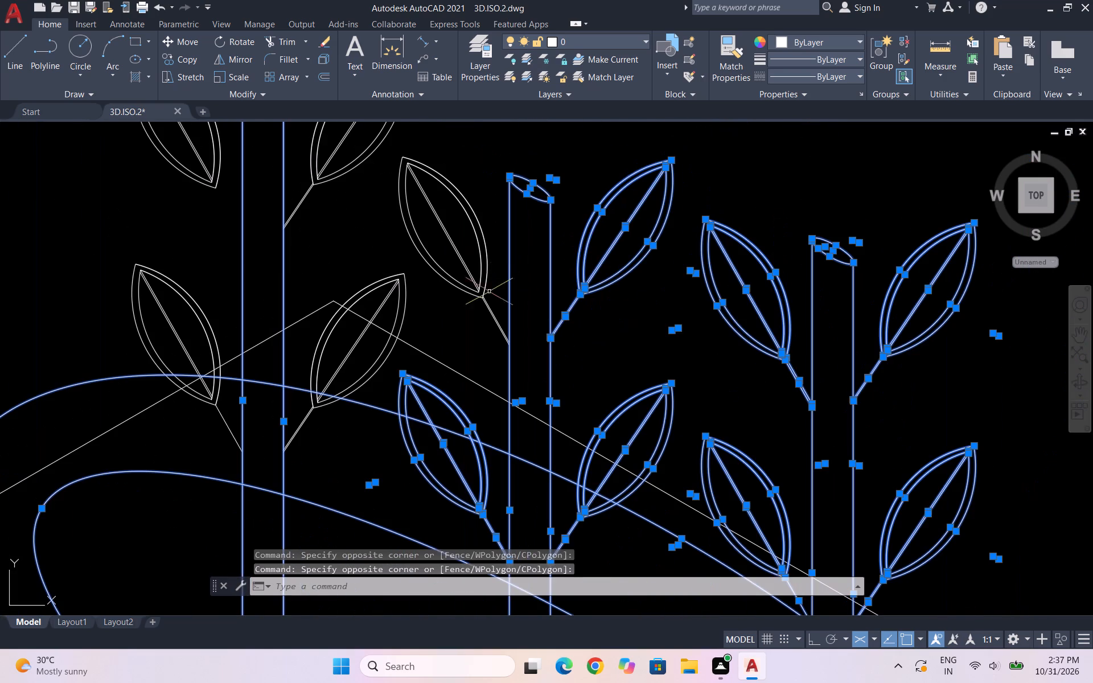
pyautogui.scroll(1, 479, 287)
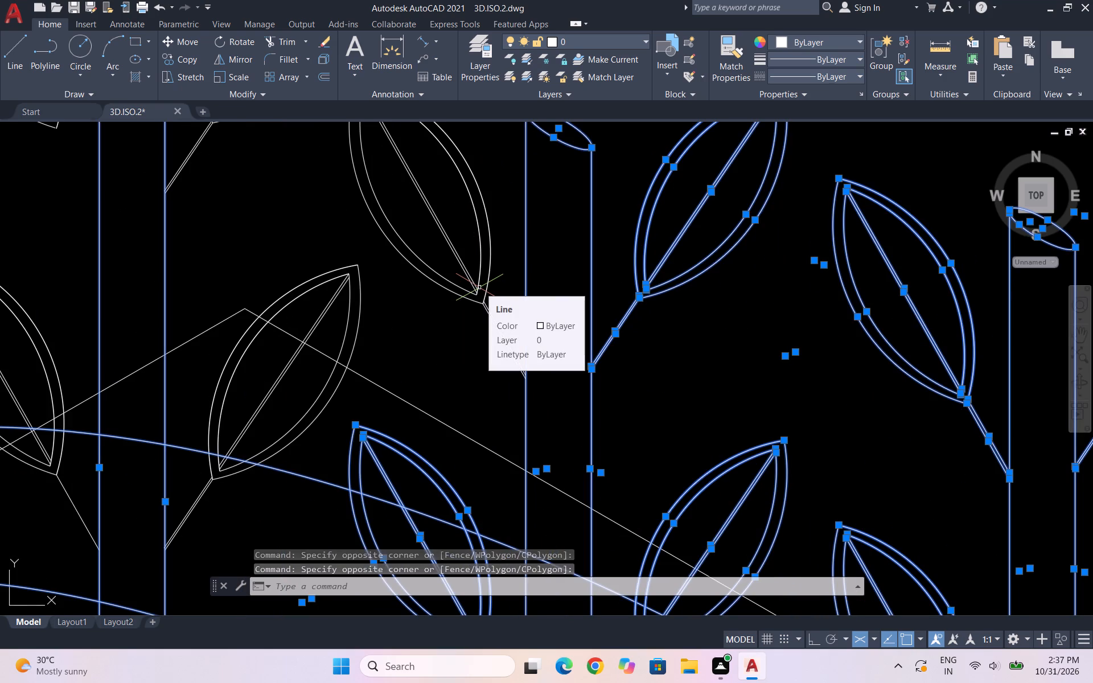
pyautogui.scroll(2, 488, 299)
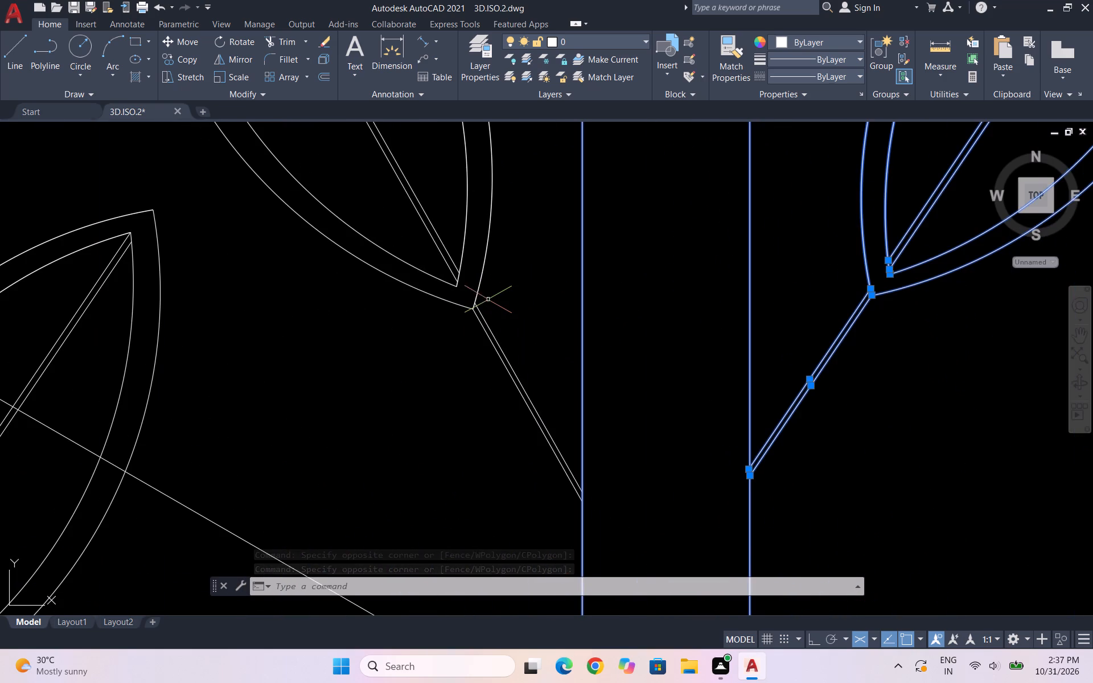
pyautogui.click(507, 336)
pyautogui.click(412, 248)
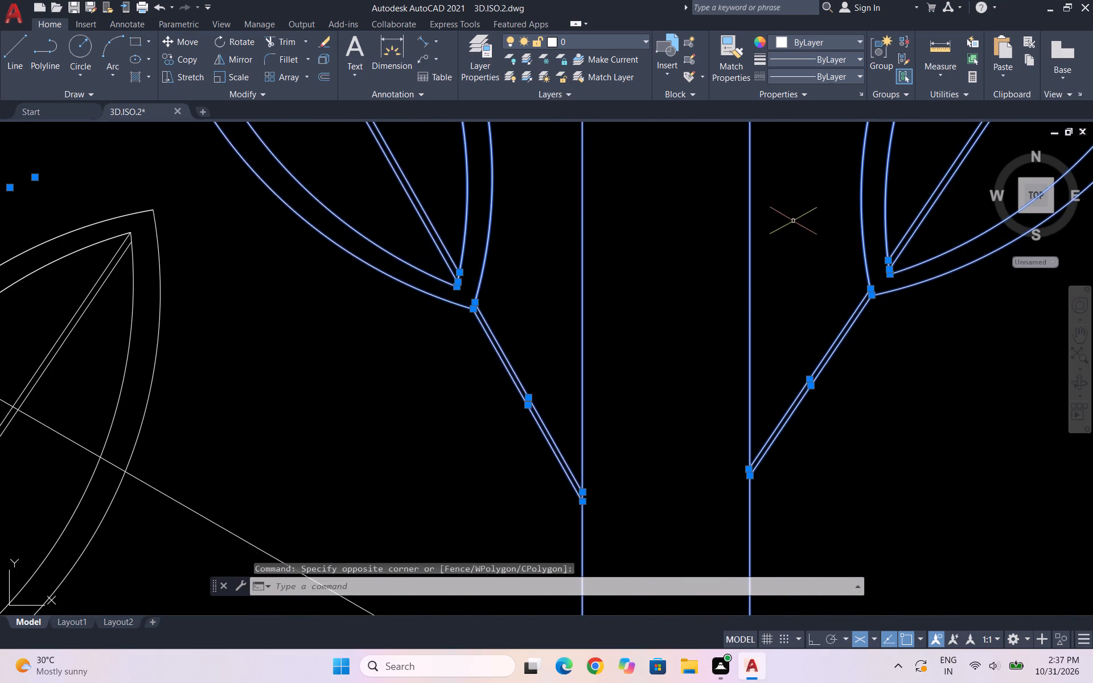
# Add the left-hand plant's two lower leaves, with their midribs and the right leaf's double-line stalk, to the selection.
pyautogui.scroll(-2, 794, 221)
pyautogui.scroll(1, 461, 347)
pyautogui.scroll(2, 530, 368)
pyautogui.moveTo(582, 434); pyautogui.dragTo(563, 412)
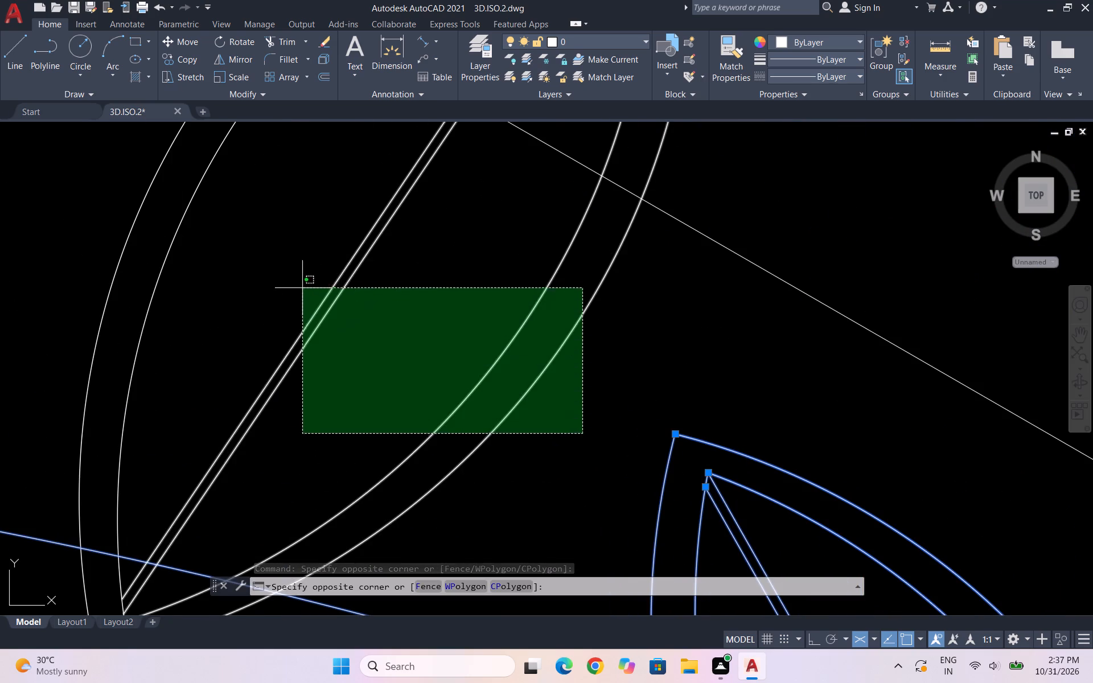
pyautogui.click(301, 278)
pyautogui.scroll(-3, 473, 282)
pyautogui.scroll(1, 449, 278)
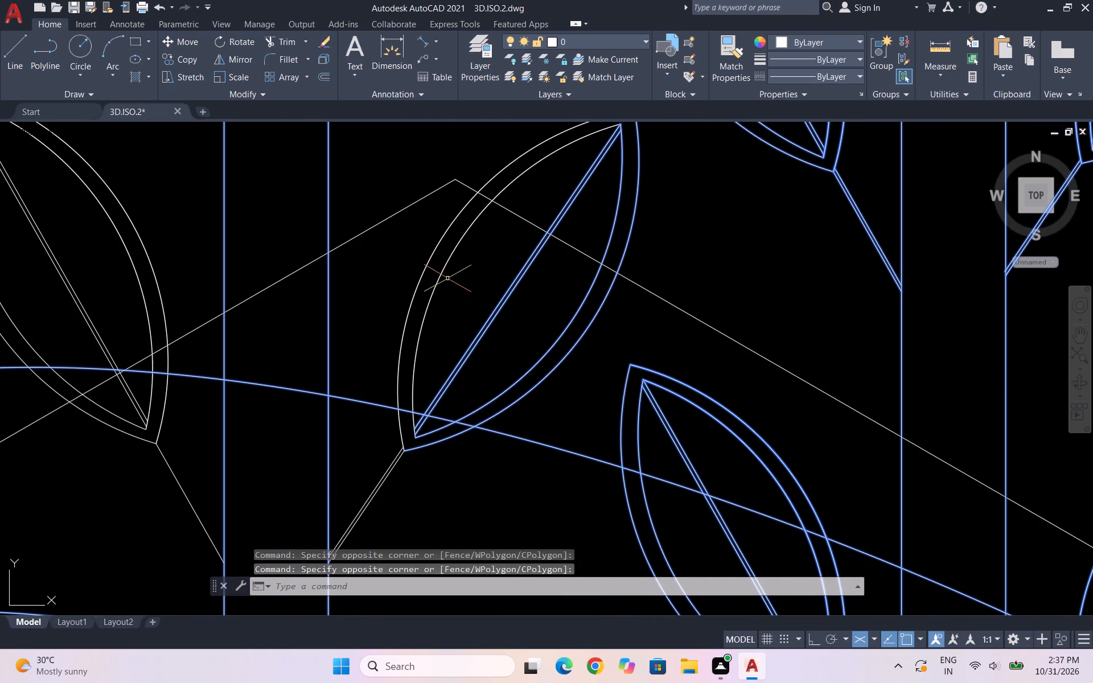
pyautogui.moveTo(447, 278); pyautogui.dragTo(400, 255)
pyautogui.click(367, 273)
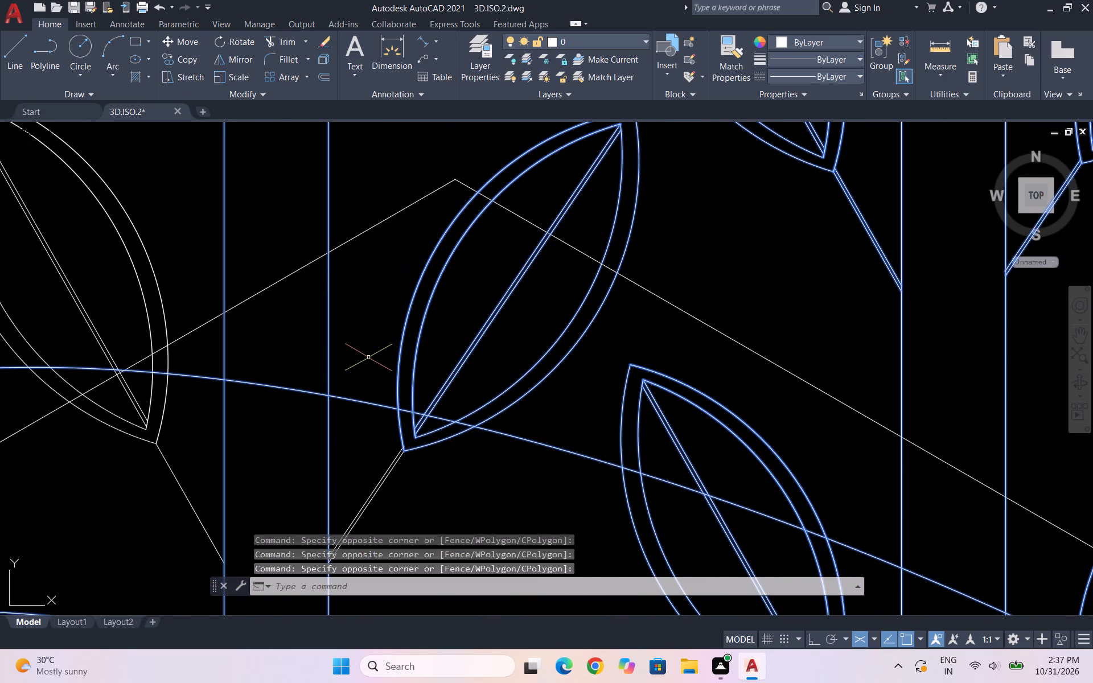
pyautogui.scroll(-1, 434, 349)
pyautogui.scroll(3, 370, 447)
pyautogui.moveTo(500, 492); pyautogui.dragTo(466, 458)
pyautogui.click(444, 418)
pyautogui.scroll(-2, 730, 307)
pyautogui.scroll(3, 413, 281)
pyautogui.moveTo(527, 360); pyautogui.dragTo(416, 314)
pyautogui.moveTo(255, 216); pyautogui.dragTo(279, 239)
pyautogui.scroll(-4, 392, 292)
pyautogui.scroll(-3, 498, 268)
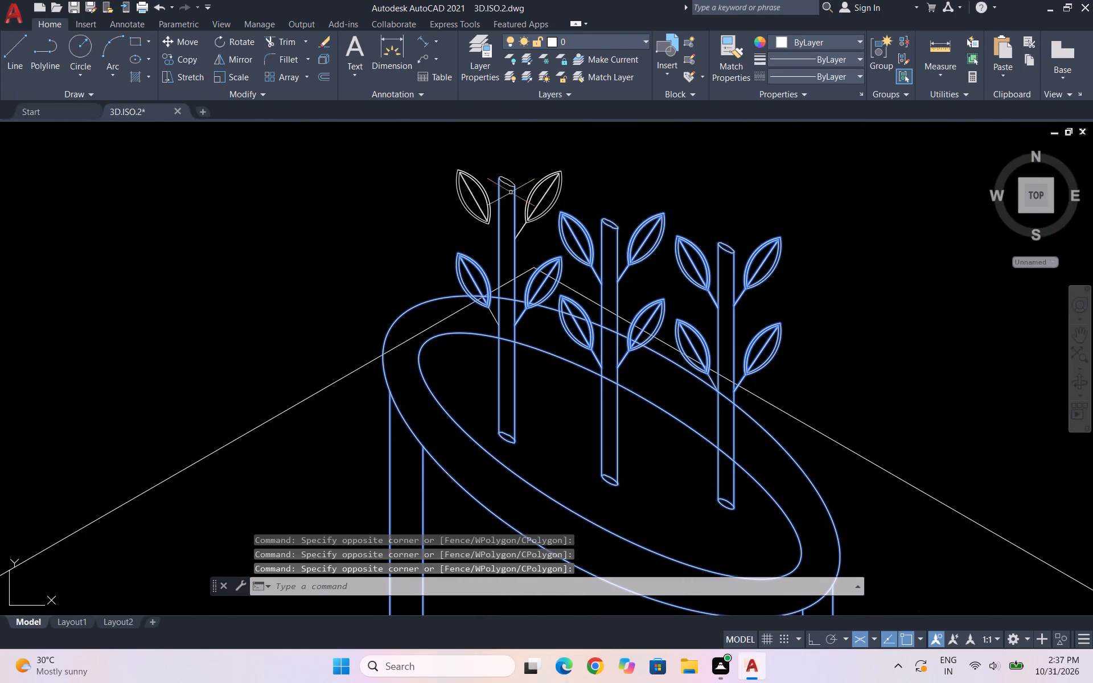
# Add the left-hand plant's upper-right leaf with its stalk and the stem-top ellipse to the selection.
pyautogui.scroll(1, 593, 191)
pyautogui.scroll(1, 504, 257)
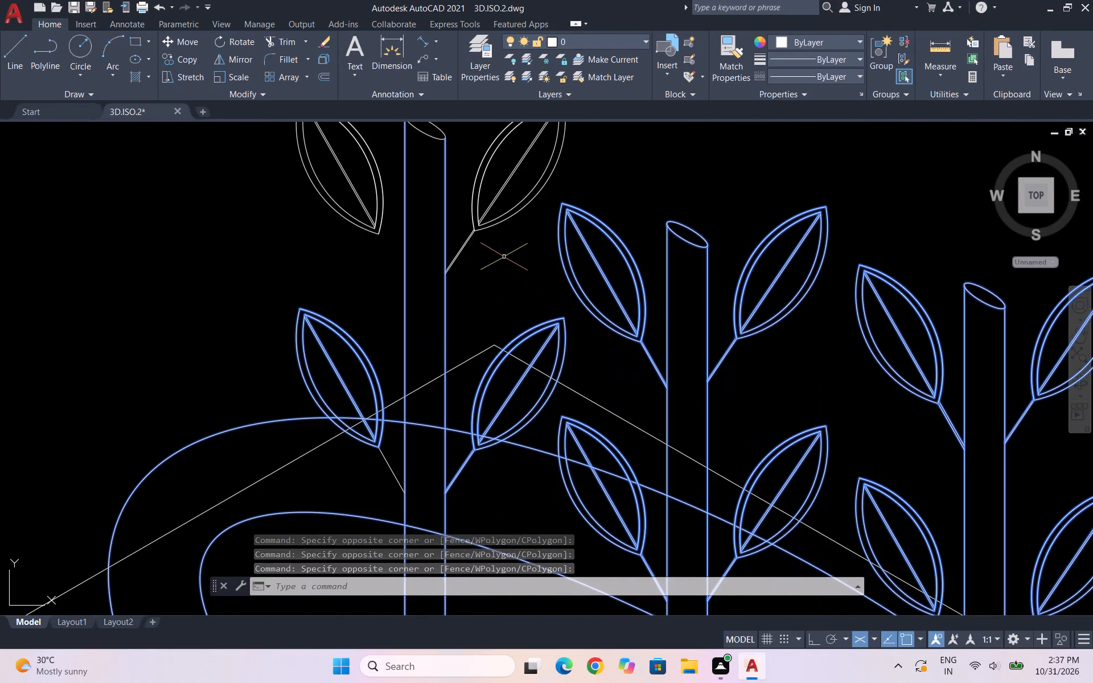
pyautogui.moveTo(504, 254); pyautogui.dragTo(505, 238)
pyautogui.click(471, 179)
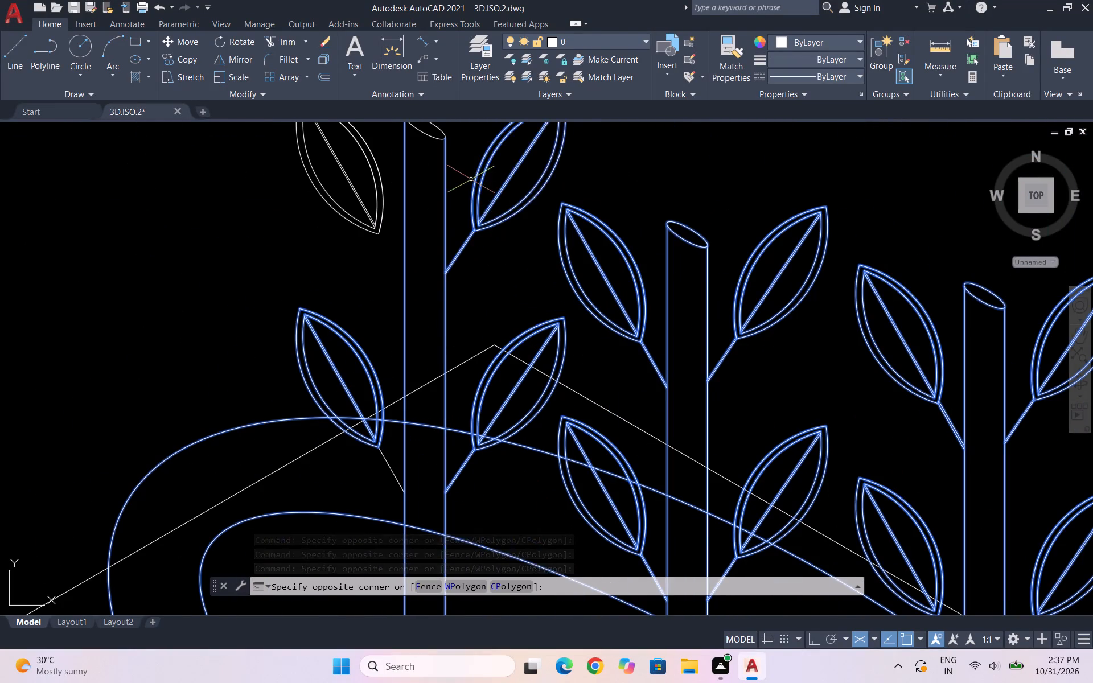
pyautogui.scroll(-2, 456, 186)
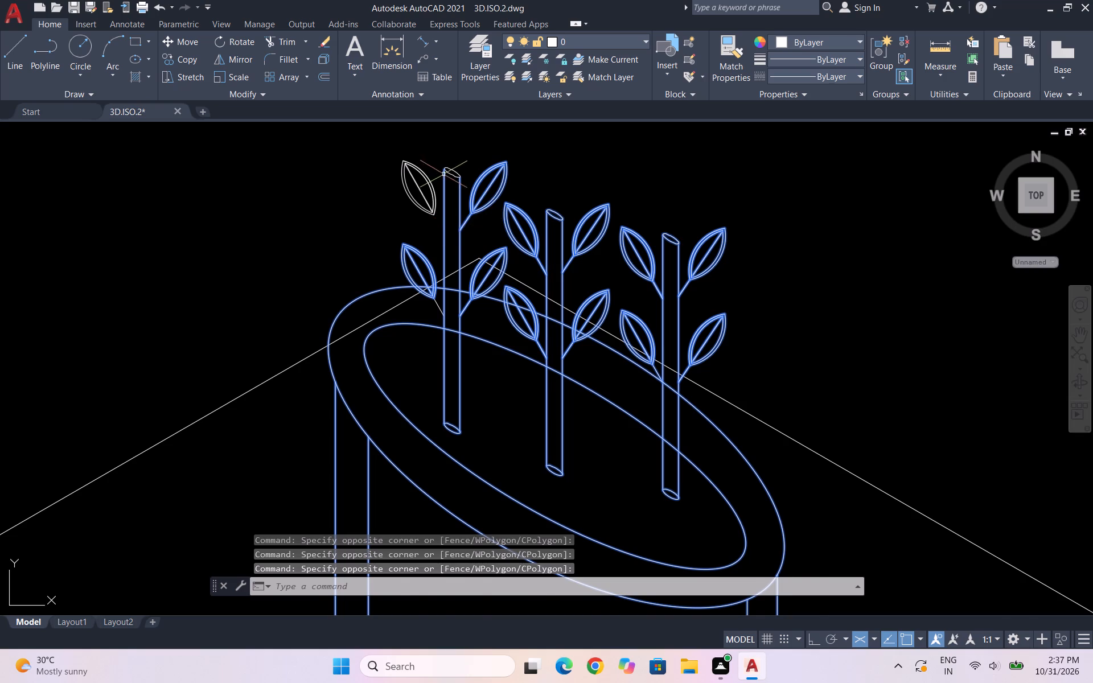
pyautogui.scroll(3, 444, 174)
pyautogui.moveTo(470, 206); pyautogui.dragTo(457, 179)
pyautogui.click(447, 157)
pyautogui.scroll(-6, 437, 158)
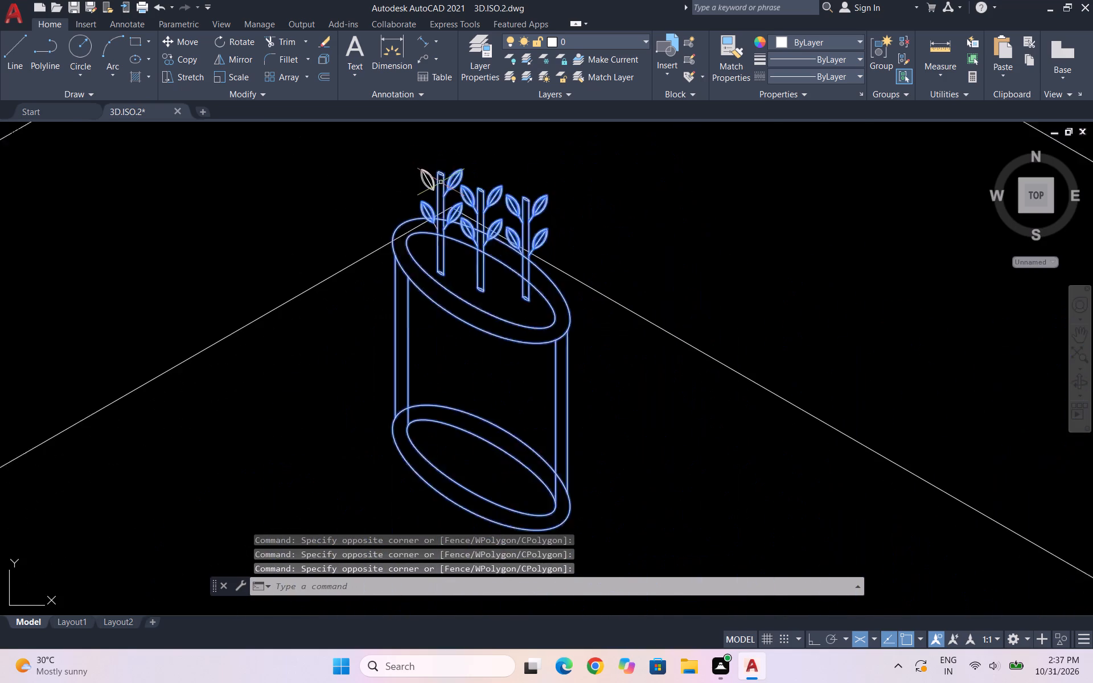
# Move the selected planter and plants a short distance upward toward the wall corner.
pyautogui.press('m')
pyautogui.press('Return')
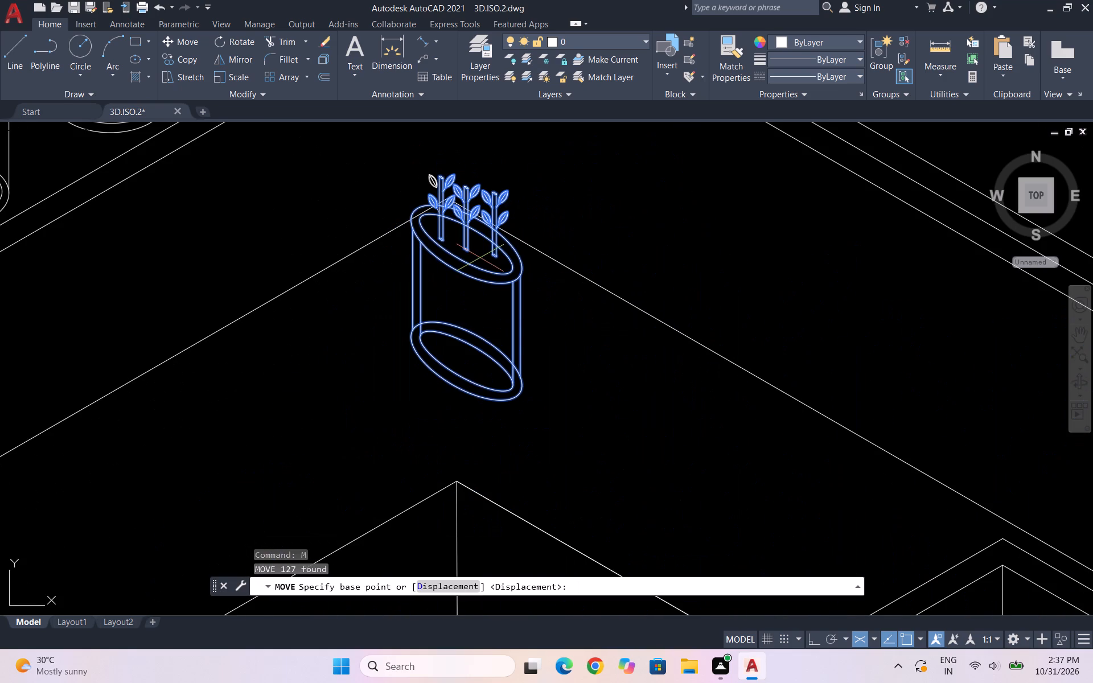
pyautogui.moveTo(465, 358); pyautogui.dragTo(465, 352)
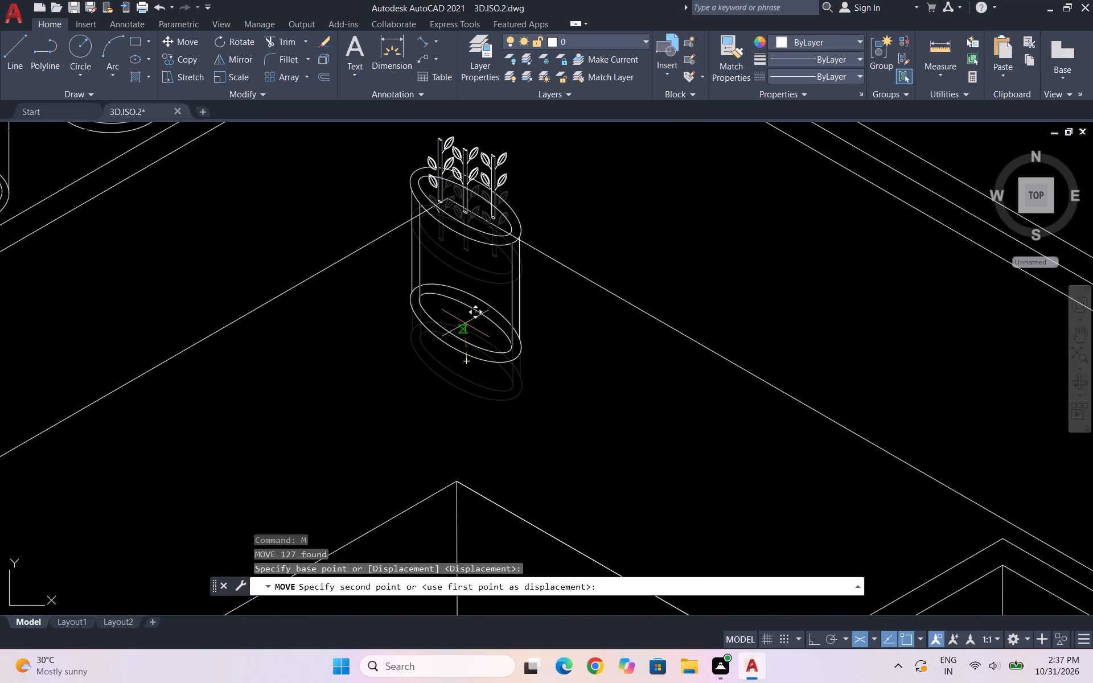
pyautogui.click(465, 323)
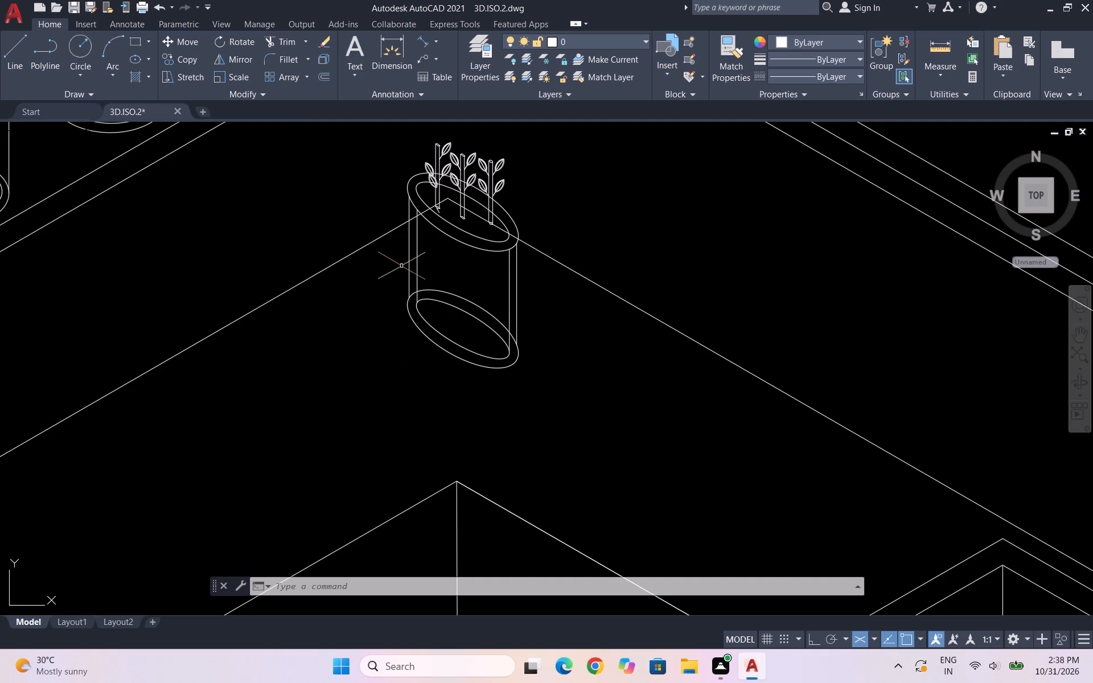
# Move the higher of the left-hand plant's two overlapping left leaves up beside the stem top, opposite the upper-right leaf.
pyautogui.scroll(3, 426, 154)
pyautogui.scroll(3, 440, 212)
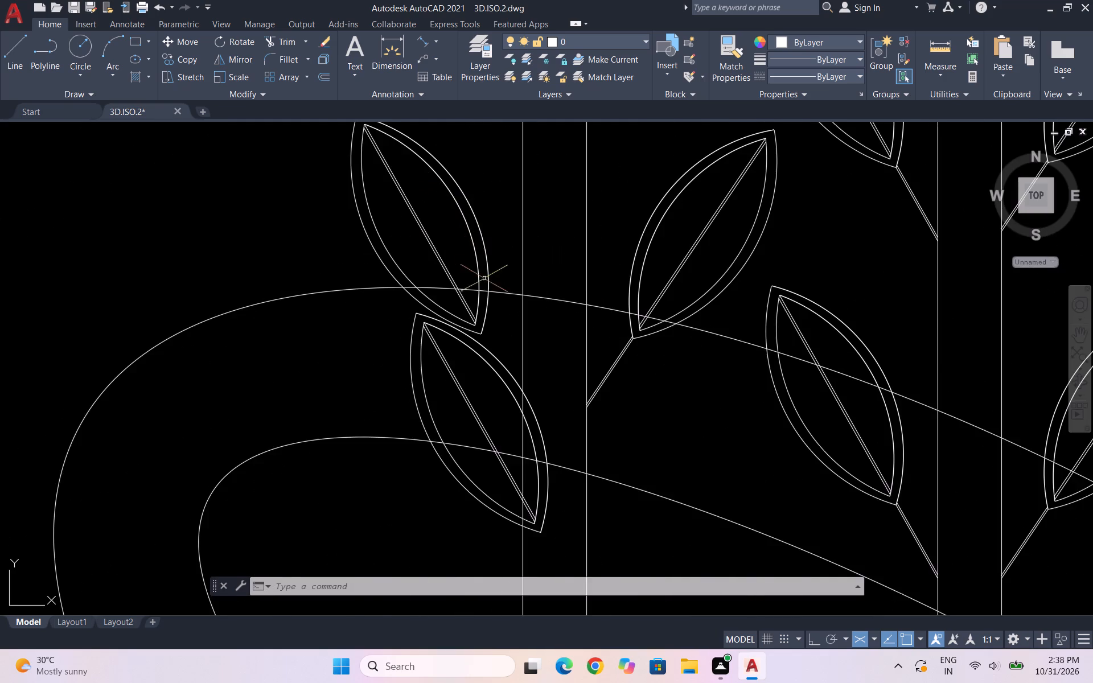
pyautogui.scroll(3, 485, 319)
pyautogui.moveTo(514, 331); pyautogui.dragTo(507, 327)
pyautogui.click(403, 269)
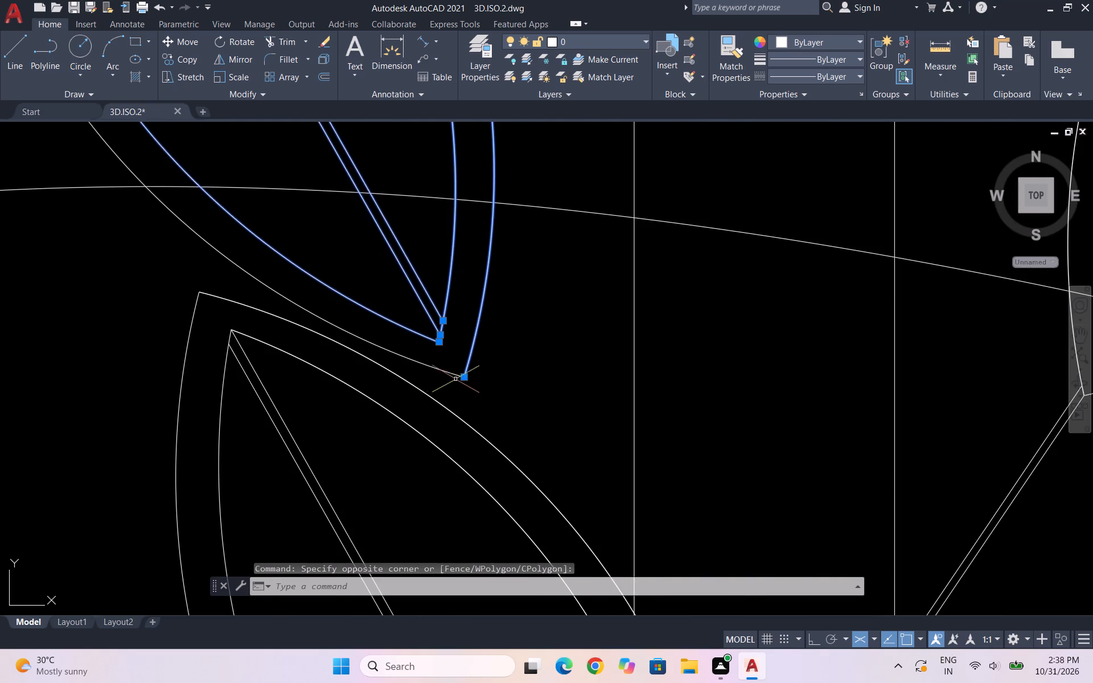
pyautogui.scroll(3, 443, 382)
pyautogui.moveTo(470, 360); pyautogui.dragTo(460, 352)
pyautogui.scroll(-1, 427, 330)
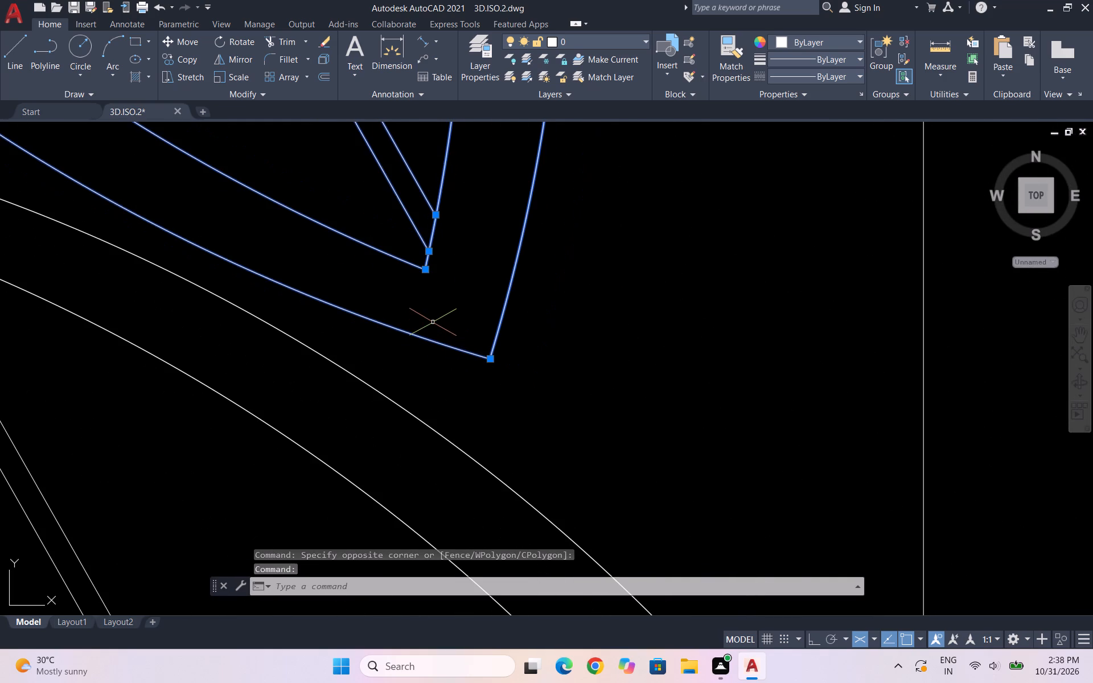
pyautogui.press('m')
pyautogui.press('Return')
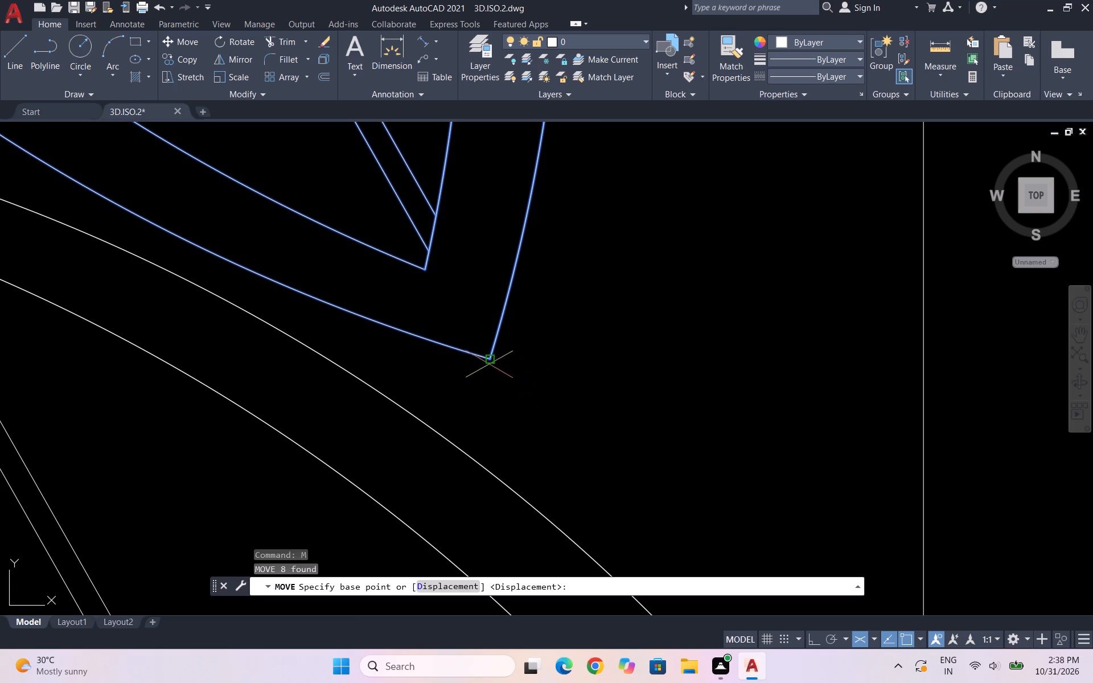
pyautogui.click(486, 359)
pyautogui.scroll(-5, 486, 359)
pyautogui.scroll(-3, 482, 256)
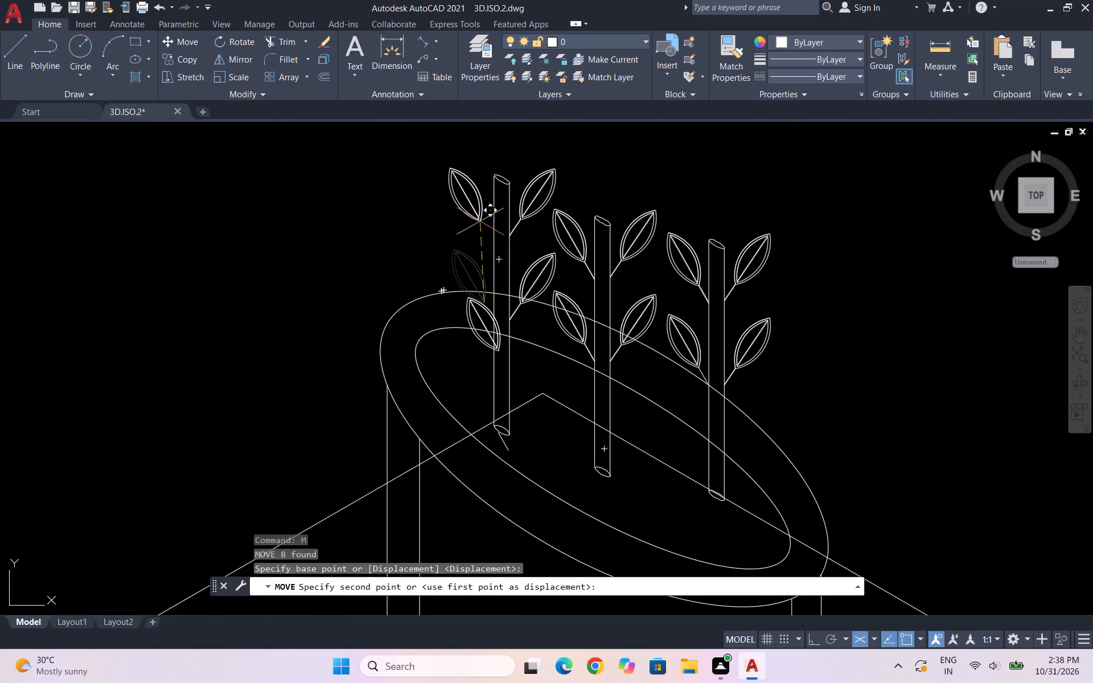
pyautogui.click(480, 221)
pyautogui.press('Escape')
pyautogui.press('Escape')
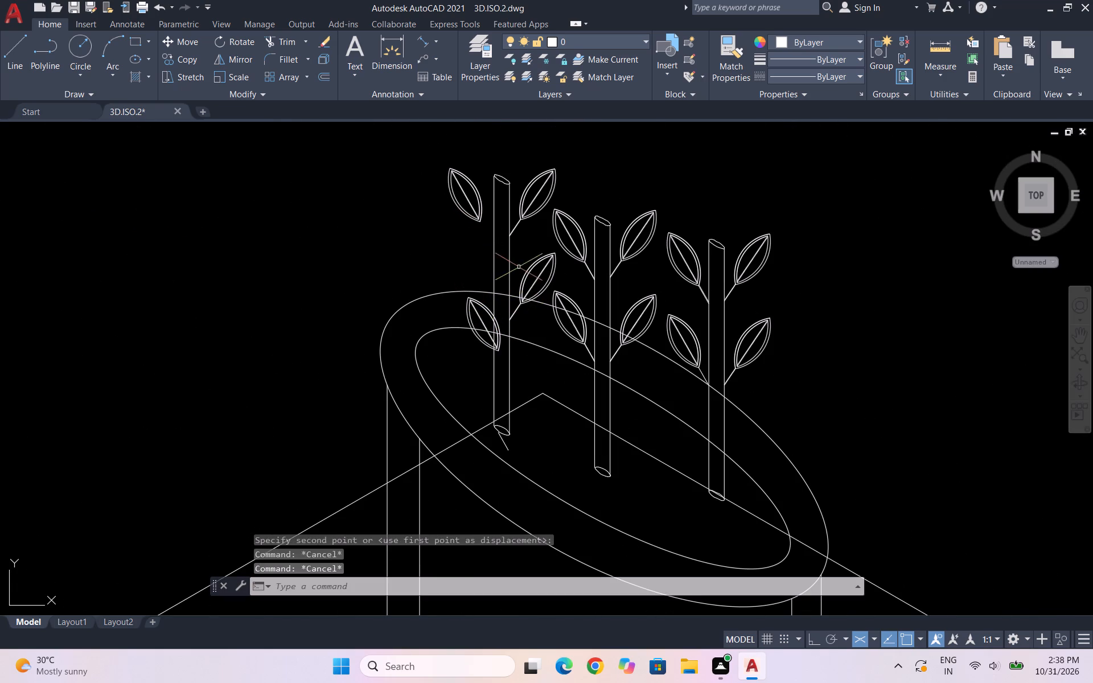
pyautogui.press('Escape')
# Move the left-hand plant's remaining left leaf up and outward from the stem, level with the lower-right leaf.
pyautogui.scroll(3, 482, 329)
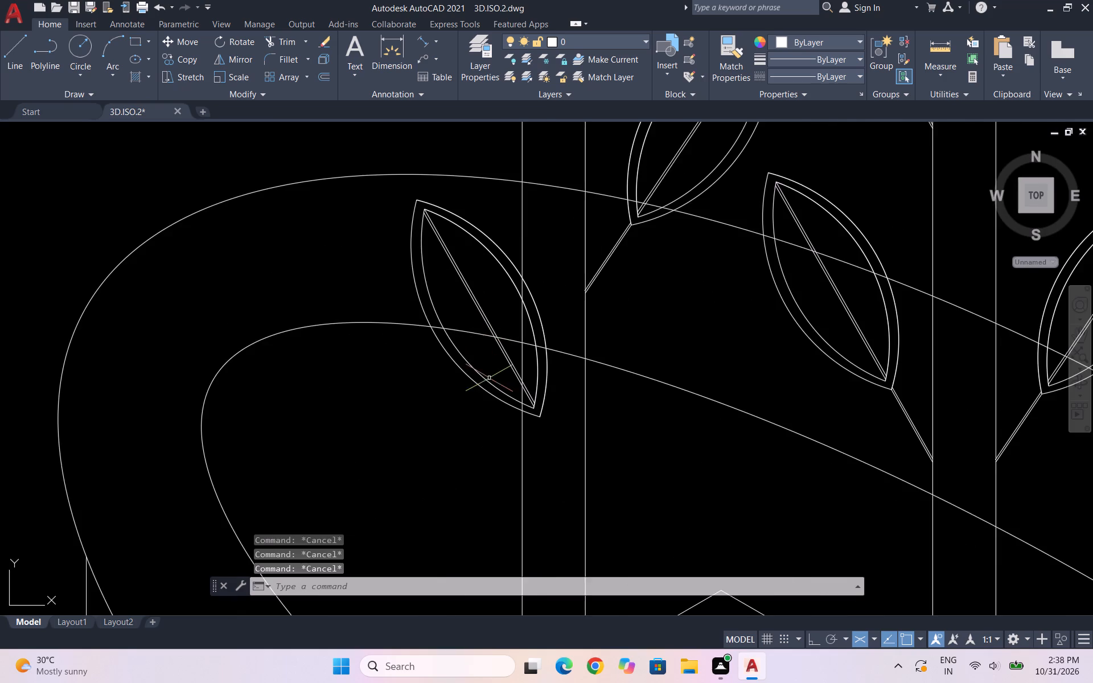
pyautogui.scroll(3, 489, 378)
pyautogui.moveTo(608, 291); pyautogui.dragTo(532, 329)
pyautogui.click(340, 450)
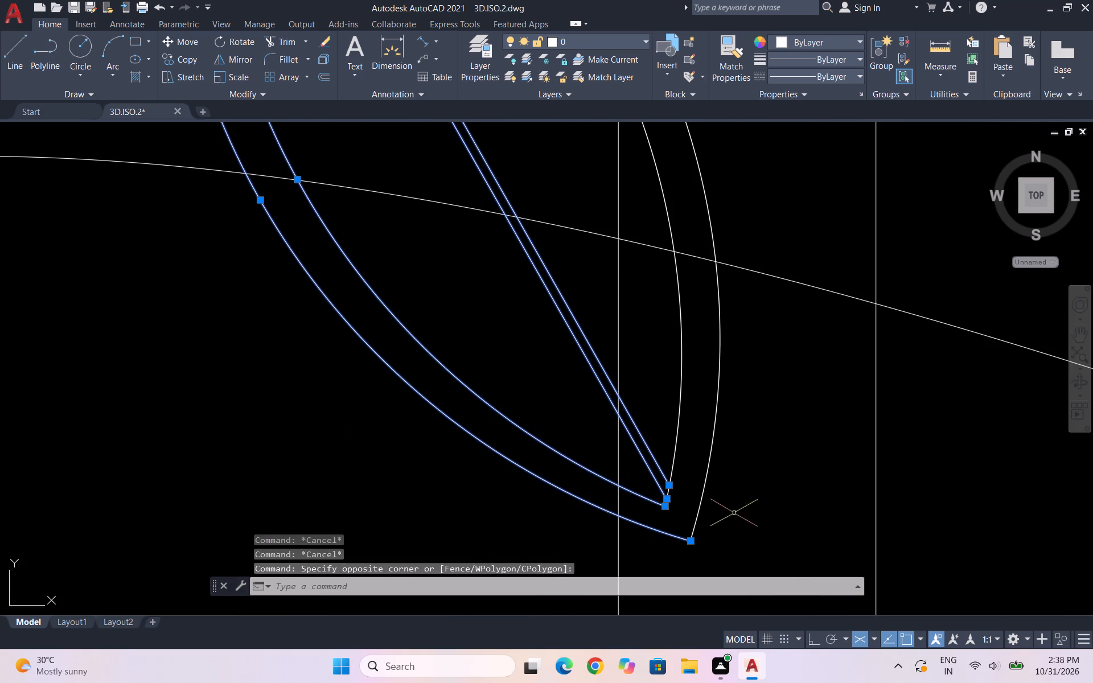
pyautogui.moveTo(742, 501); pyautogui.dragTo(712, 467)
pyautogui.click(663, 421)
pyautogui.scroll(-3, 714, 518)
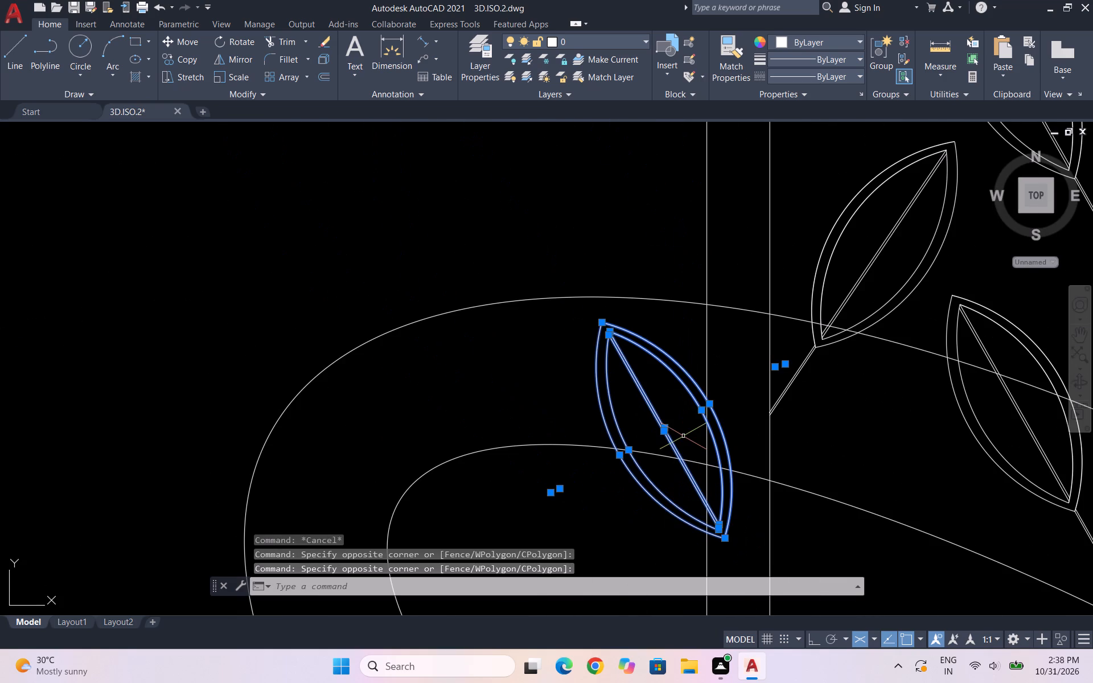
pyautogui.press('m')
pyautogui.press('Return')
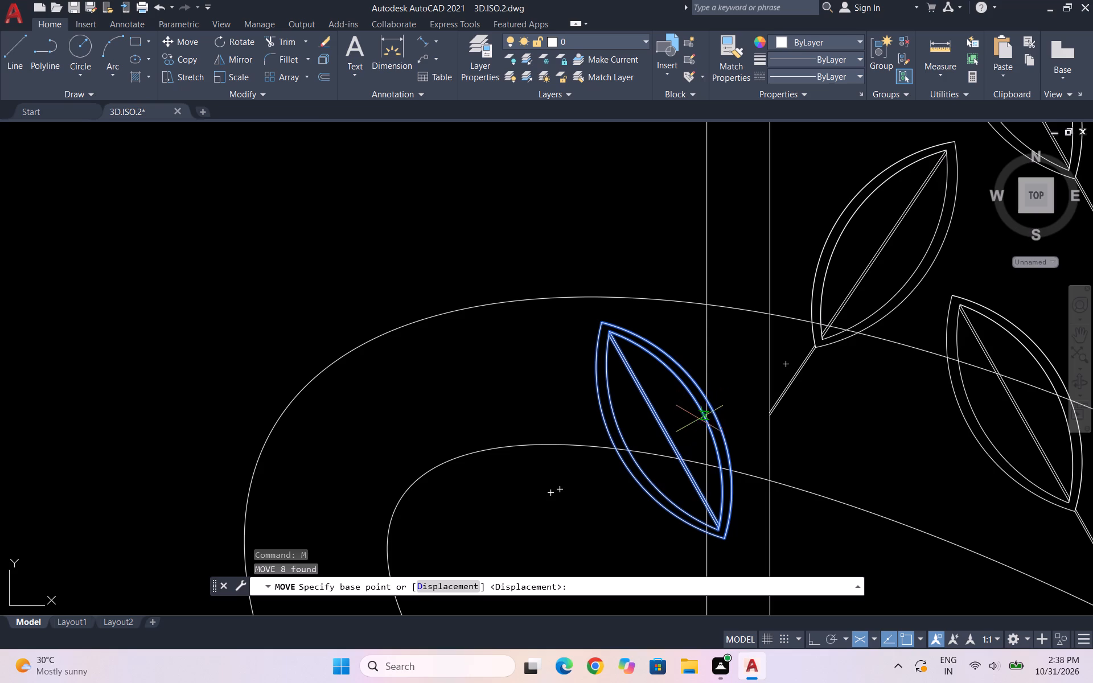
pyautogui.click(725, 539)
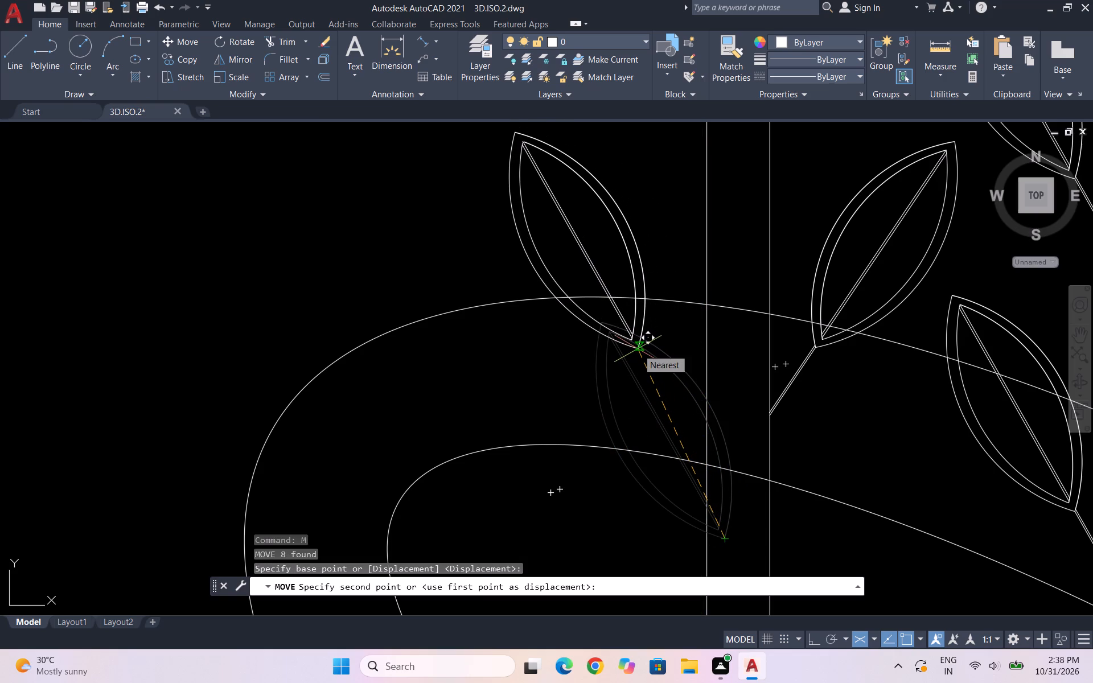
pyautogui.click(638, 349)
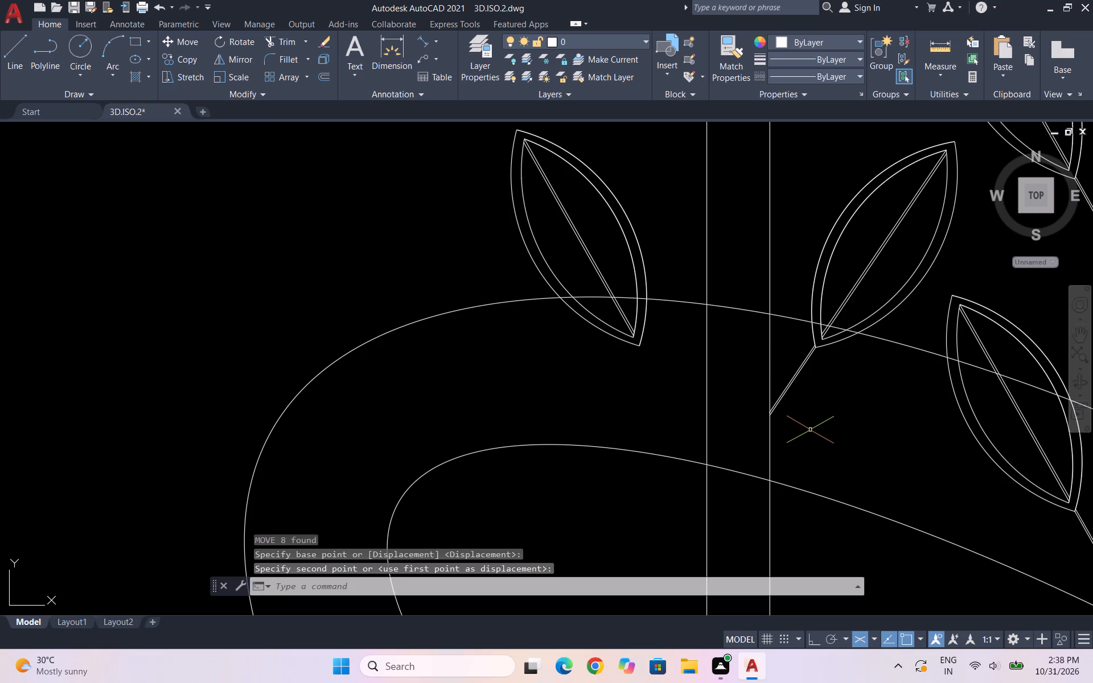
pyautogui.press('Escape')
# Draw a stalk line from the lower-left leaf's bottom tip to the left edge of the left-hand plant's stem.
pyautogui.press('l')
pyautogui.press('Return')
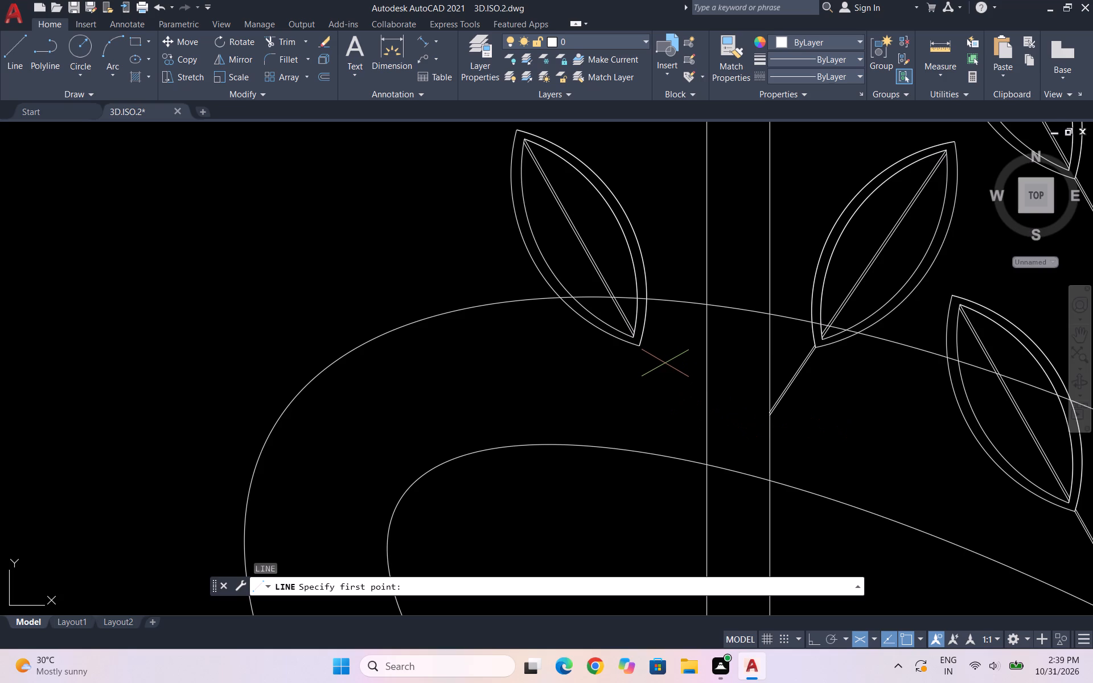
pyautogui.scroll(1, 668, 366)
pyautogui.click(622, 332)
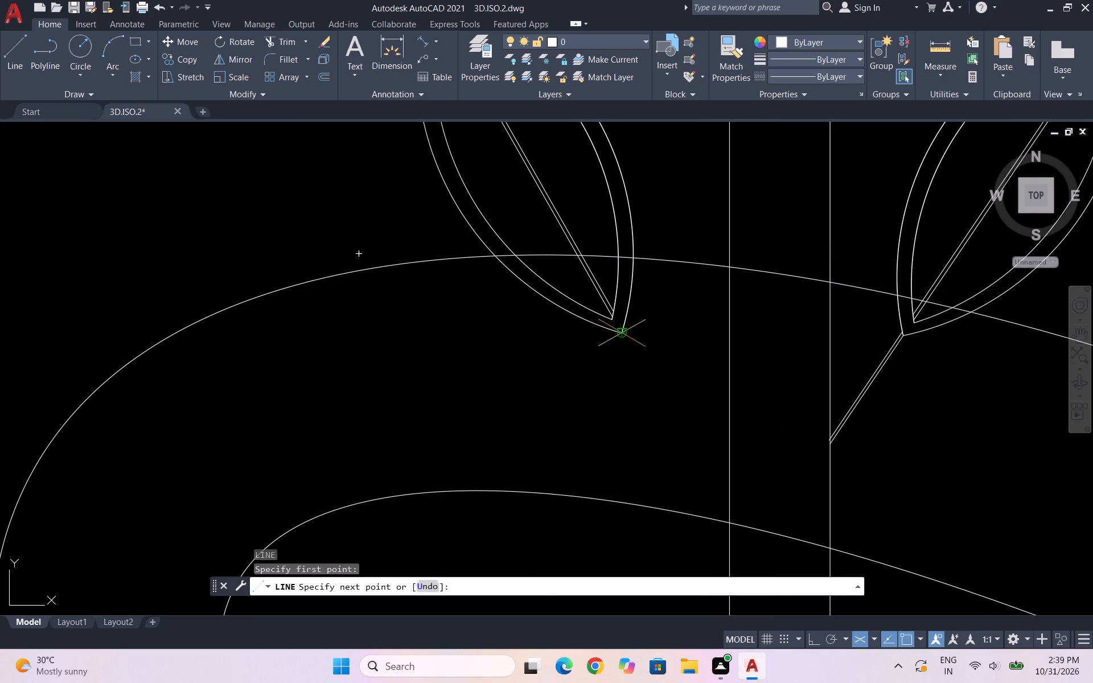
pyautogui.scroll(-2, 662, 363)
pyautogui.scroll(1, 671, 388)
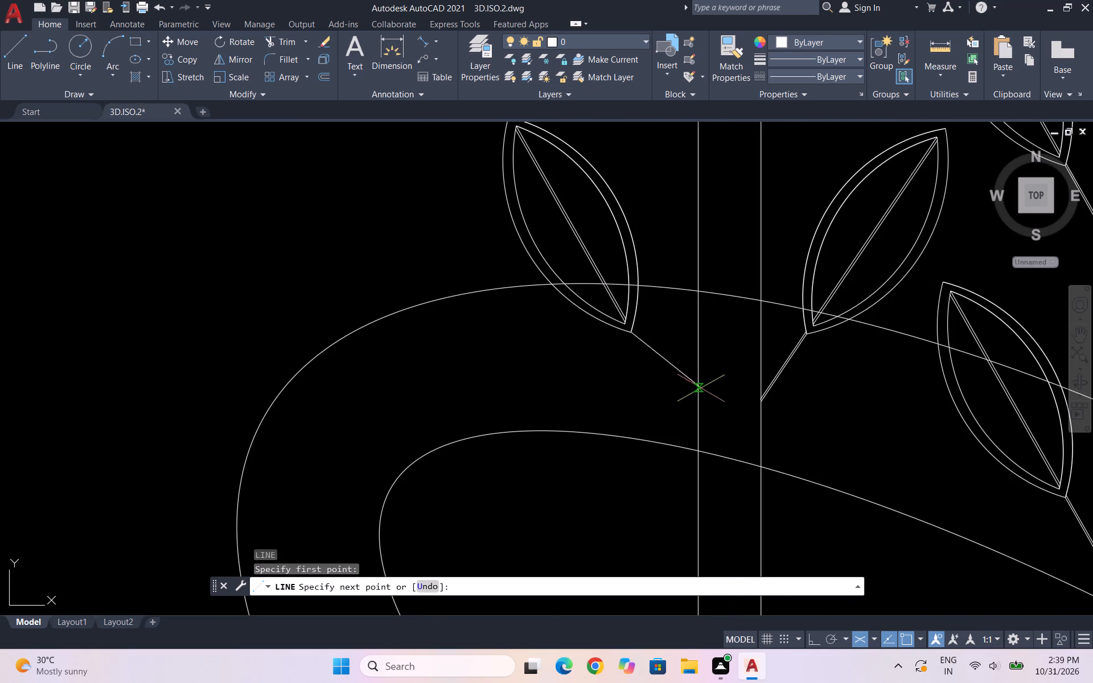
pyautogui.scroll(1, 680, 410)
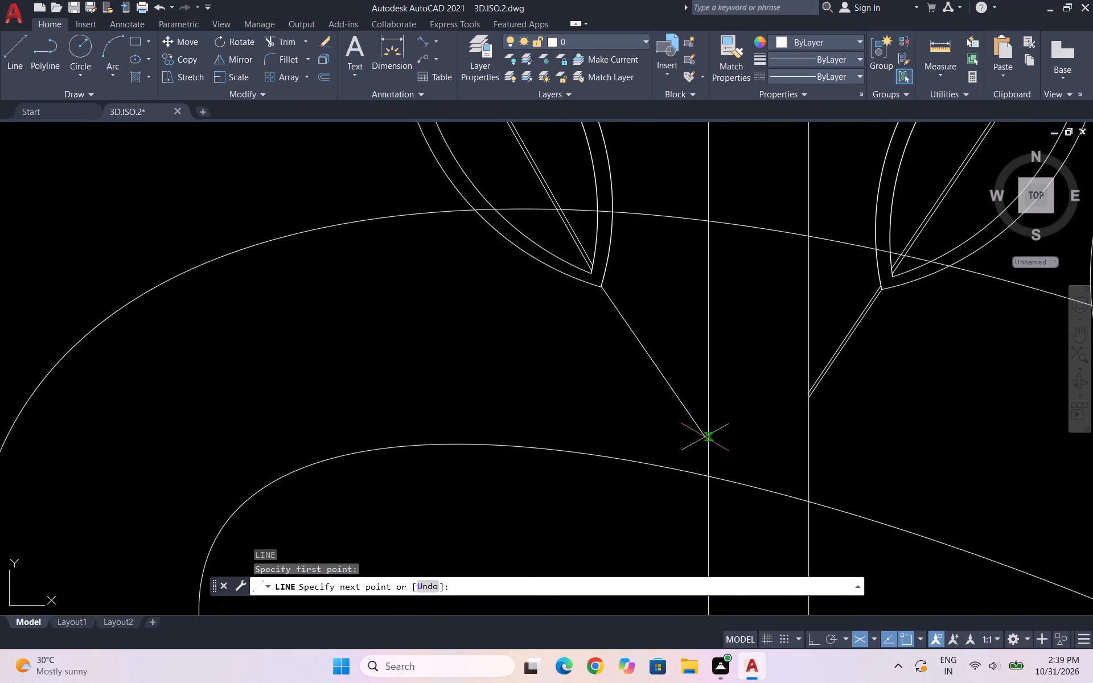
pyautogui.click(707, 439)
pyautogui.press('Escape')
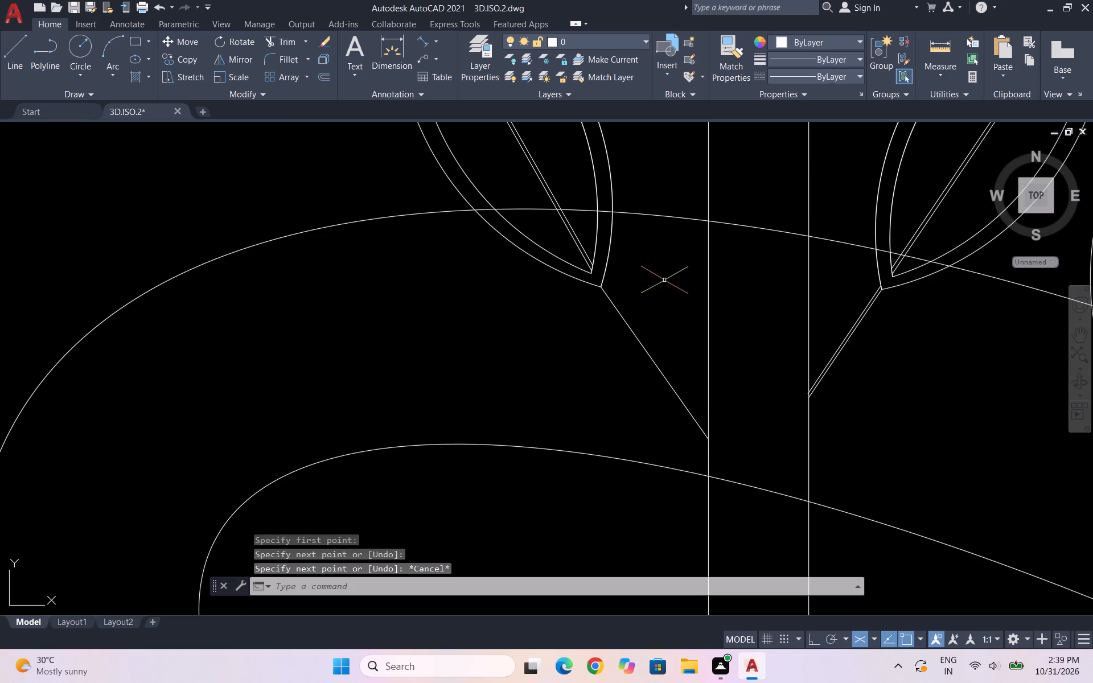
# Move the lower-left leaf together with its stalk line slightly closer to the stem.
pyautogui.click(655, 295)
pyautogui.click(531, 249)
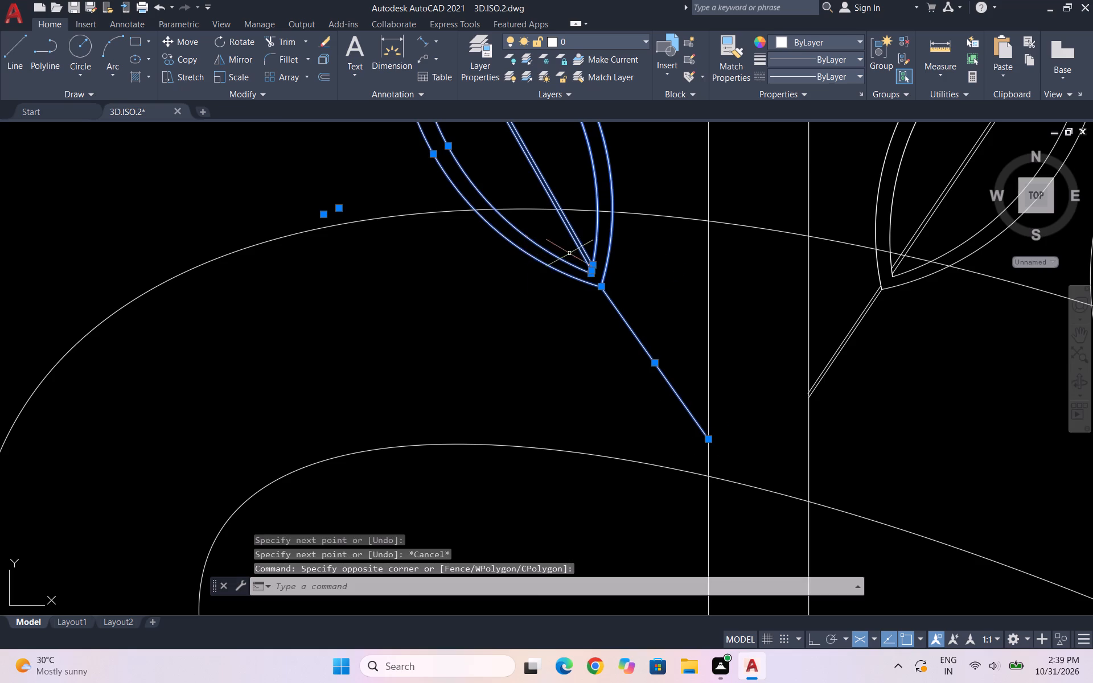
pyautogui.press('m')
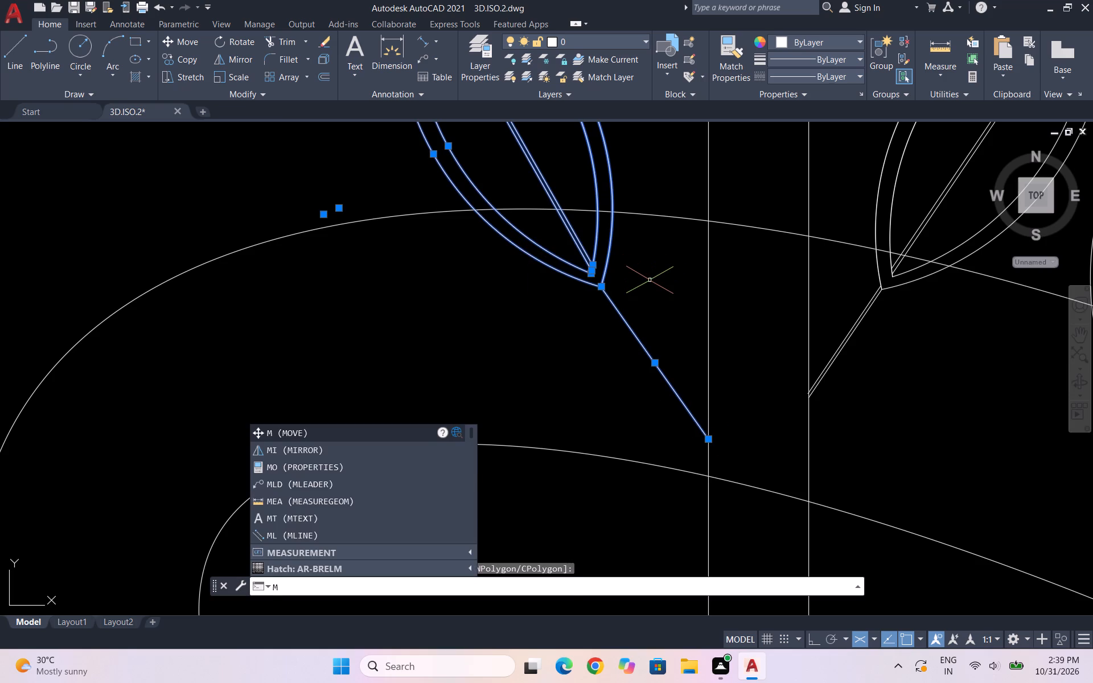
pyautogui.press('Return')
pyautogui.click(602, 289)
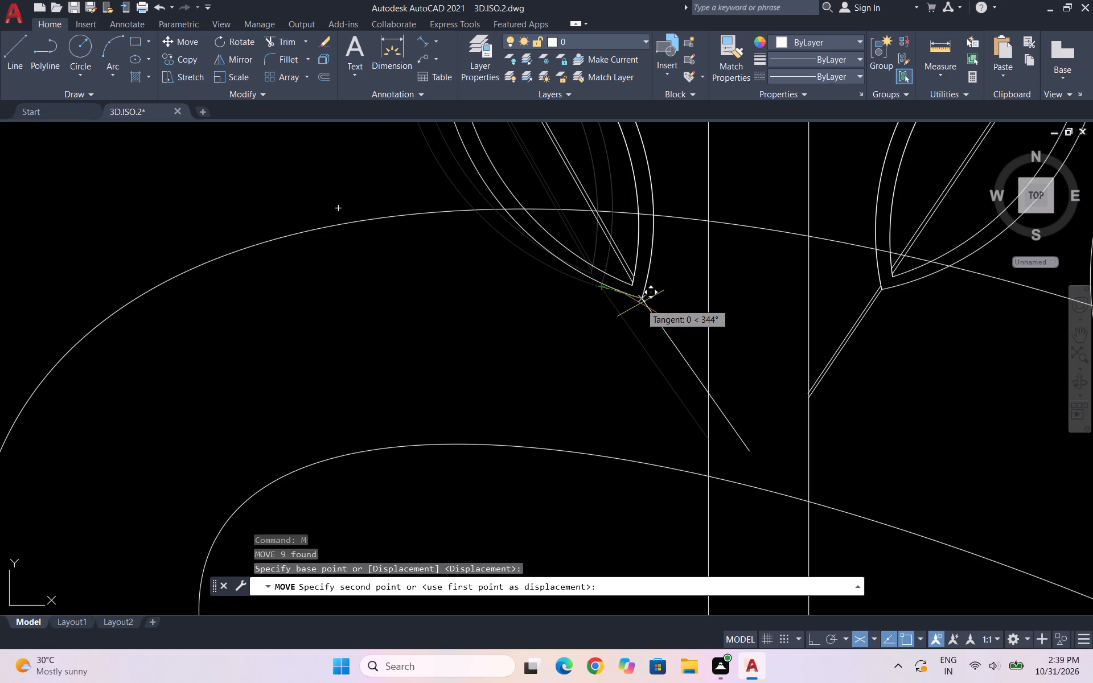
pyautogui.click(640, 303)
pyautogui.press('Escape')
pyautogui.press('Escape')
# Trim the part of the stalk line that runs past the stem's left edge.
pyautogui.write('TR')
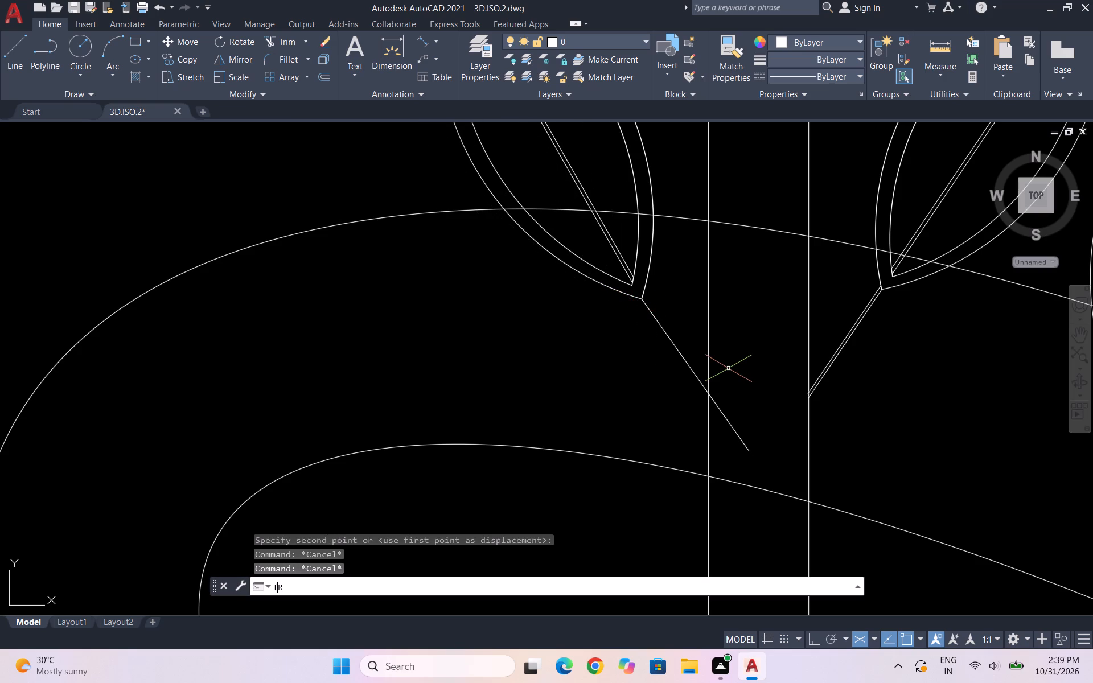
pyautogui.press('Return')
pyautogui.click(735, 427)
pyautogui.press('Escape')
pyautogui.press('Escape')
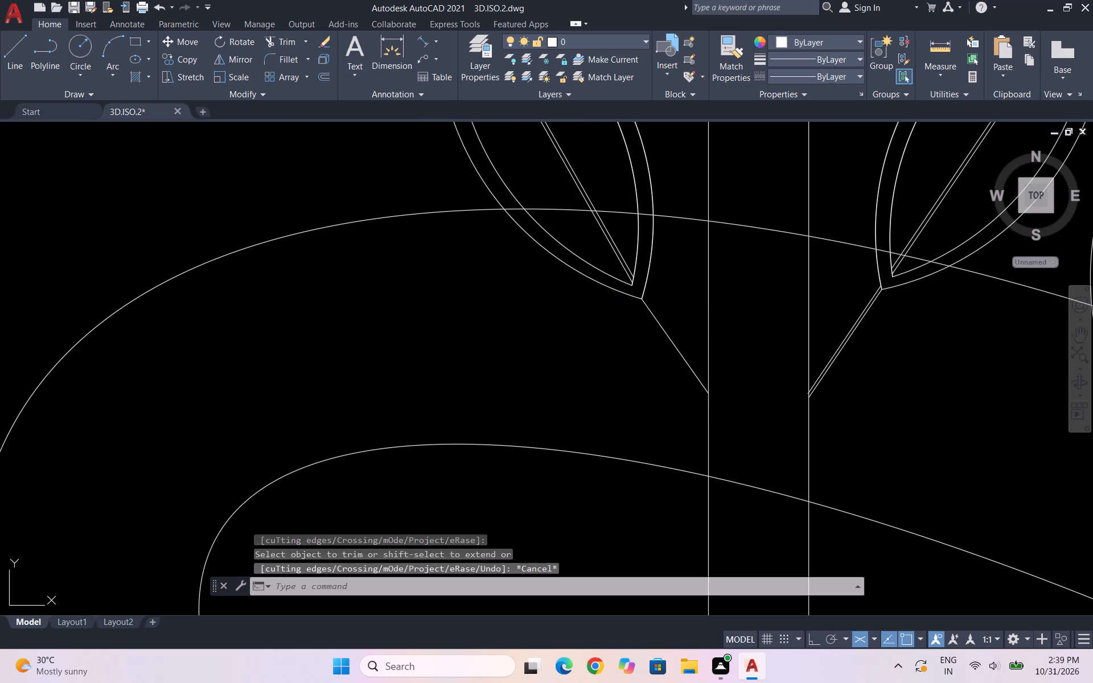
pyautogui.press('Escape')
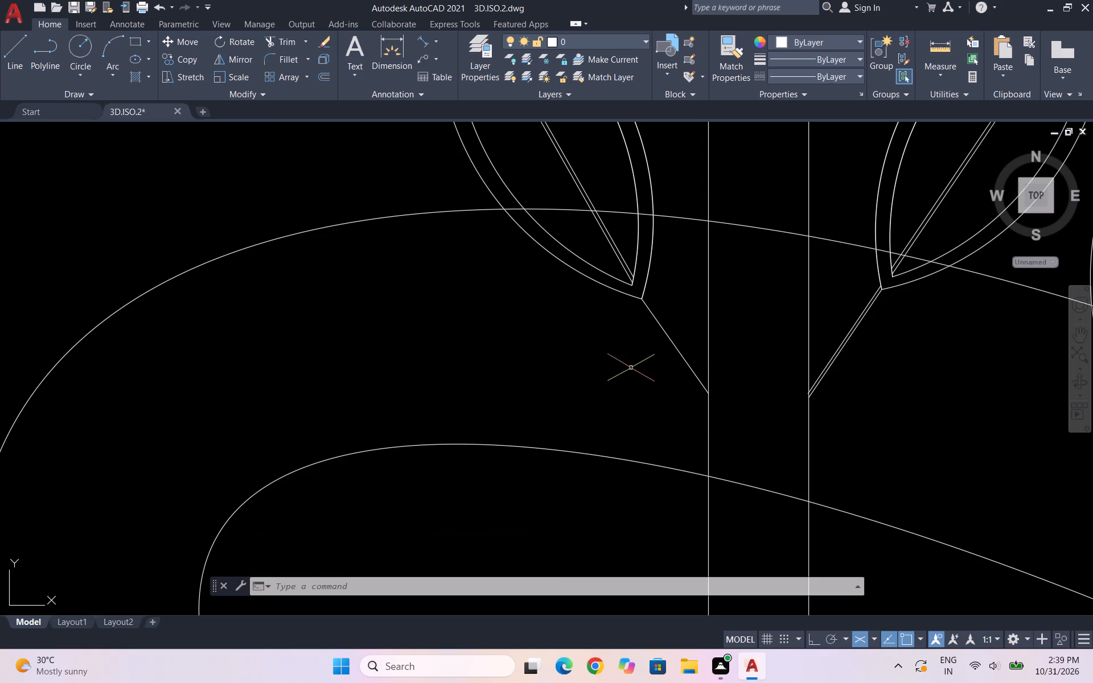
# Copy the lower-left leaf's stalk line on the left-hand plant a tiny distance upward to form a double-line stalk.
pyautogui.scroll(4, 657, 283)
pyautogui.moveTo(614, 431); pyautogui.dragTo(560, 477)
pyautogui.click(473, 528)
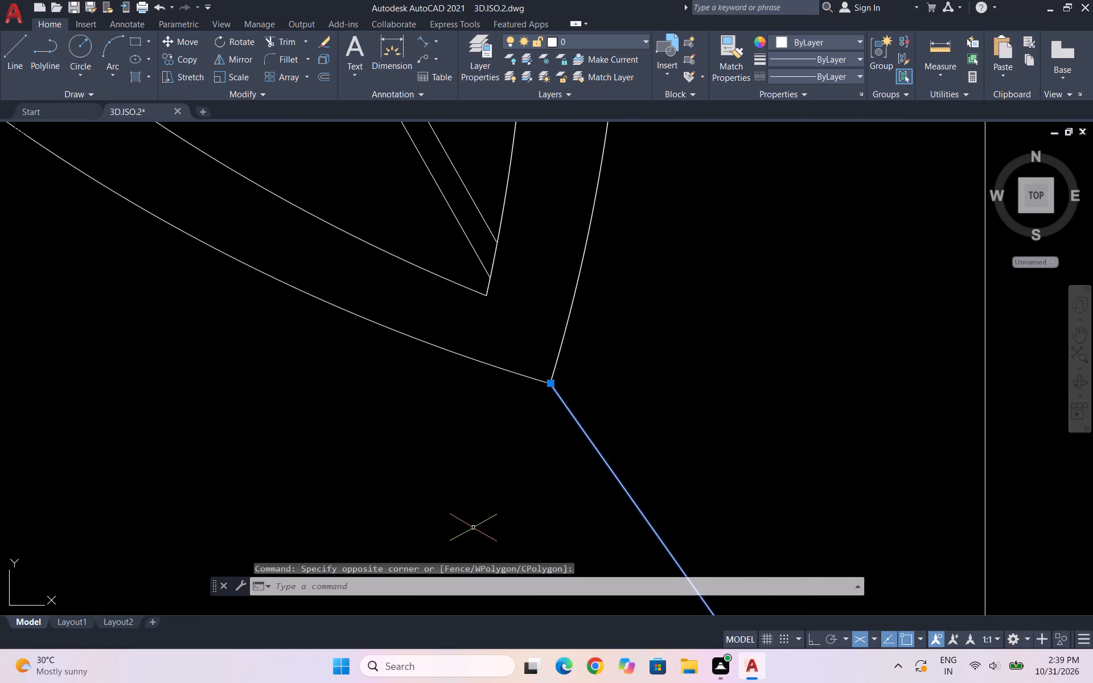
pyautogui.write('CO')
pyautogui.press('Return')
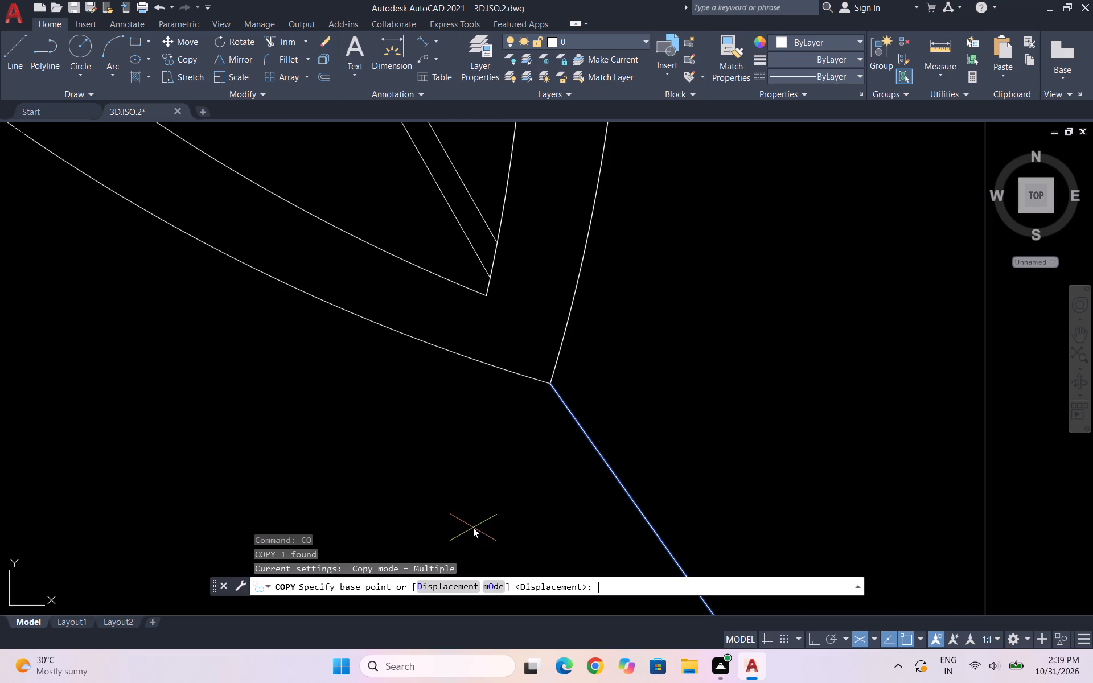
pyautogui.click(552, 380)
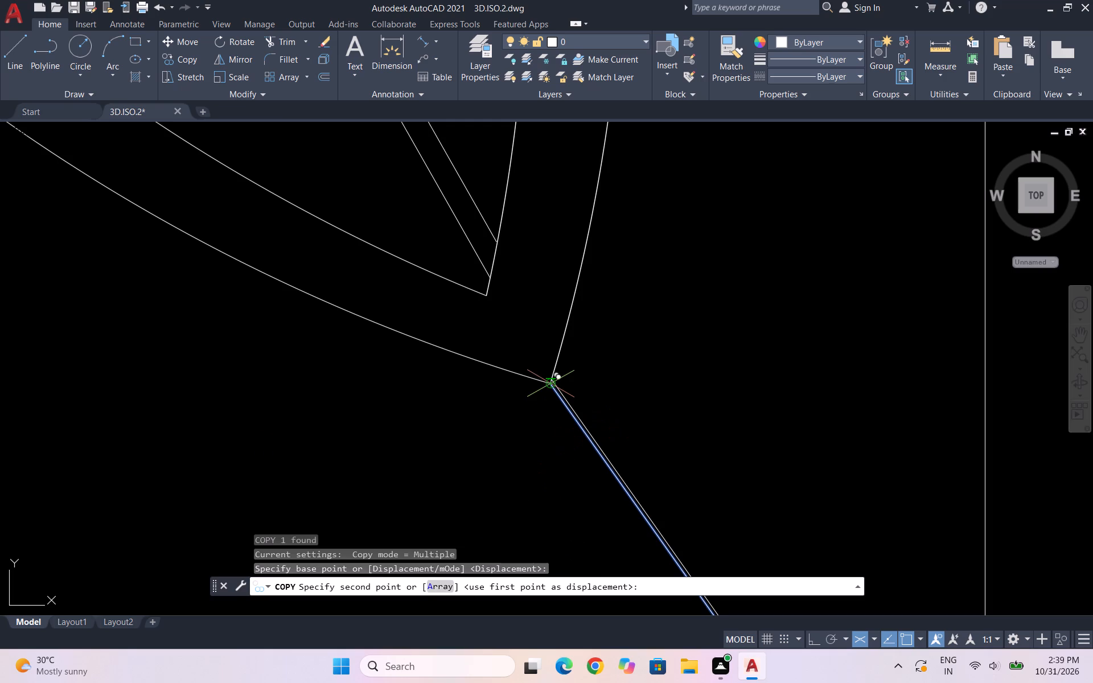
pyautogui.click(553, 368)
pyautogui.scroll(-2, 581, 305)
pyautogui.press('Escape')
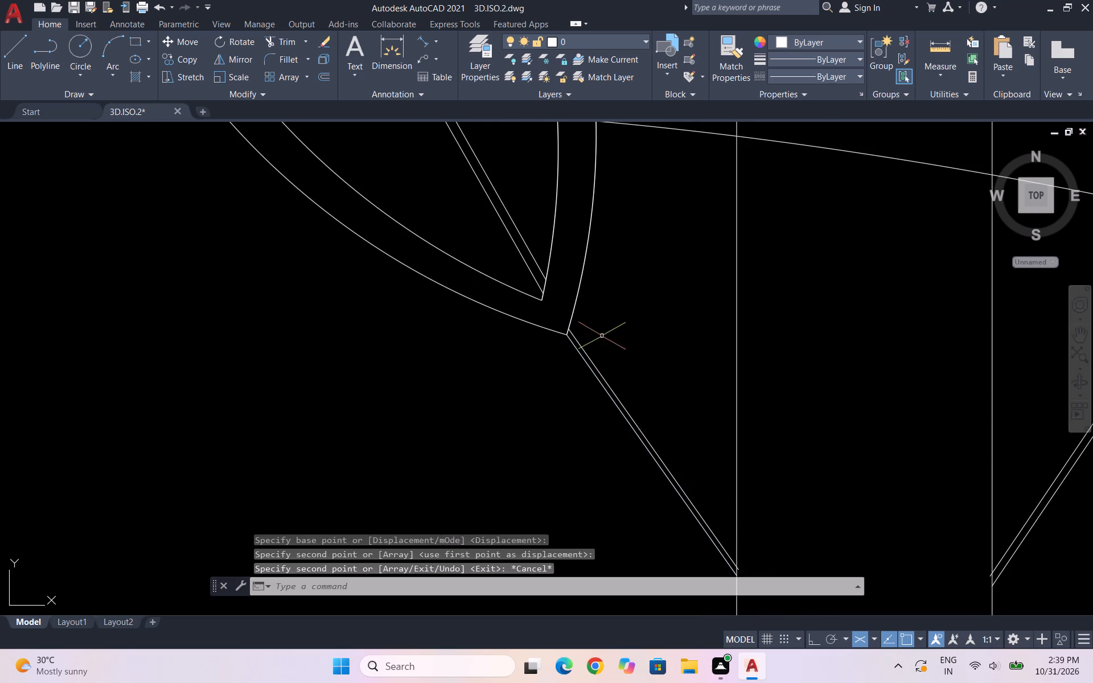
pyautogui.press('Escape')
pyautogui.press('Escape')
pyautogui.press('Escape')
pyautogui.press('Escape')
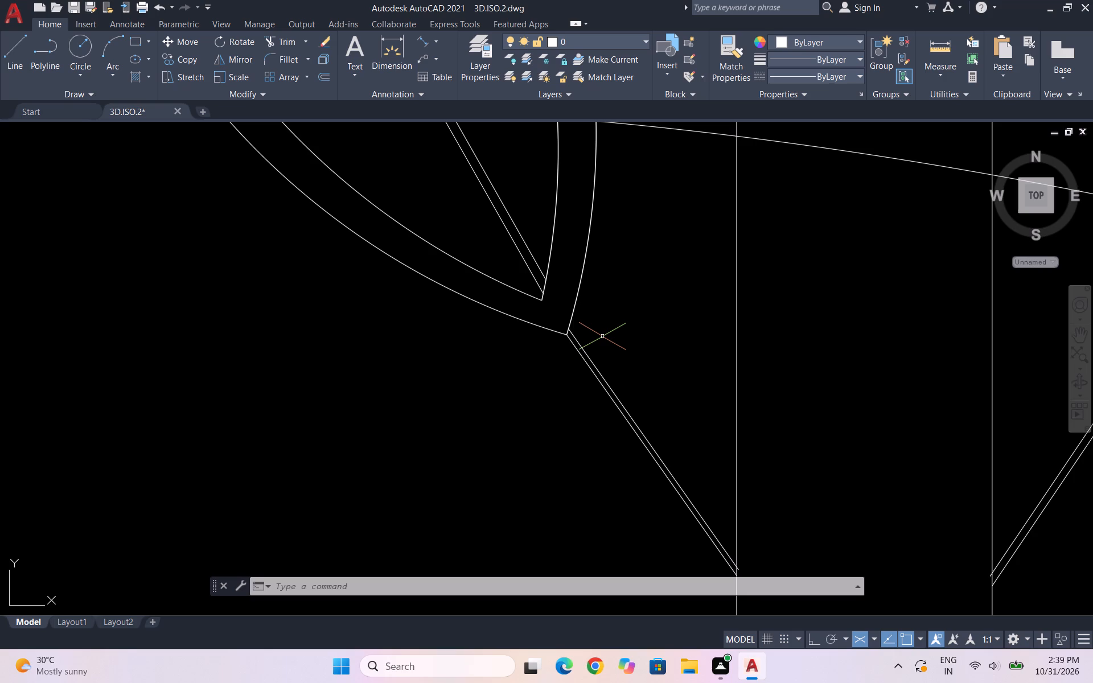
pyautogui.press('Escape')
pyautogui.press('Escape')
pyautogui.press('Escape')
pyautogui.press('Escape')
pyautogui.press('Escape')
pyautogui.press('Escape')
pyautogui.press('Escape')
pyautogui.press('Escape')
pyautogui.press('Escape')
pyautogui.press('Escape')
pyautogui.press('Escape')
# Trim the end of the copied stalk line that runs past the left edge of the left-hand plant's stem.
pyautogui.write('TR')
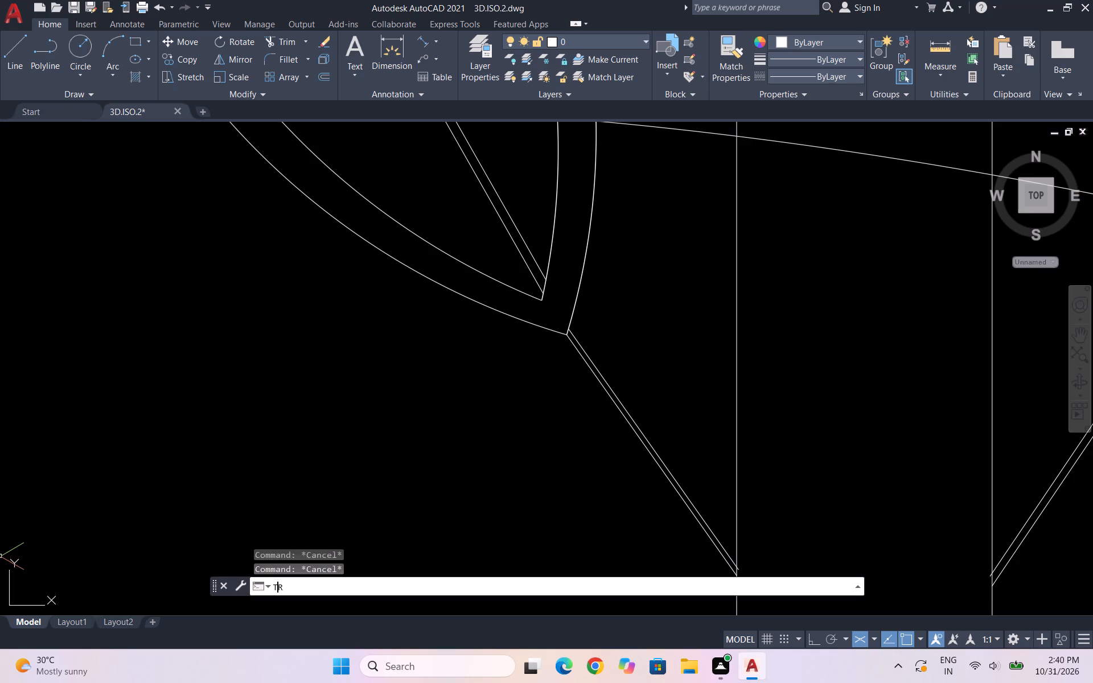
pyautogui.press('Return')
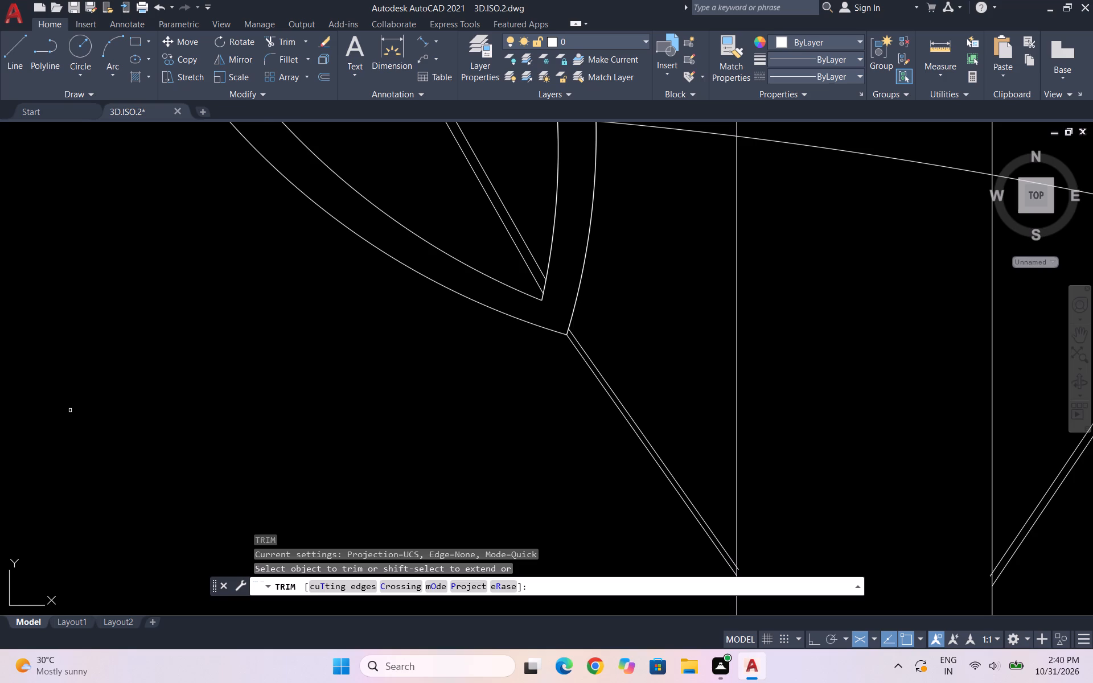
pyautogui.scroll(-1, 78, 371)
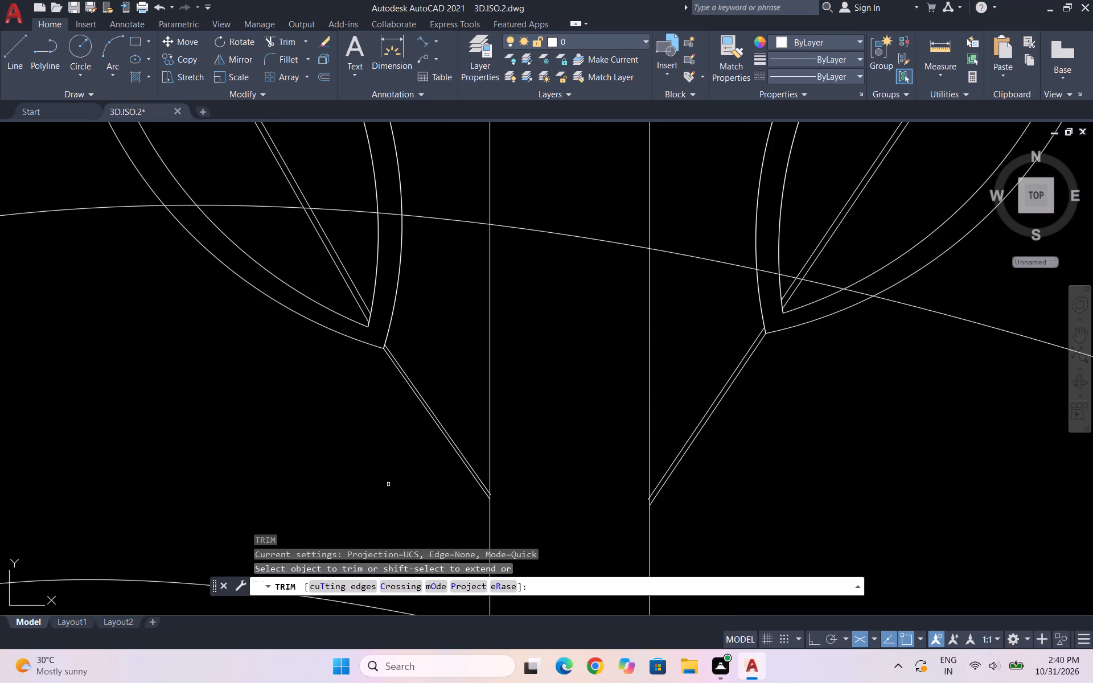
pyautogui.scroll(2, 438, 484)
pyautogui.scroll(4, 570, 500)
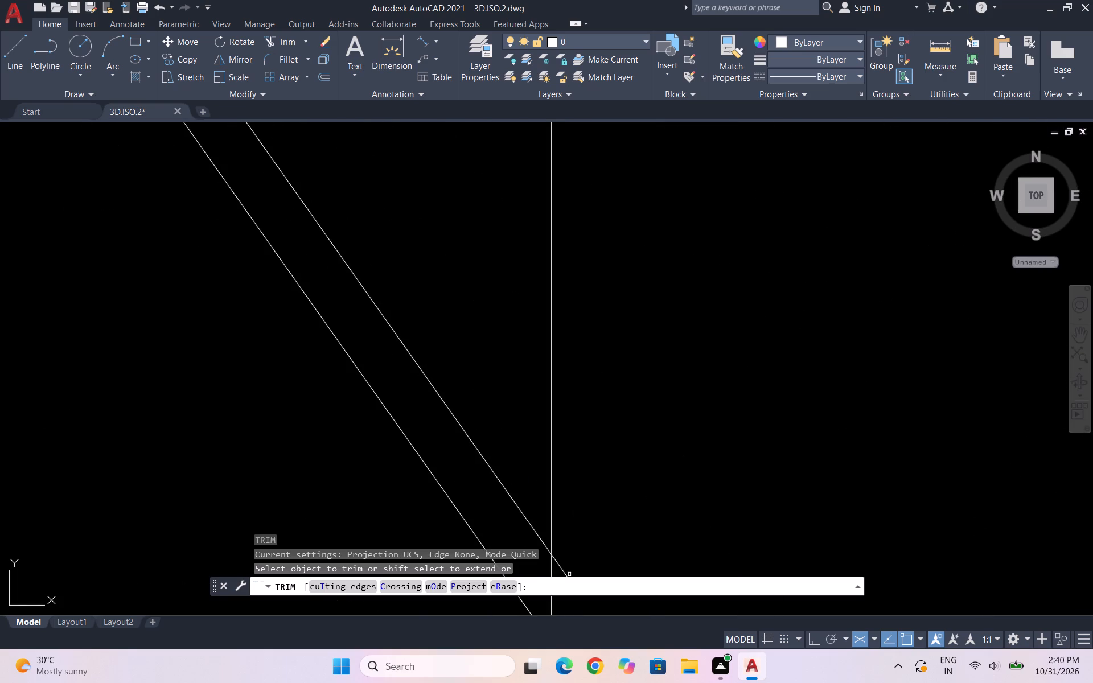
pyautogui.click(564, 570)
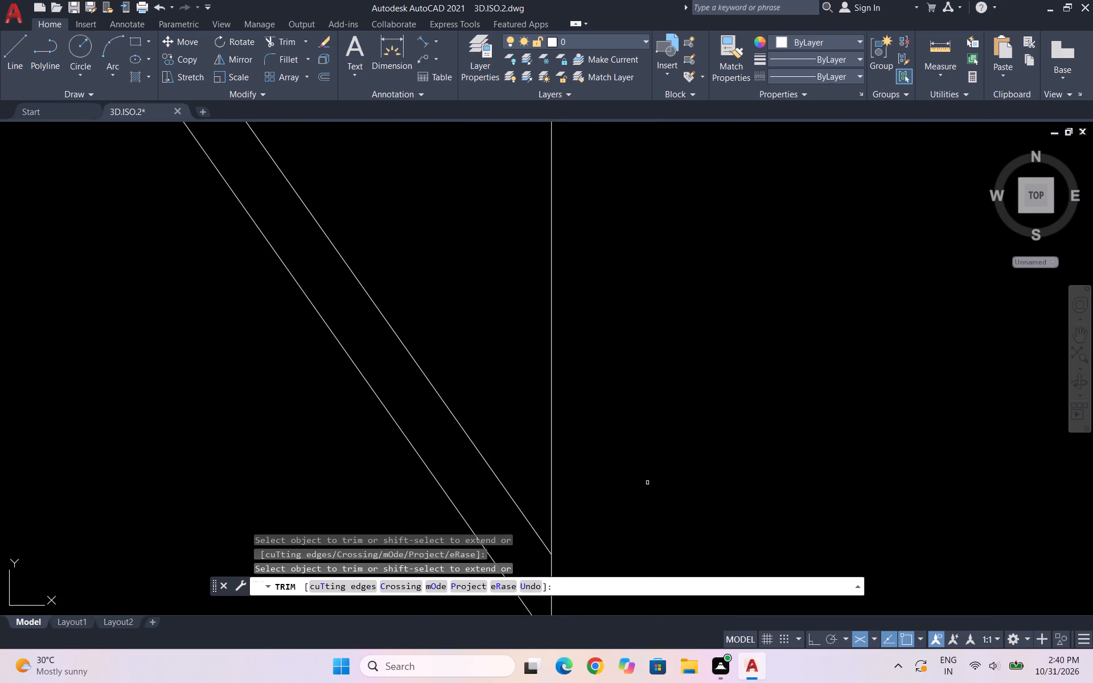
pyautogui.press('Escape')
pyautogui.press('Escape')
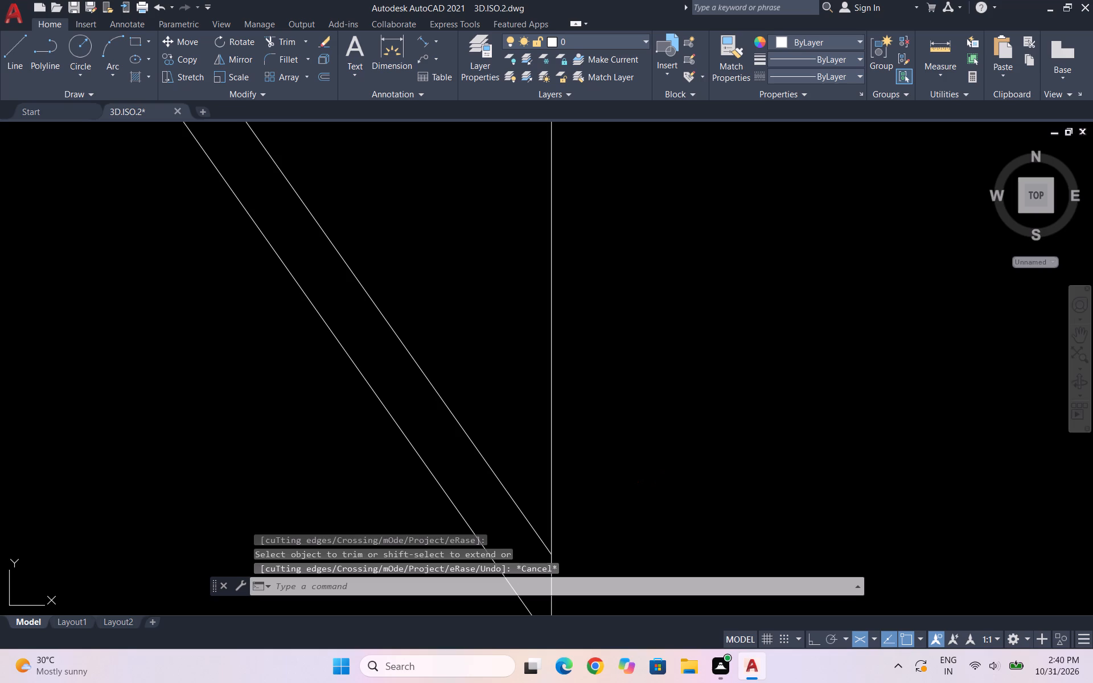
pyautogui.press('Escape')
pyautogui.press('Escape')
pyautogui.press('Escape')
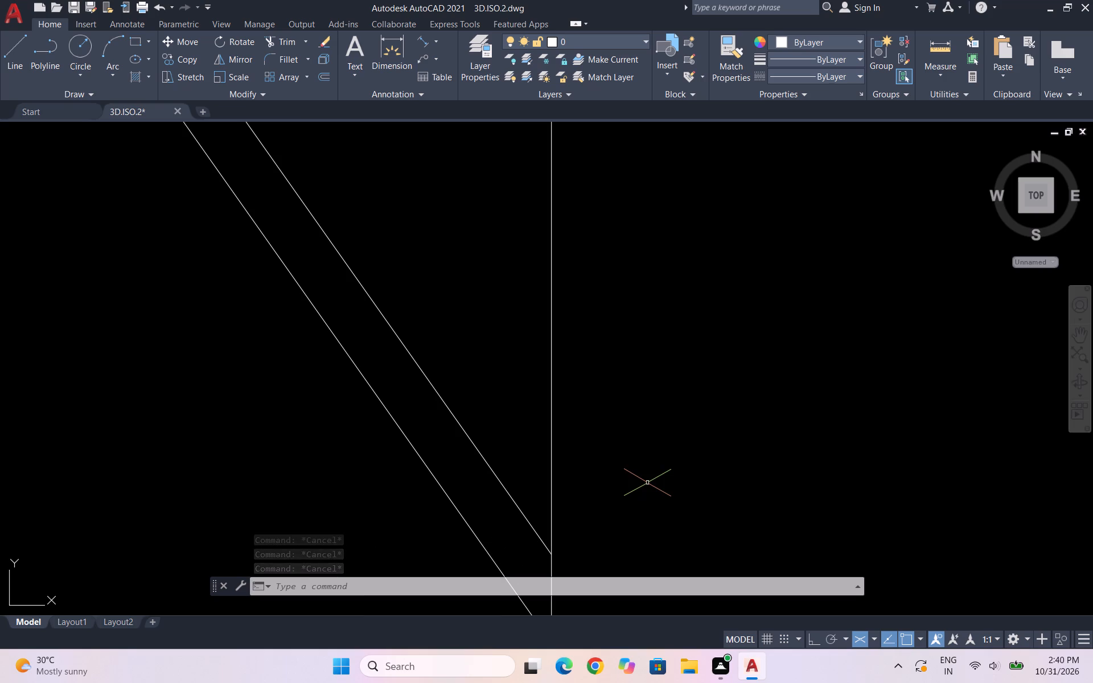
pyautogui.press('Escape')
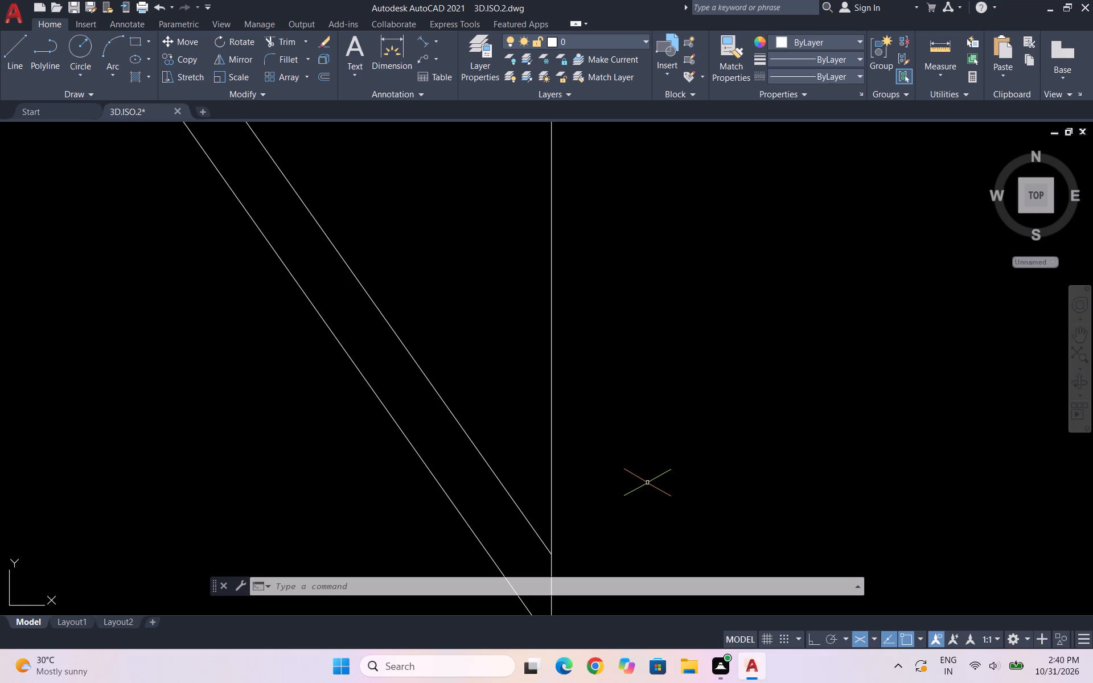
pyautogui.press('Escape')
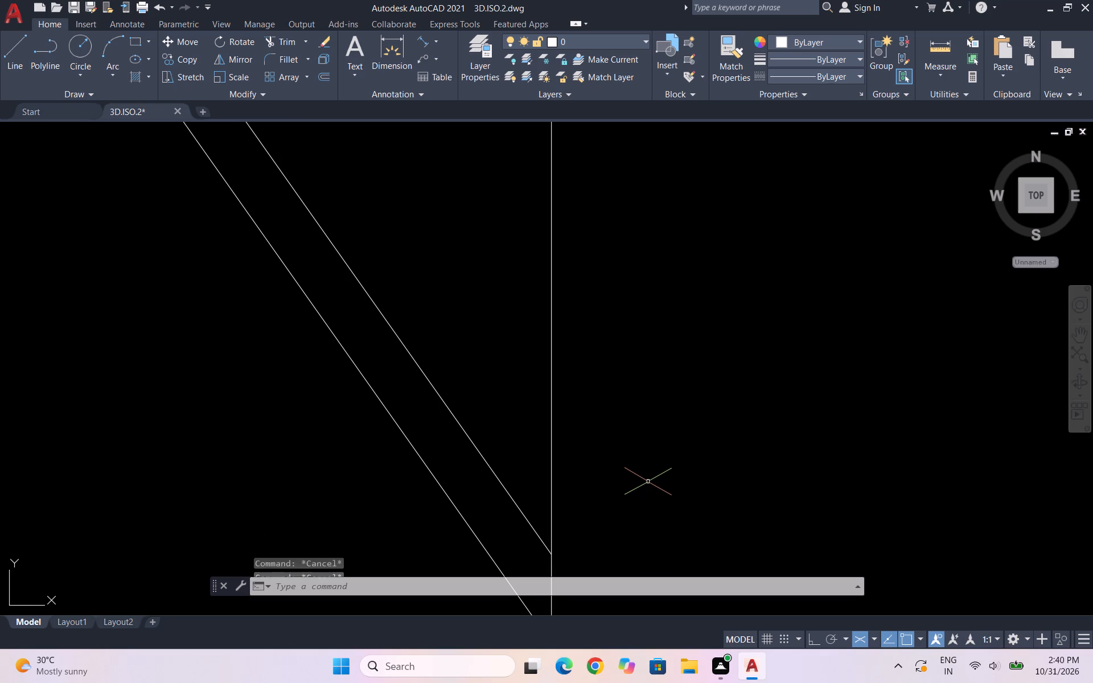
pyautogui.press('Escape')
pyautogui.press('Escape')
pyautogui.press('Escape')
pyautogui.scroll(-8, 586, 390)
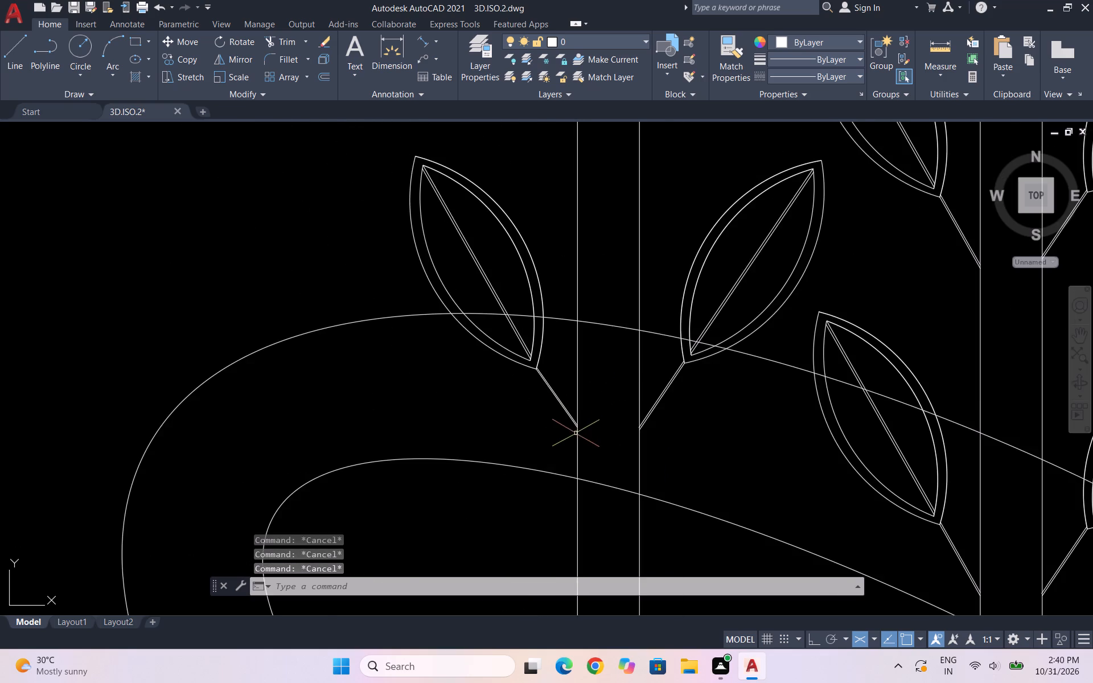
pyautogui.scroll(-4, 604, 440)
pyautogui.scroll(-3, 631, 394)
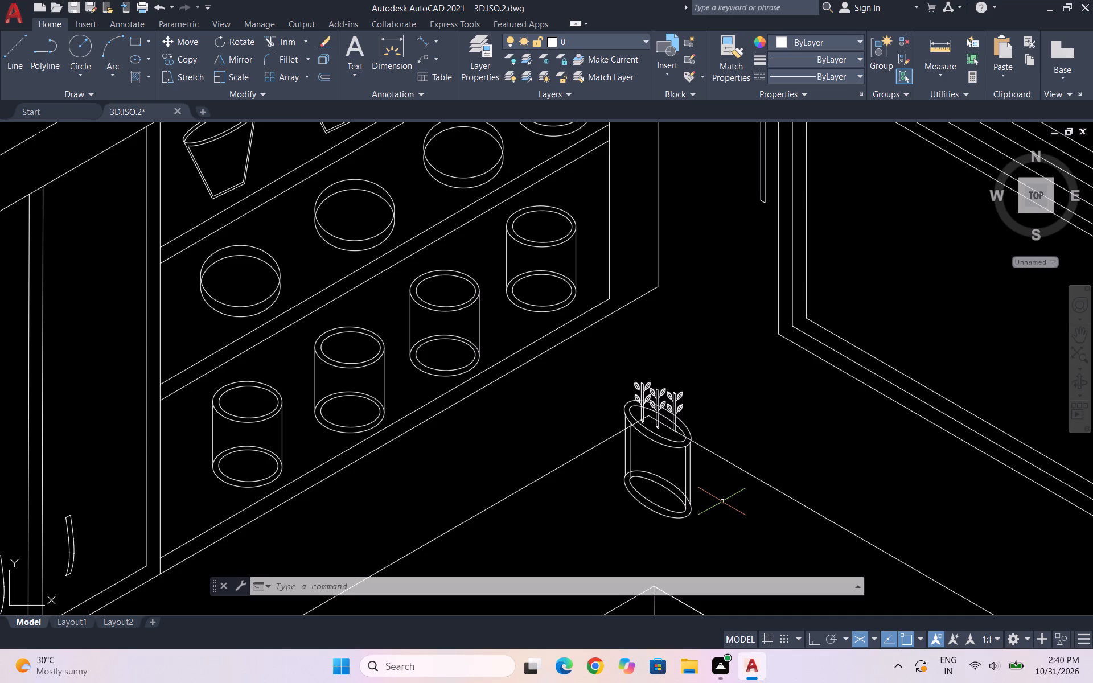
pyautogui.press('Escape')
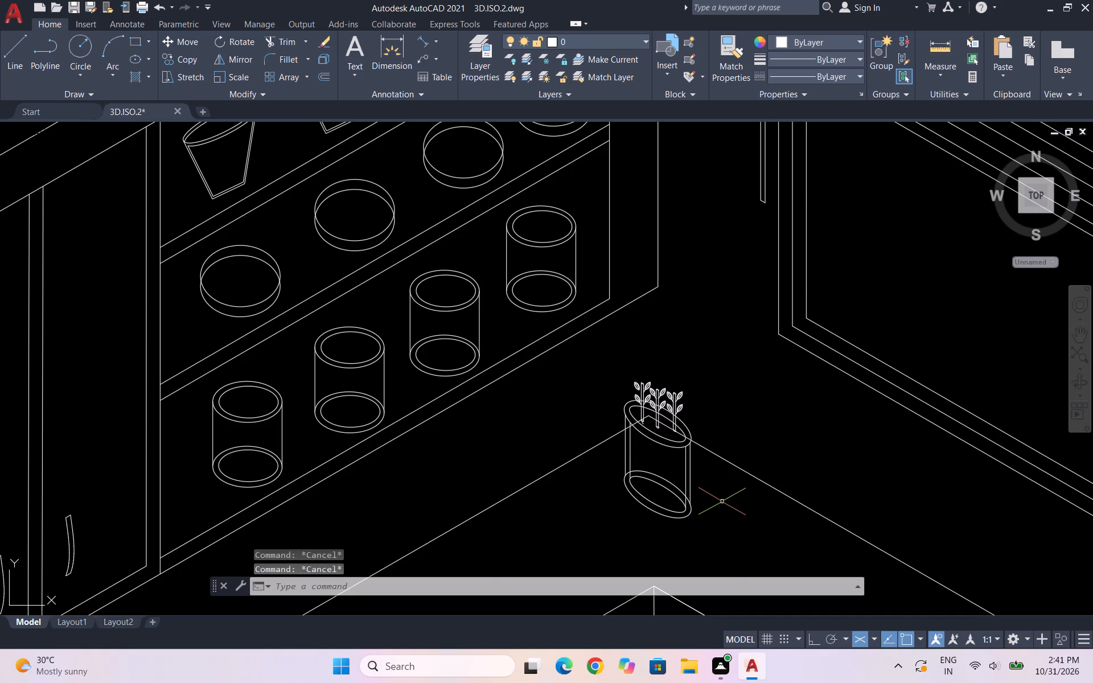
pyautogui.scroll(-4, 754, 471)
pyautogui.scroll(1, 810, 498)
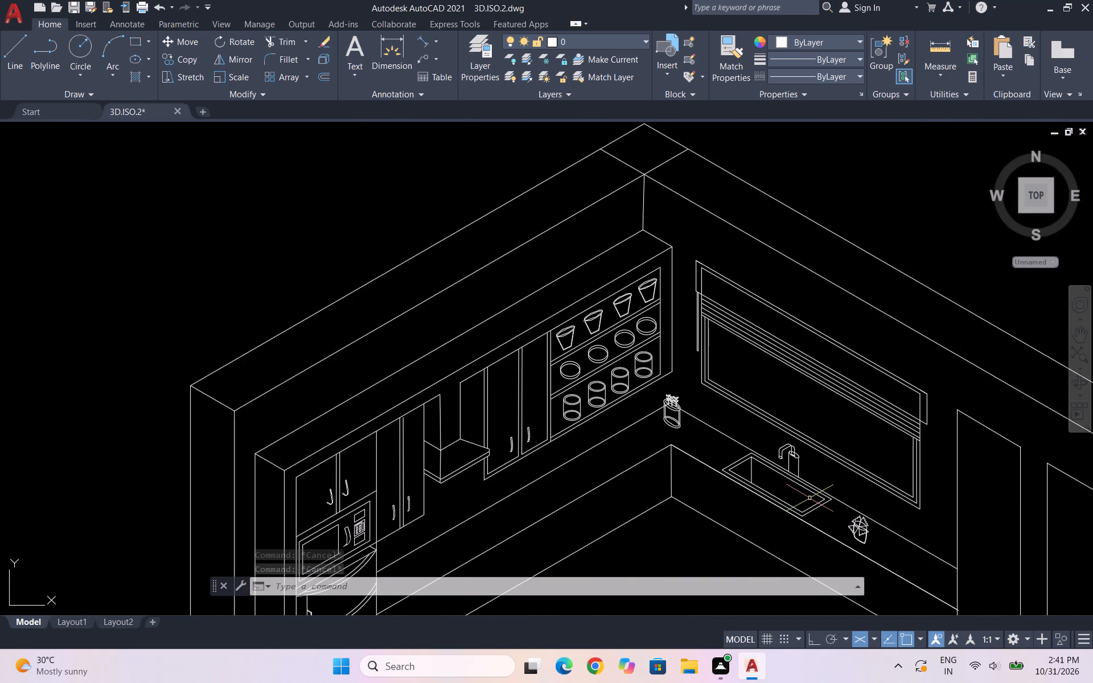
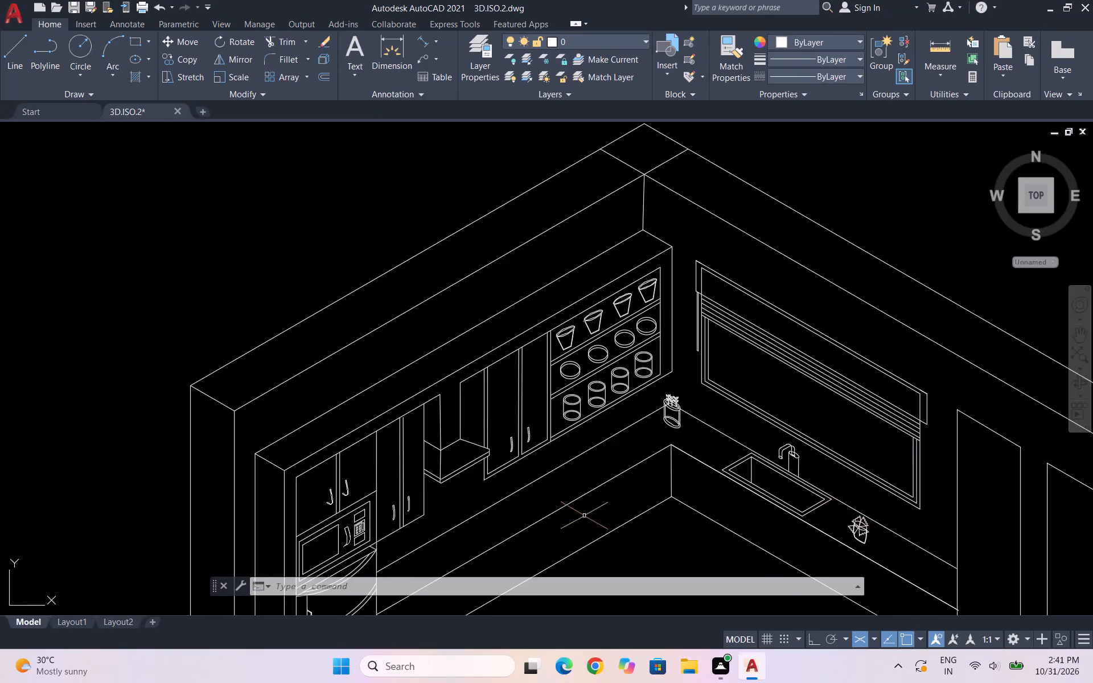
# Draw a line from the tall wall cabinet's lower corner beside the hood, via the counter's back edge, to its front edge.
pyautogui.scroll(-1, 521, 482)
pyautogui.scroll(2, 508, 490)
pyautogui.scroll(-1, 550, 402)
pyautogui.scroll(1, 481, 540)
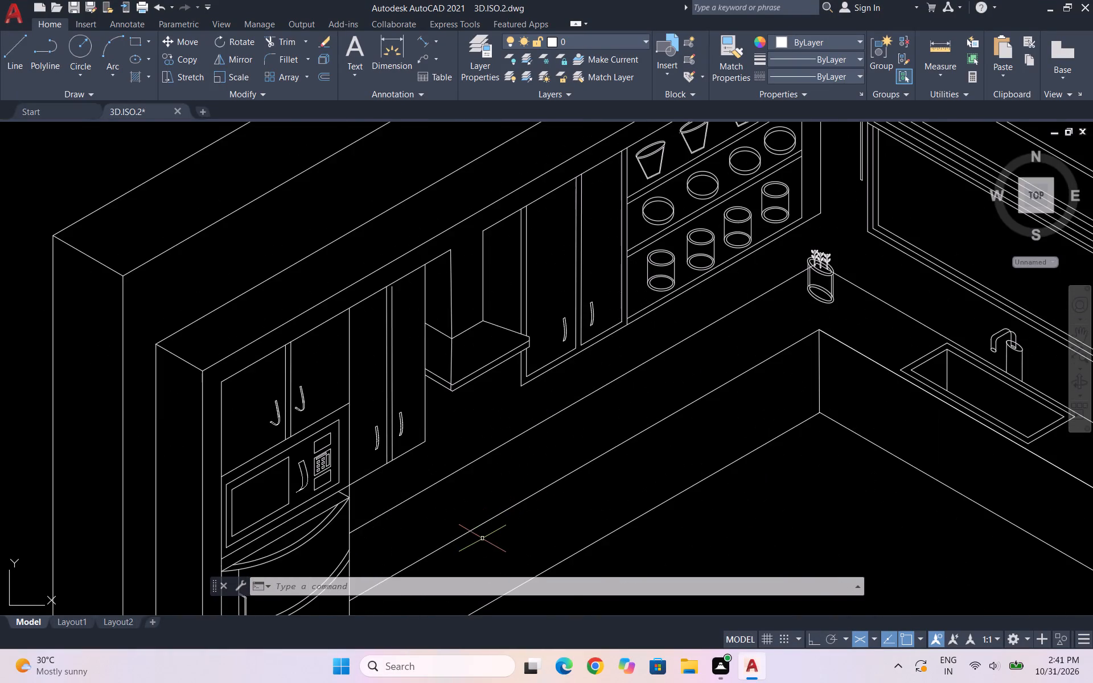
pyautogui.scroll(1, 488, 534)
pyautogui.press('Escape')
pyautogui.press('Escape')
pyautogui.press('Escape')
pyautogui.press('l')
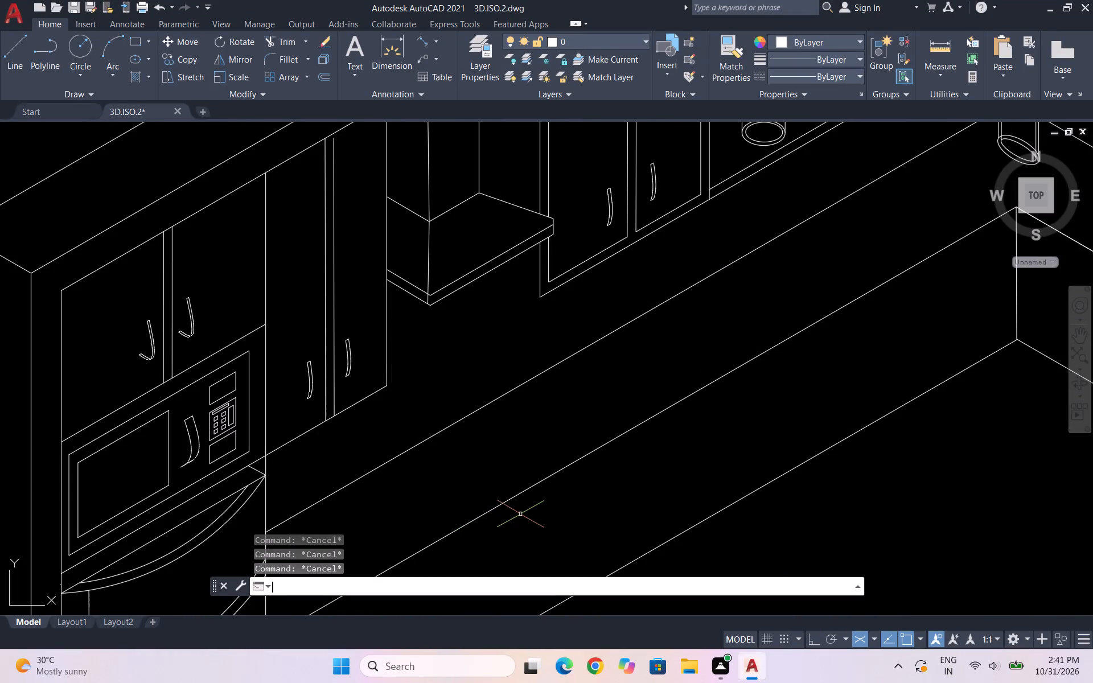
pyautogui.press('Return')
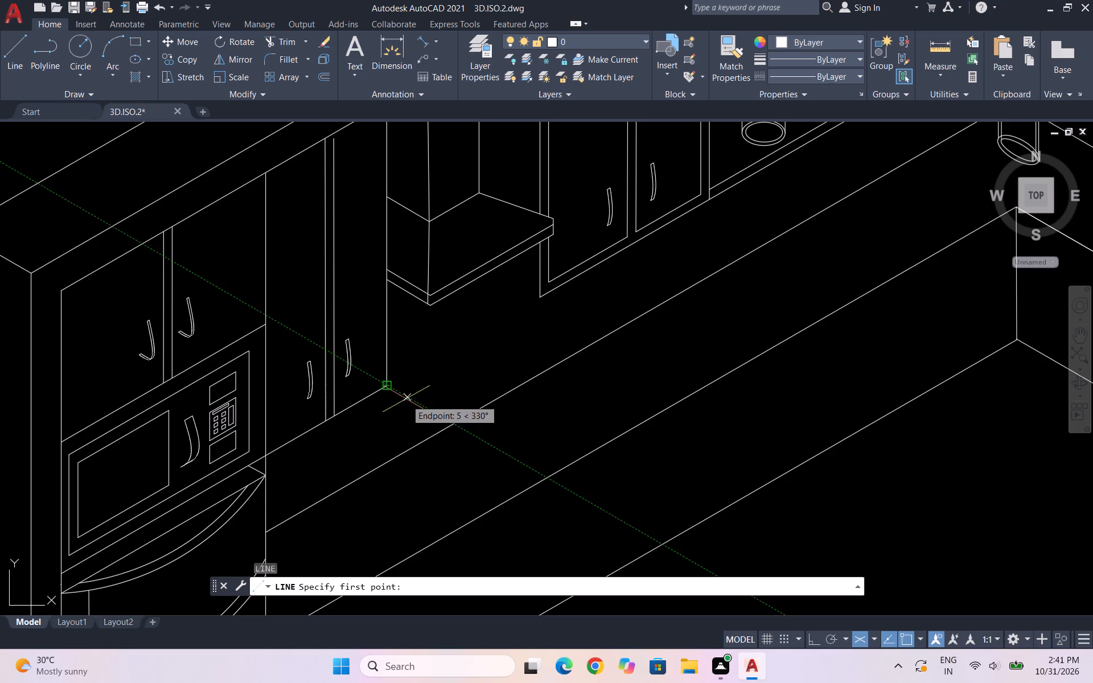
pyautogui.click(391, 385)
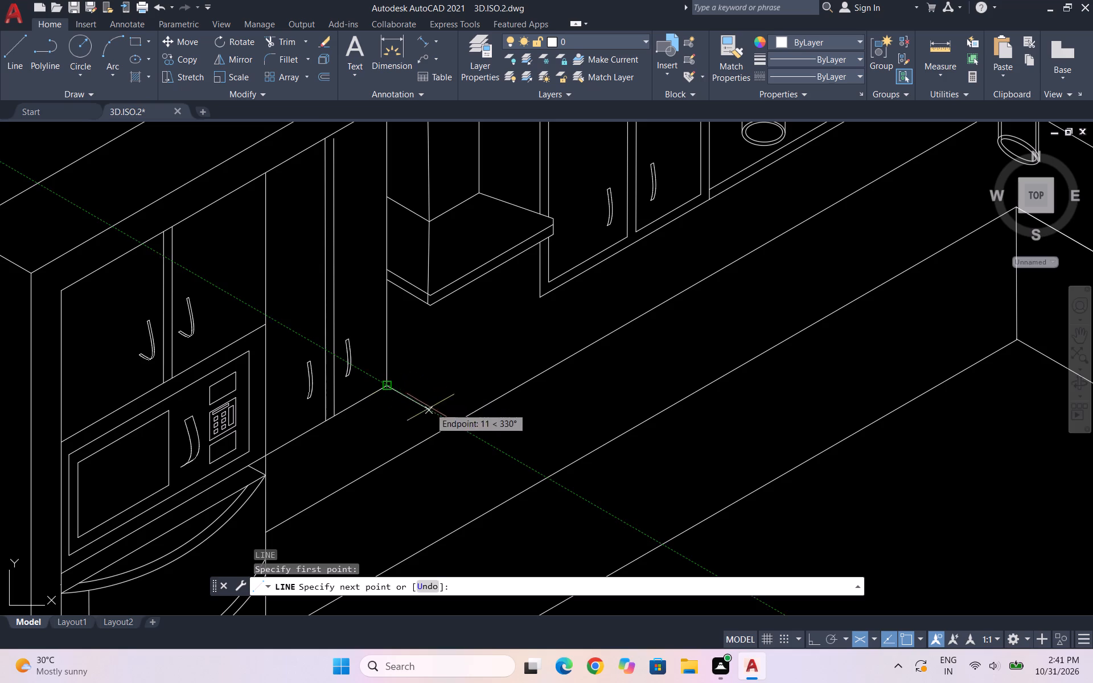
pyautogui.click(455, 421)
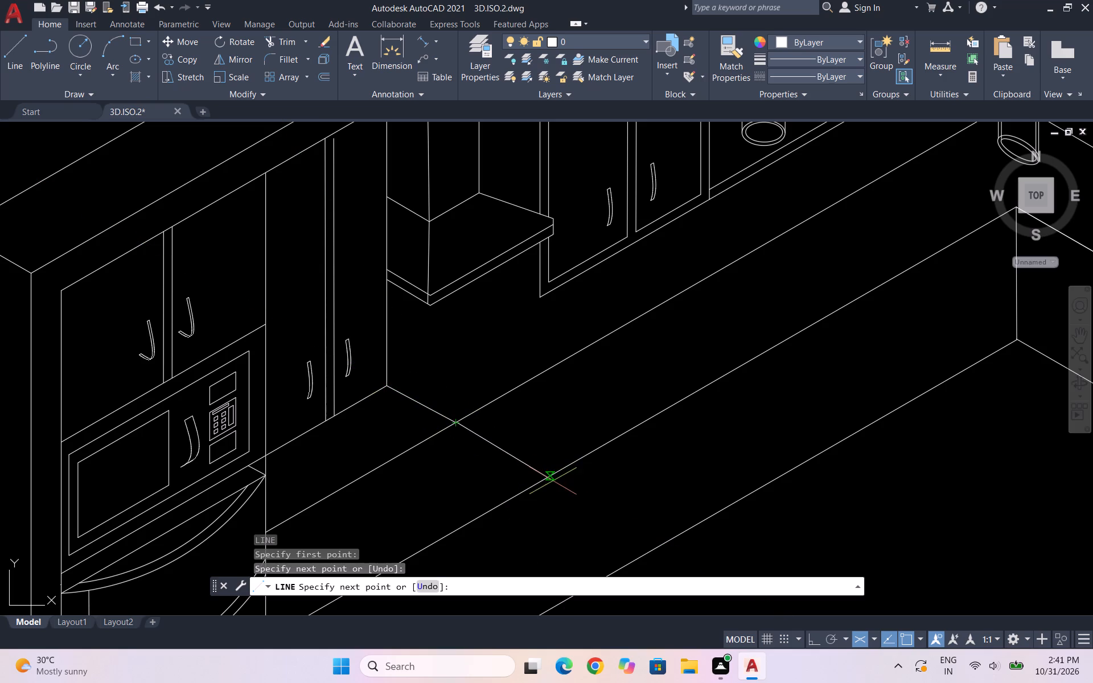
pyautogui.press('F8')
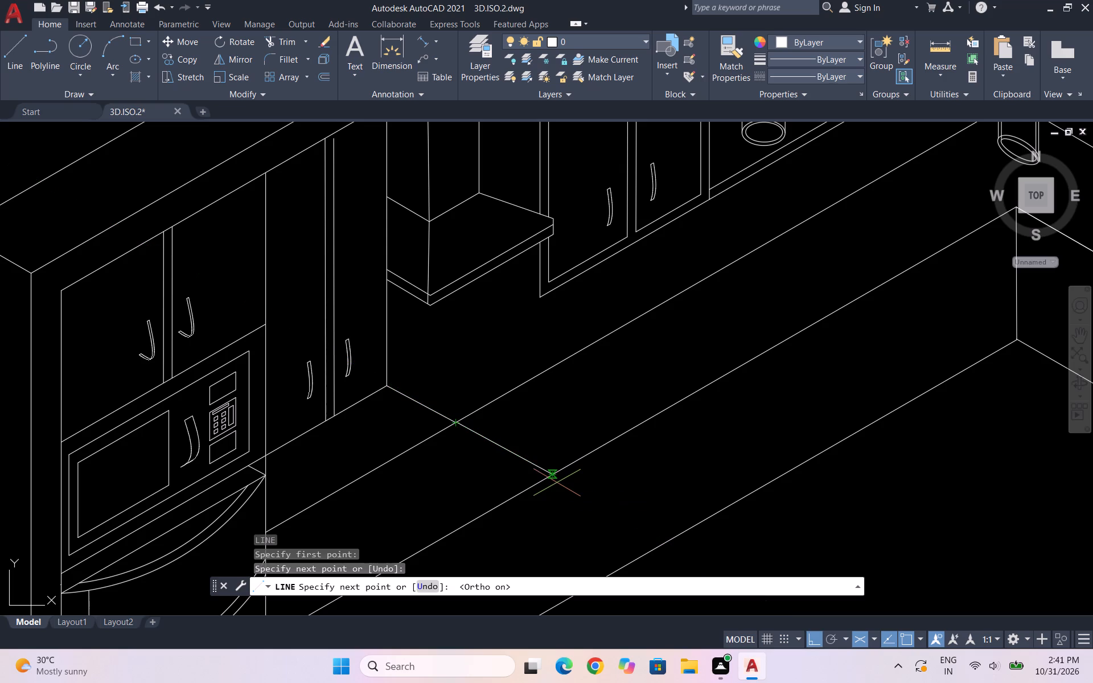
pyautogui.click(557, 483)
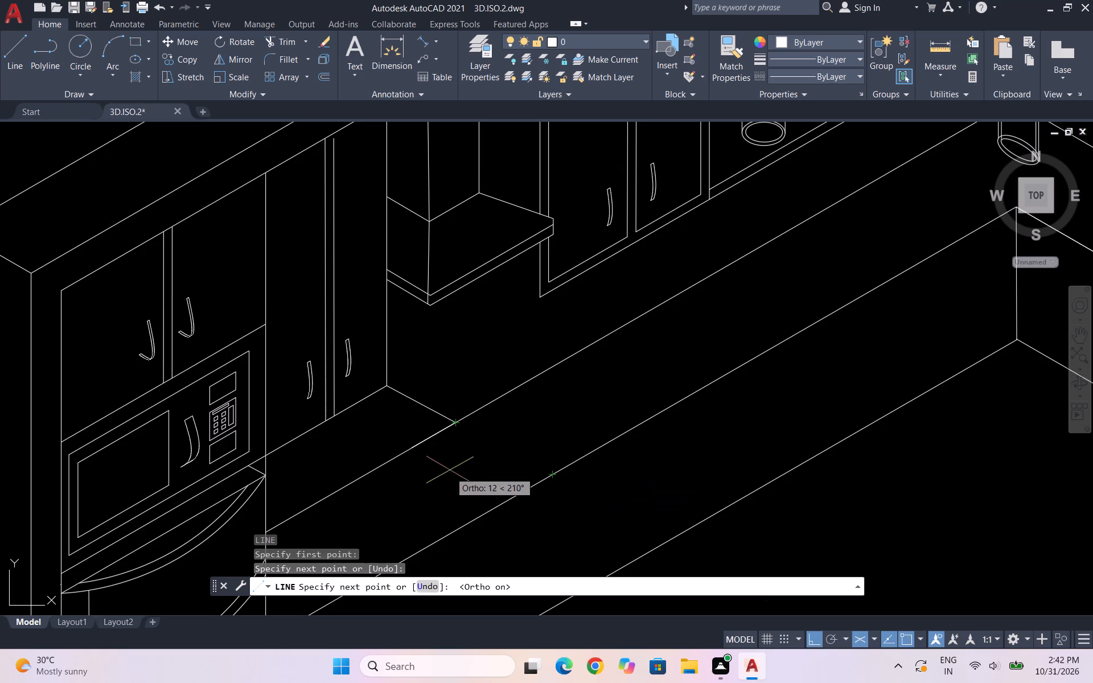
pyautogui.scroll(-2, 477, 439)
pyautogui.scroll(3, 508, 454)
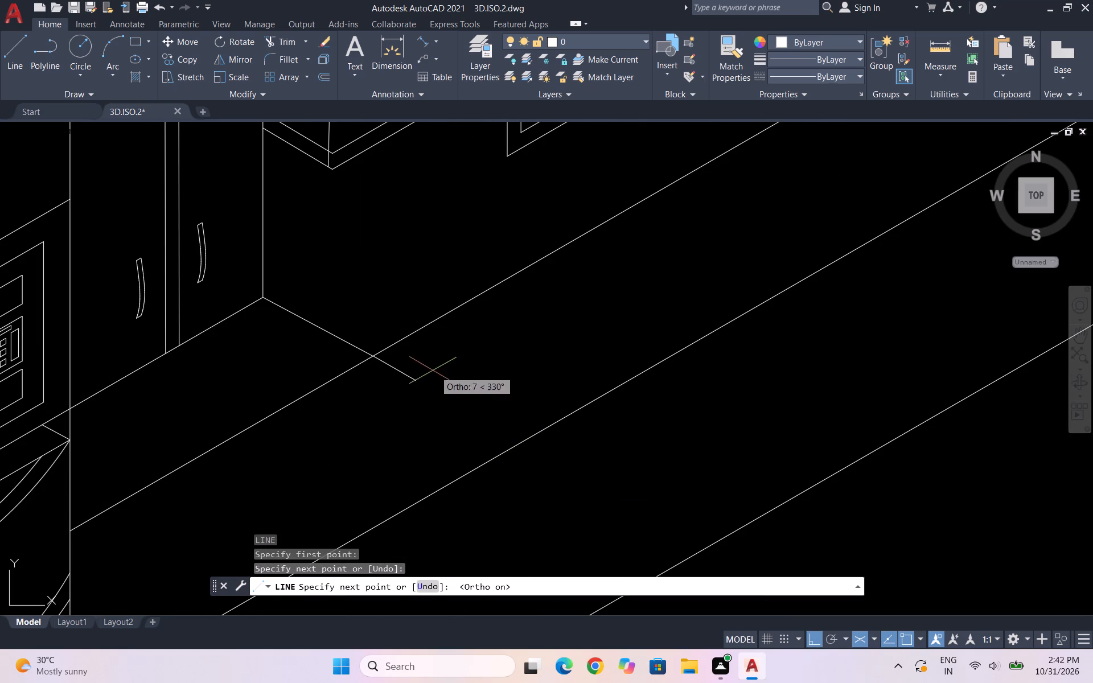
pyautogui.click(524, 442)
# Continue the line vertically down the counter's front face to its bottom edge, using the right isoplane with Ortho on.
pyautogui.scroll(-2, 515, 409)
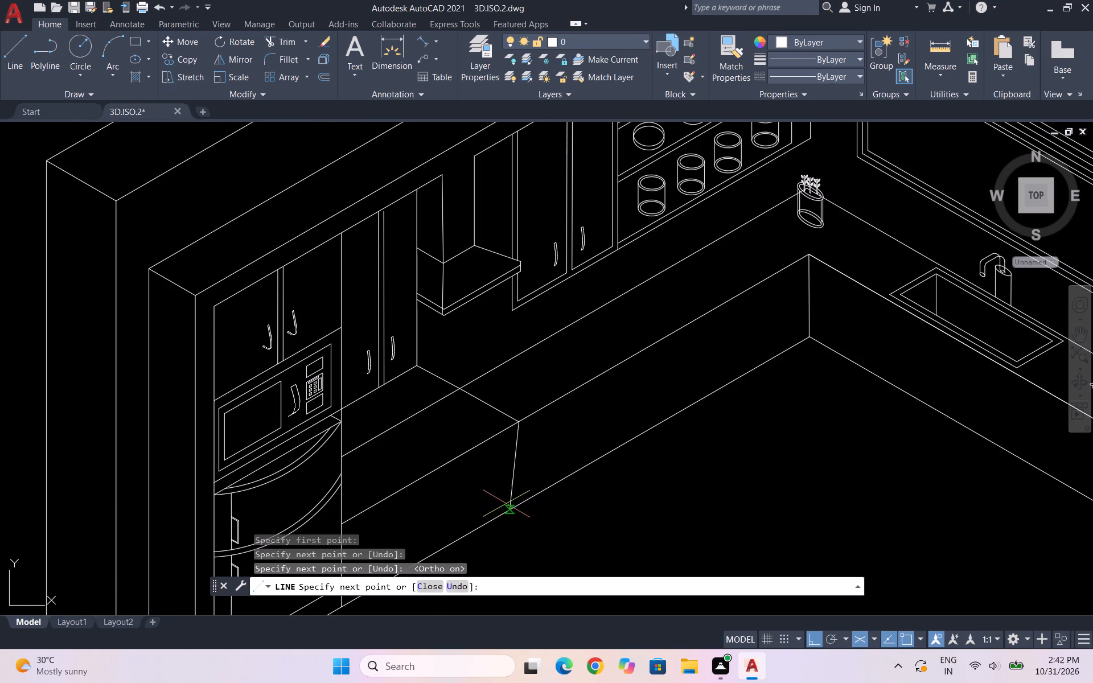
pyautogui.press('F8')
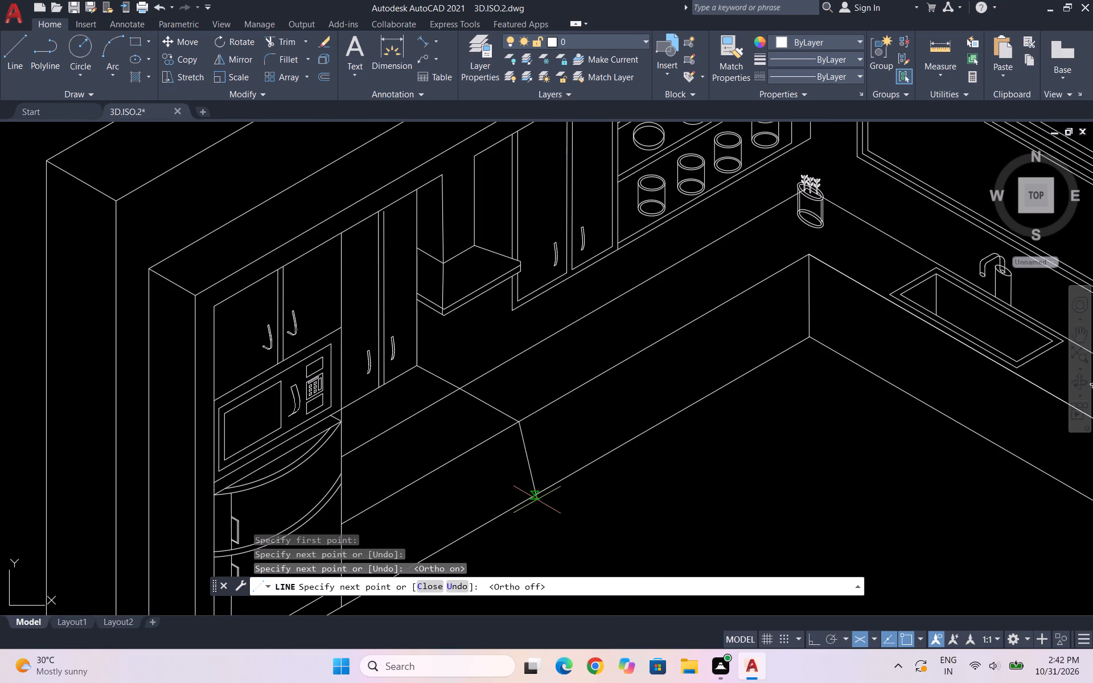
pyautogui.press('F8')
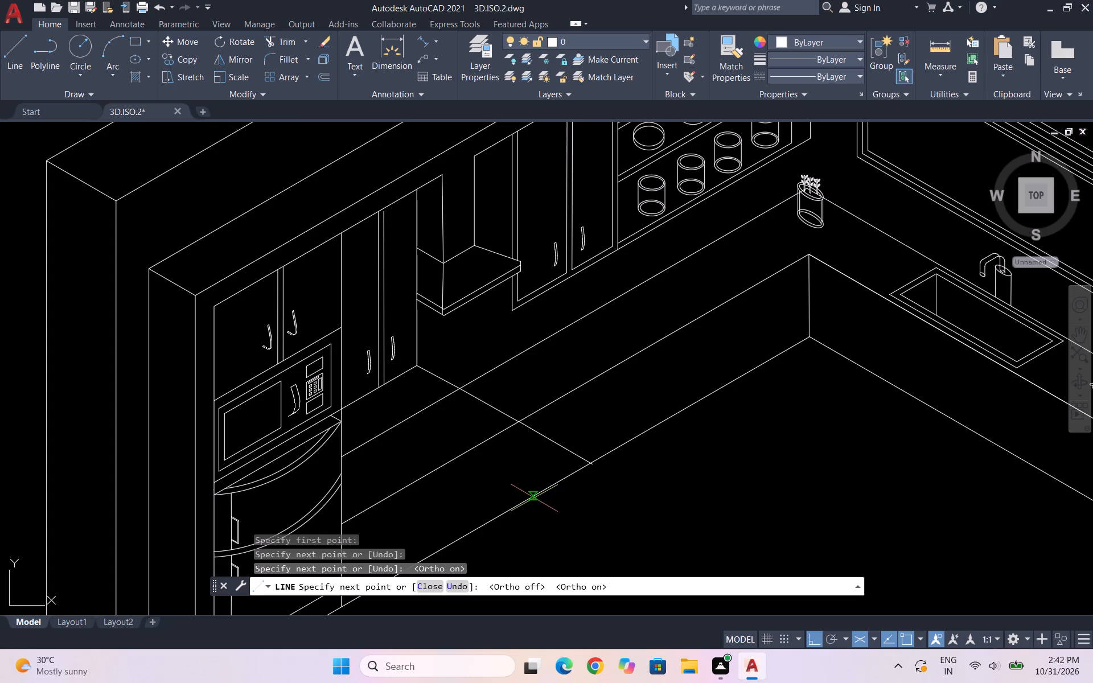
pyautogui.press('F5')
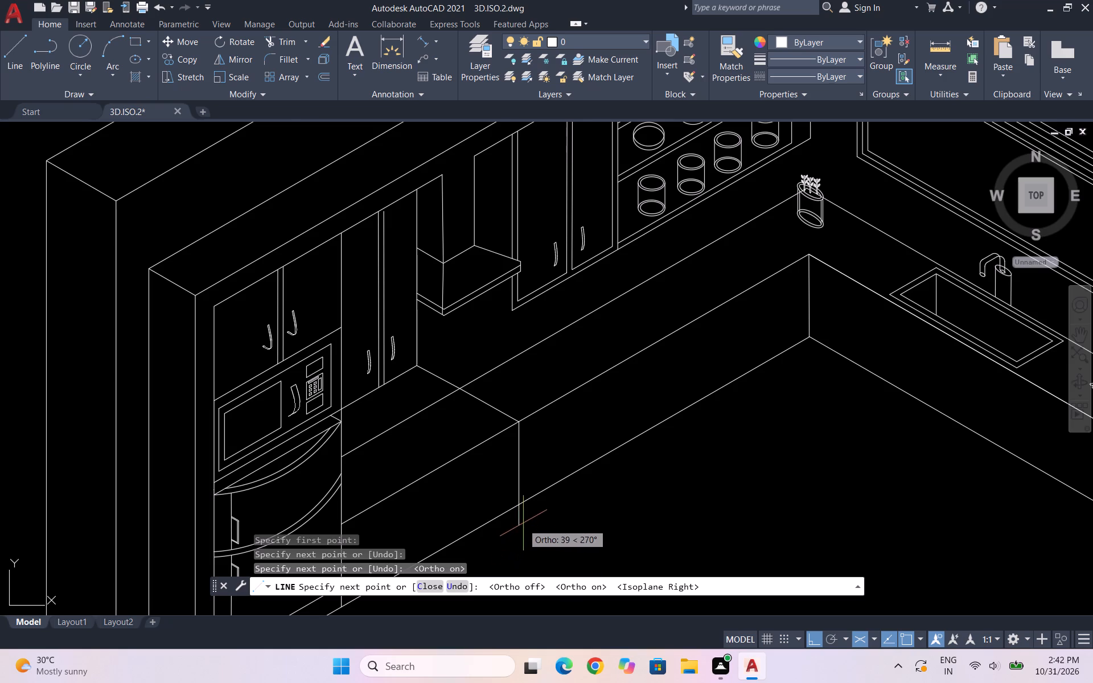
pyautogui.scroll(1, 523, 519)
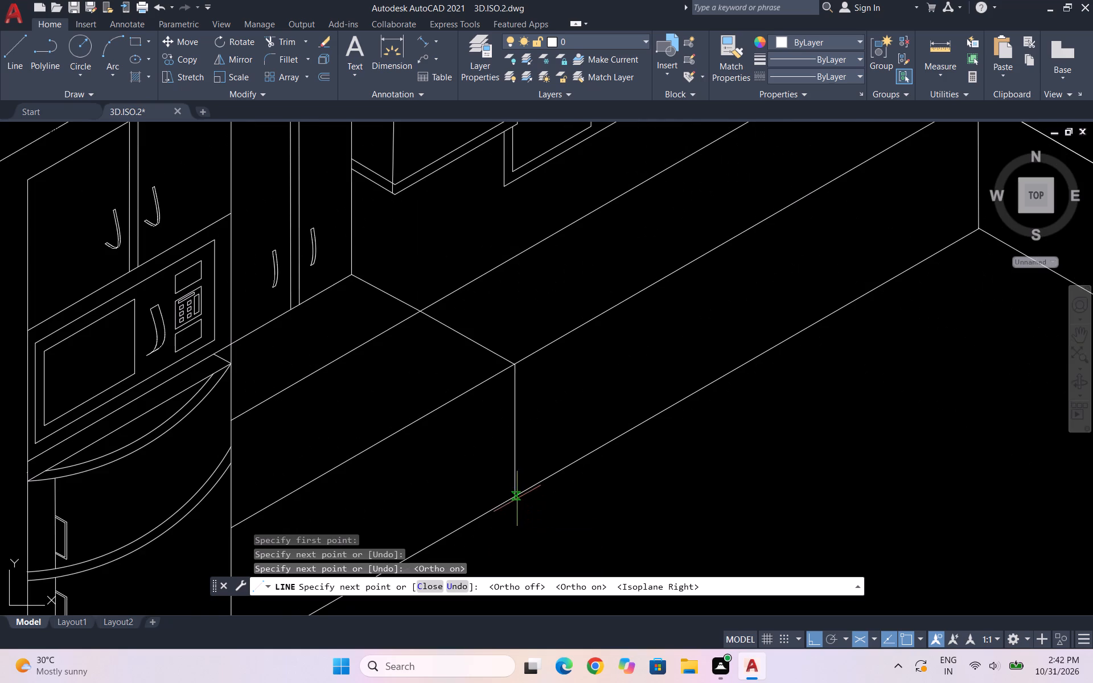
pyautogui.scroll(2, 516, 499)
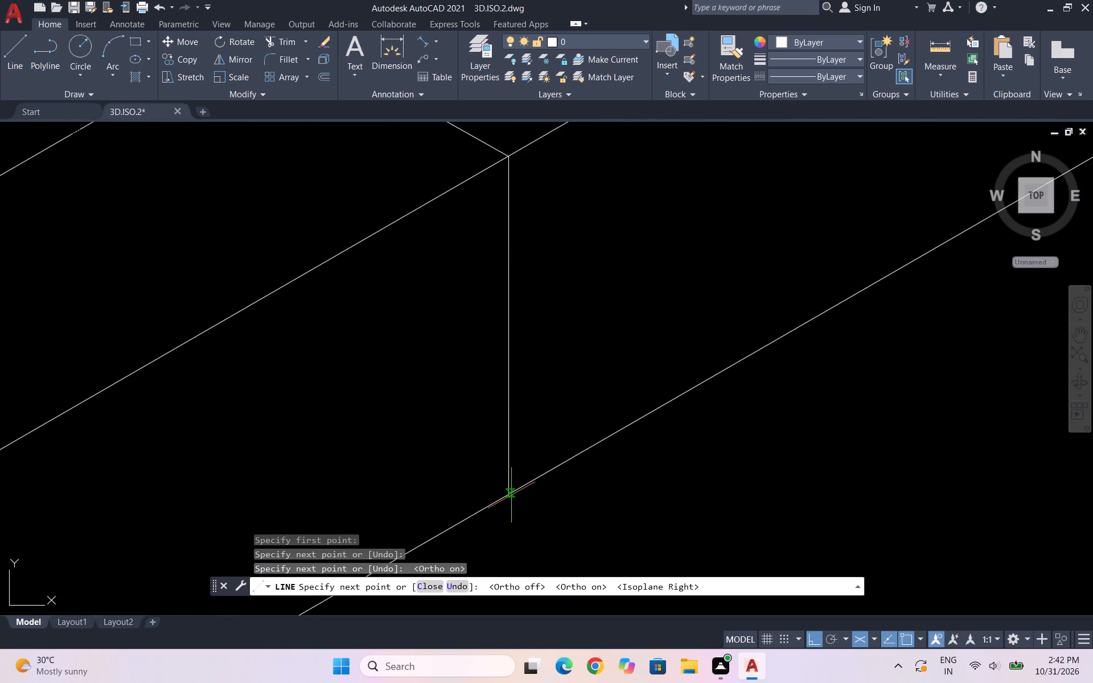
pyautogui.click(508, 496)
pyautogui.press('Escape')
pyautogui.scroll(-3, 564, 454)
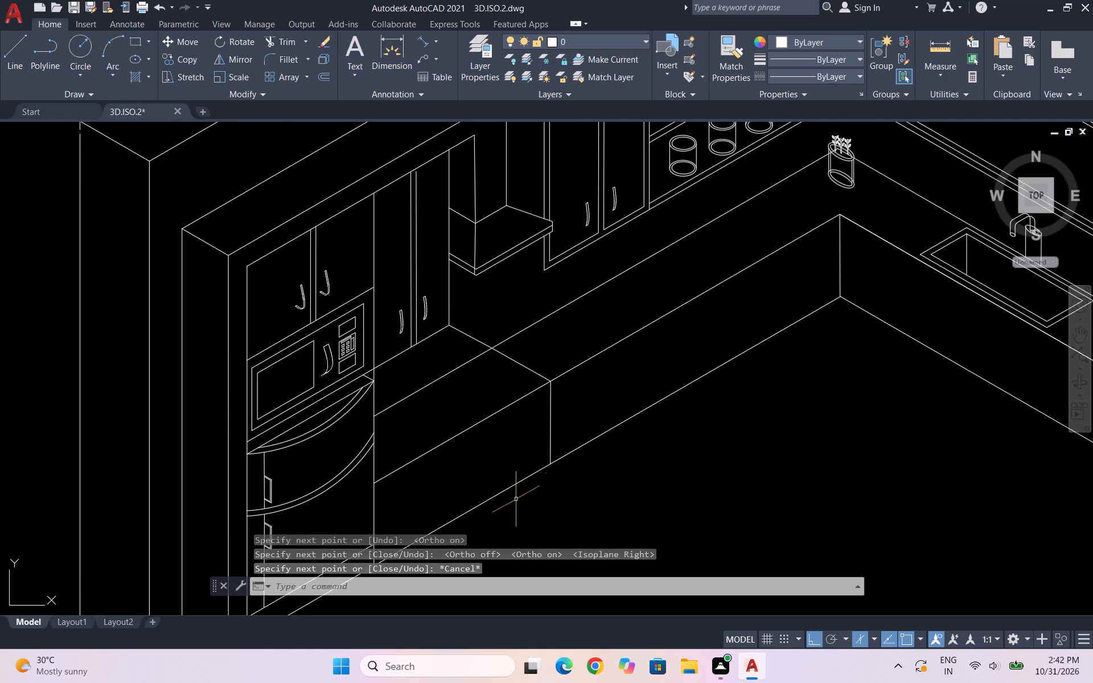
# Erase the guide segment between the wall cabinet's lower corner and the counter's back edge.
pyautogui.scroll(1, 549, 341)
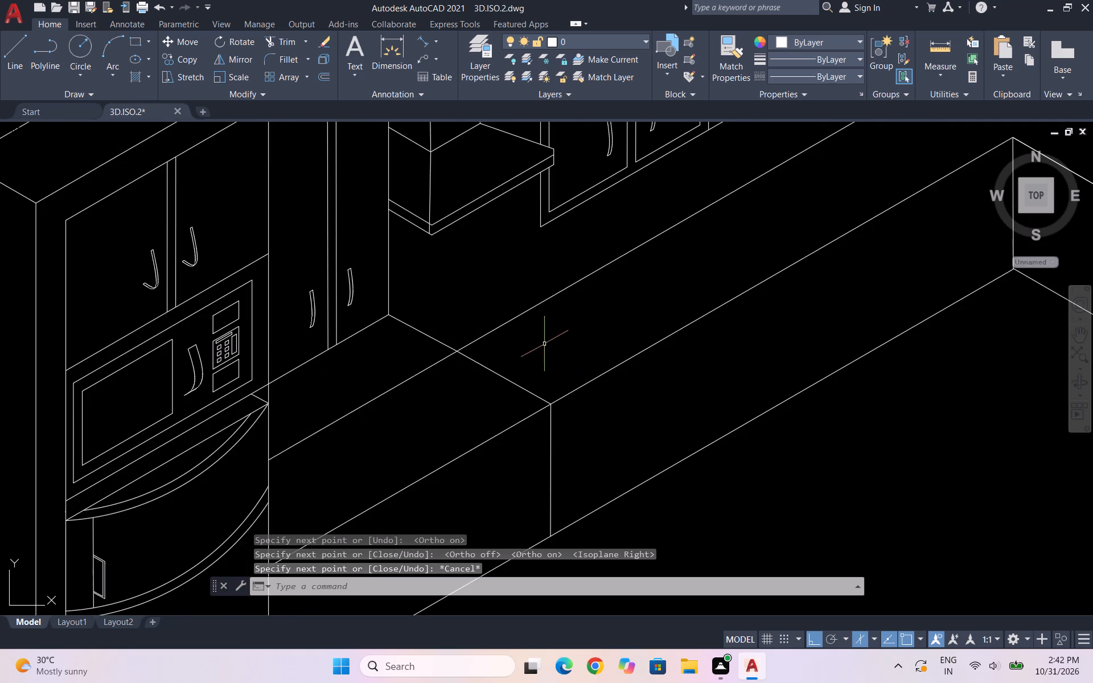
pyautogui.scroll(2, 439, 336)
pyautogui.moveTo(439, 336); pyautogui.dragTo(418, 349)
pyautogui.click(389, 365)
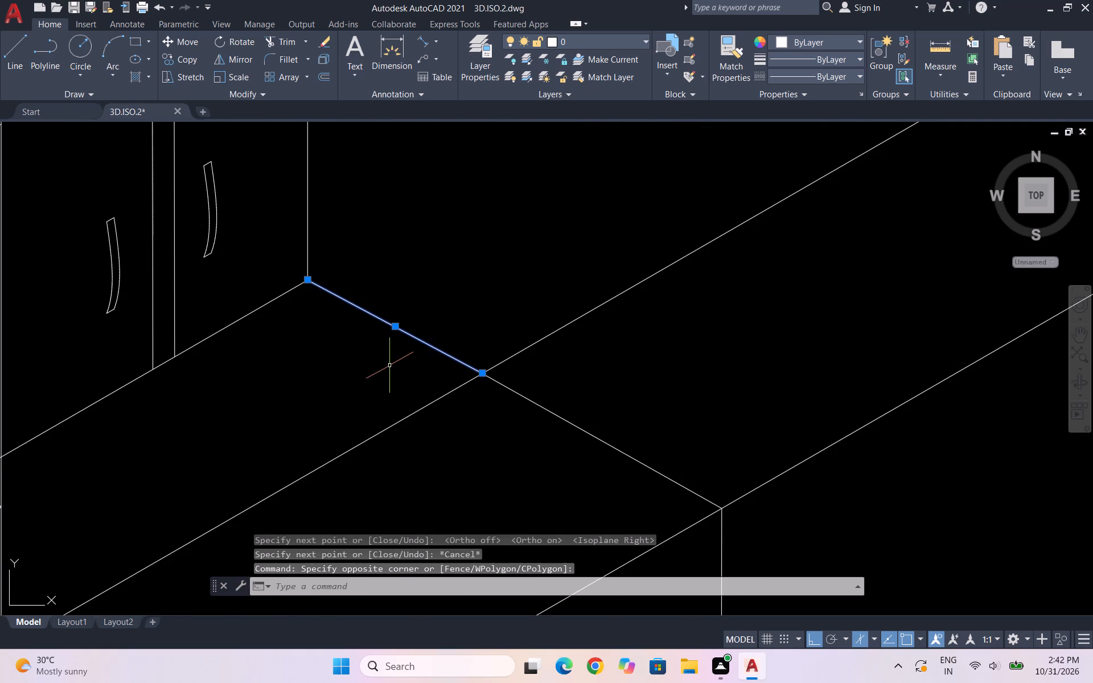
pyautogui.press('Delete')
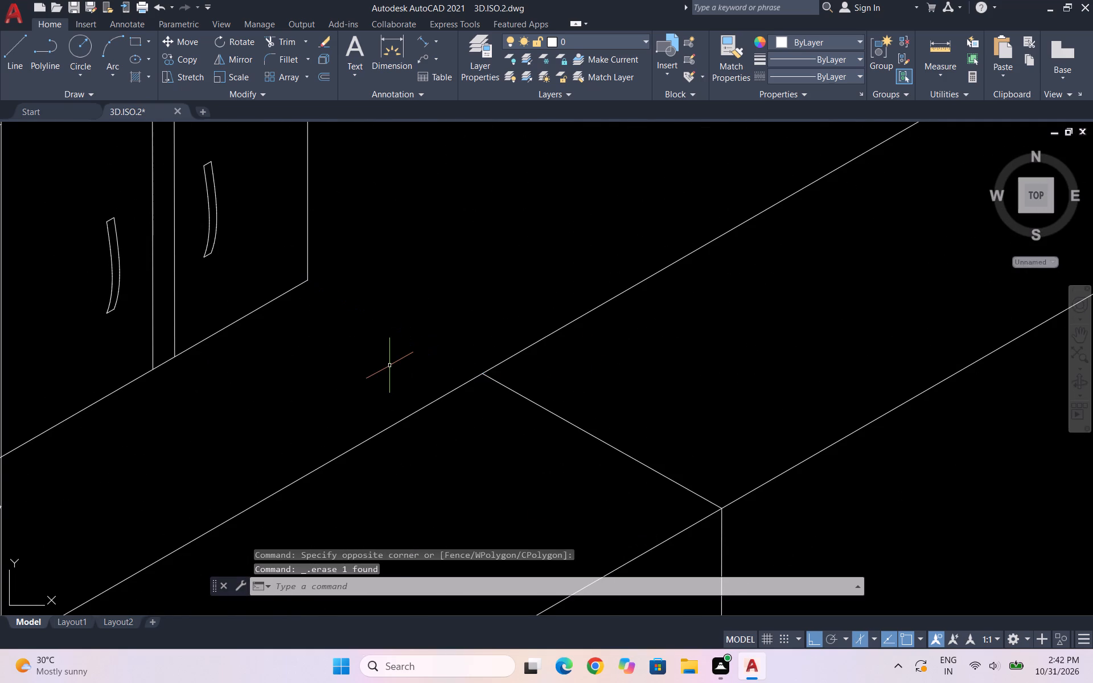
pyautogui.press('Escape')
pyautogui.press('Escape')
pyautogui.press('Escape')
pyautogui.press('Escape')
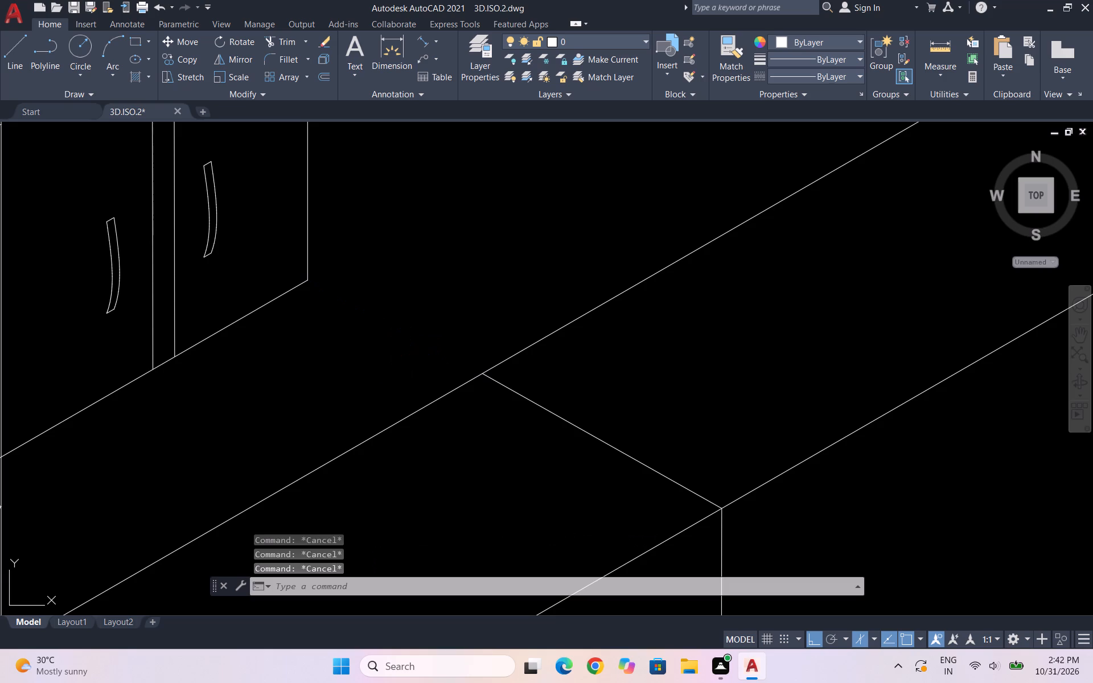
pyautogui.press('Escape')
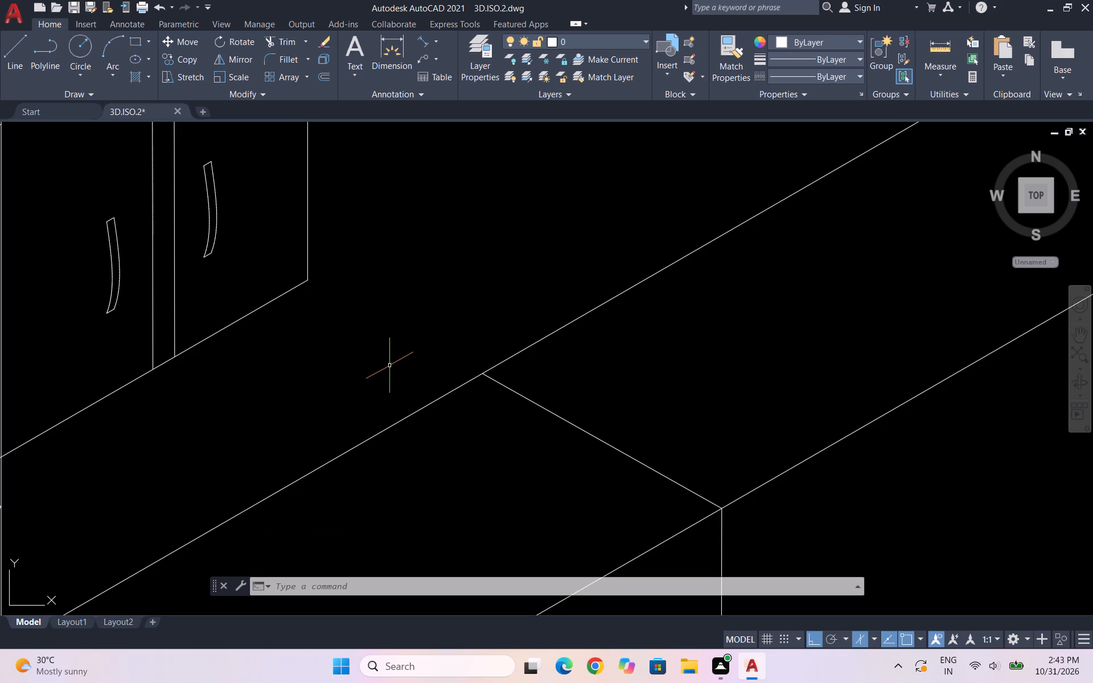
# Copy the line across the countertop about 23 units at 30° along the counter, in line with the next wall cabinet's lower corner.
pyautogui.click(680, 446)
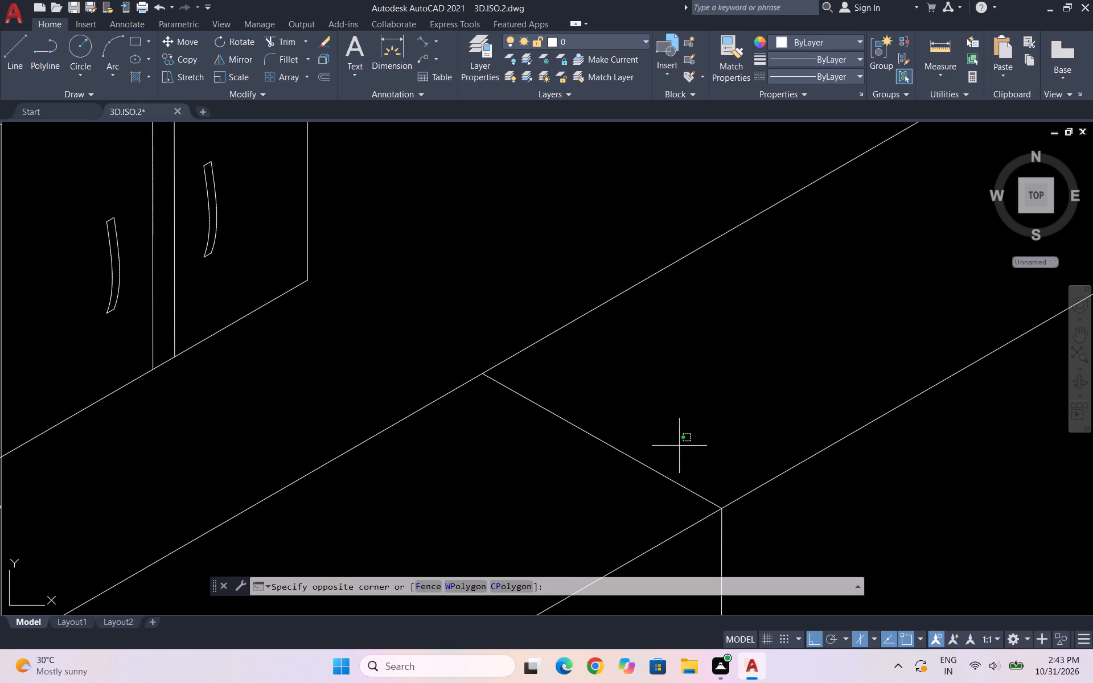
pyautogui.click(632, 470)
pyautogui.write('CO')
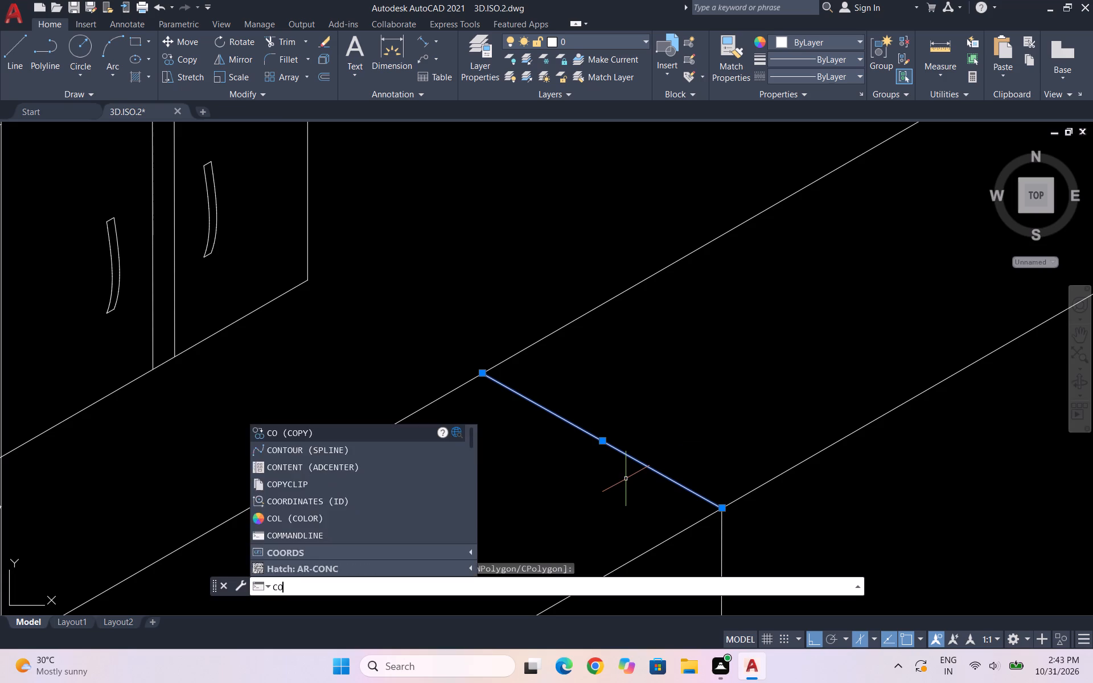
pyautogui.press('Return')
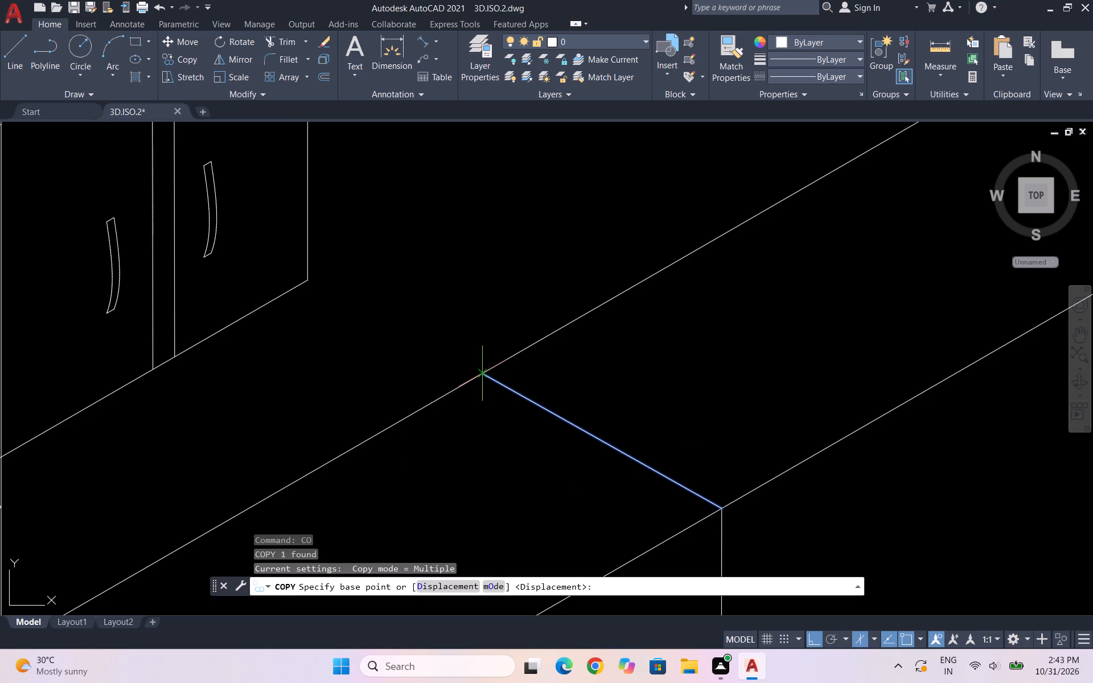
pyautogui.click(482, 372)
pyautogui.scroll(-4, 479, 367)
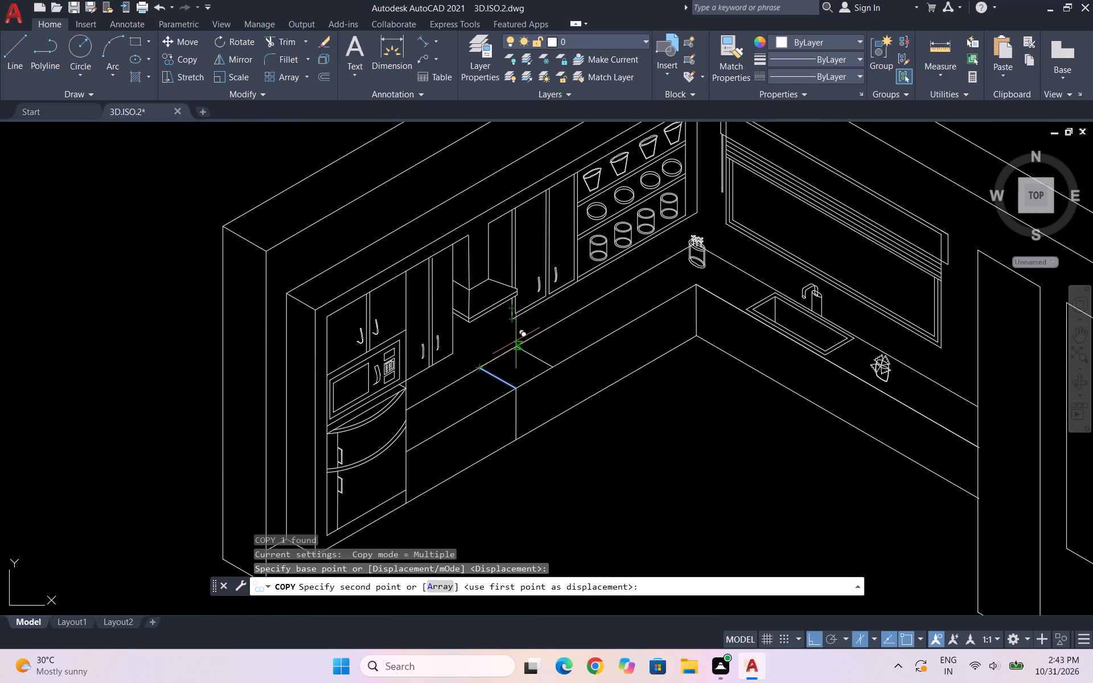
pyautogui.scroll(1, 516, 341)
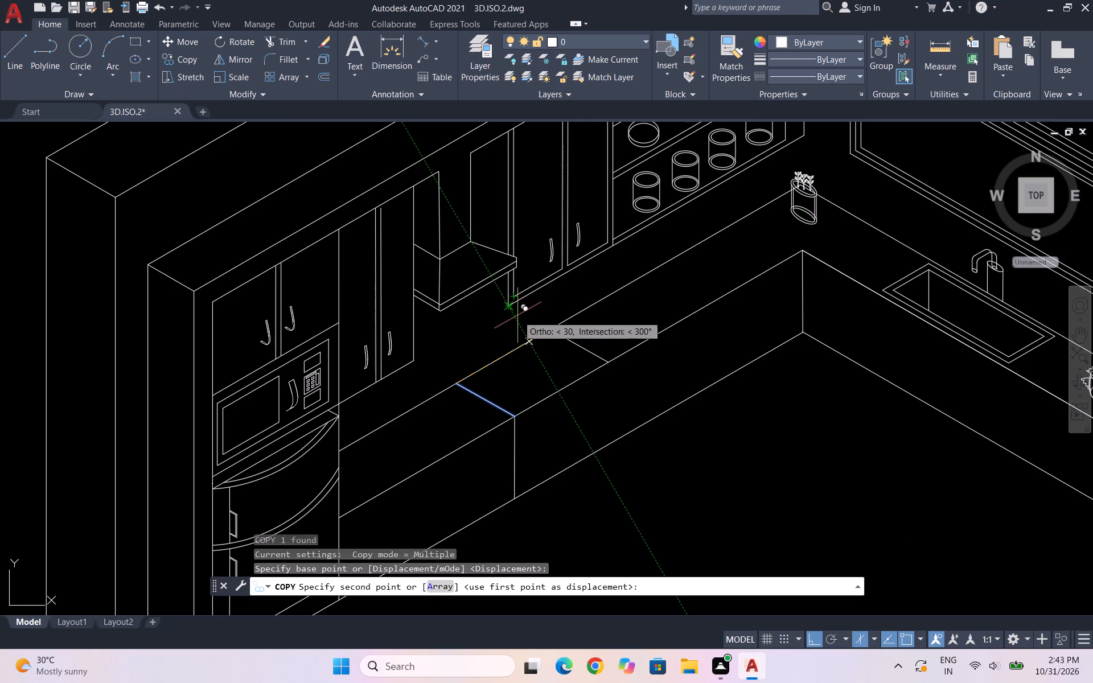
pyautogui.scroll(2, 515, 338)
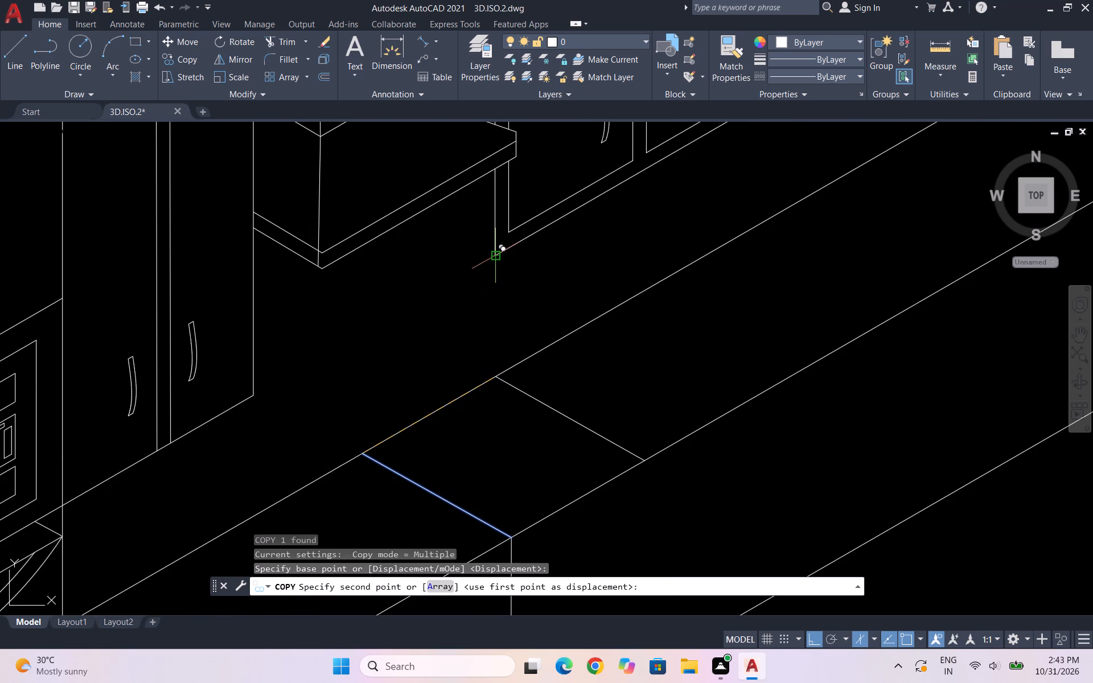
pyautogui.click(496, 303)
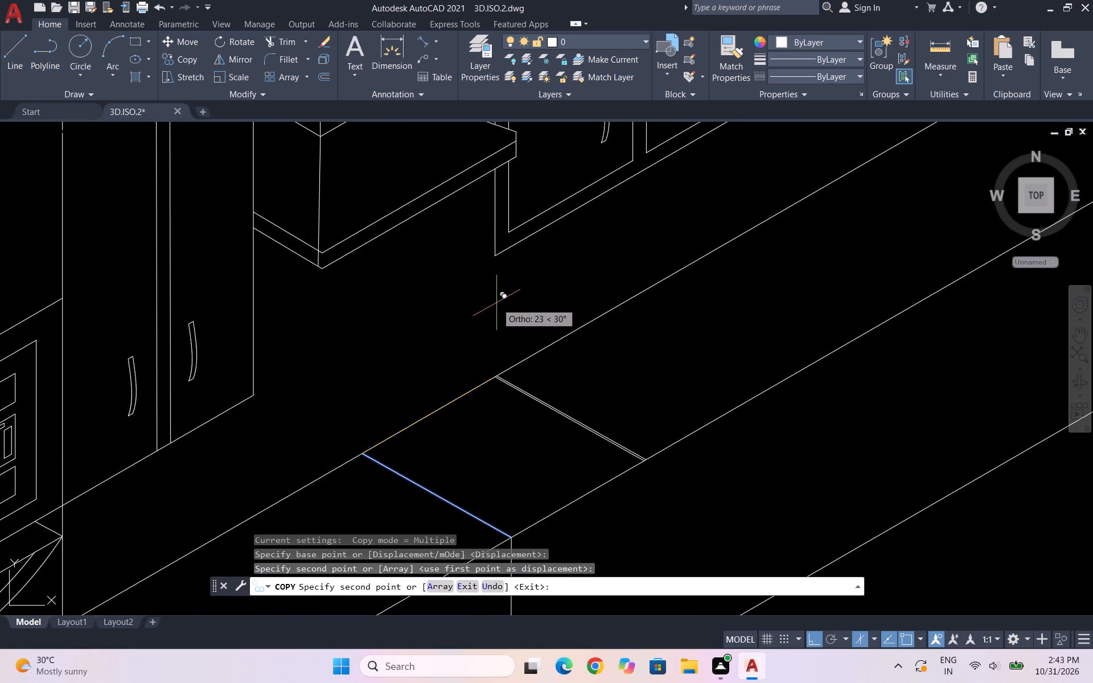
pyautogui.press('Escape')
pyautogui.press('Escape')
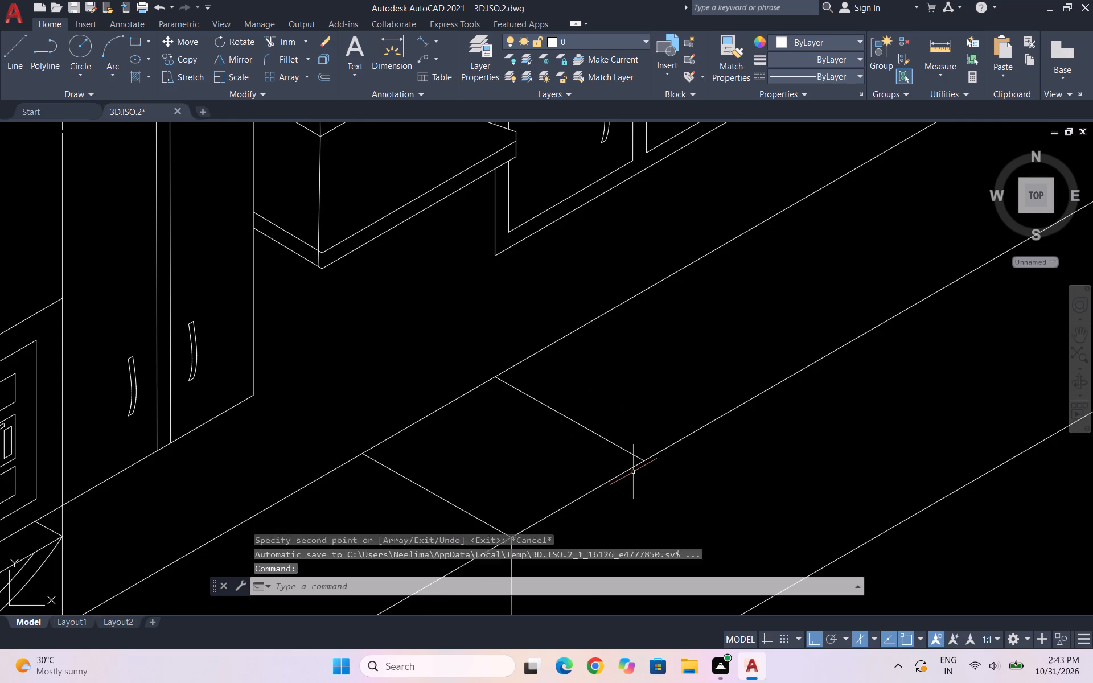
# Copy the vertical line on the counter's front face to the front end of the second line across the countertop.
pyautogui.scroll(-2, 610, 387)
pyautogui.scroll(1, 609, 467)
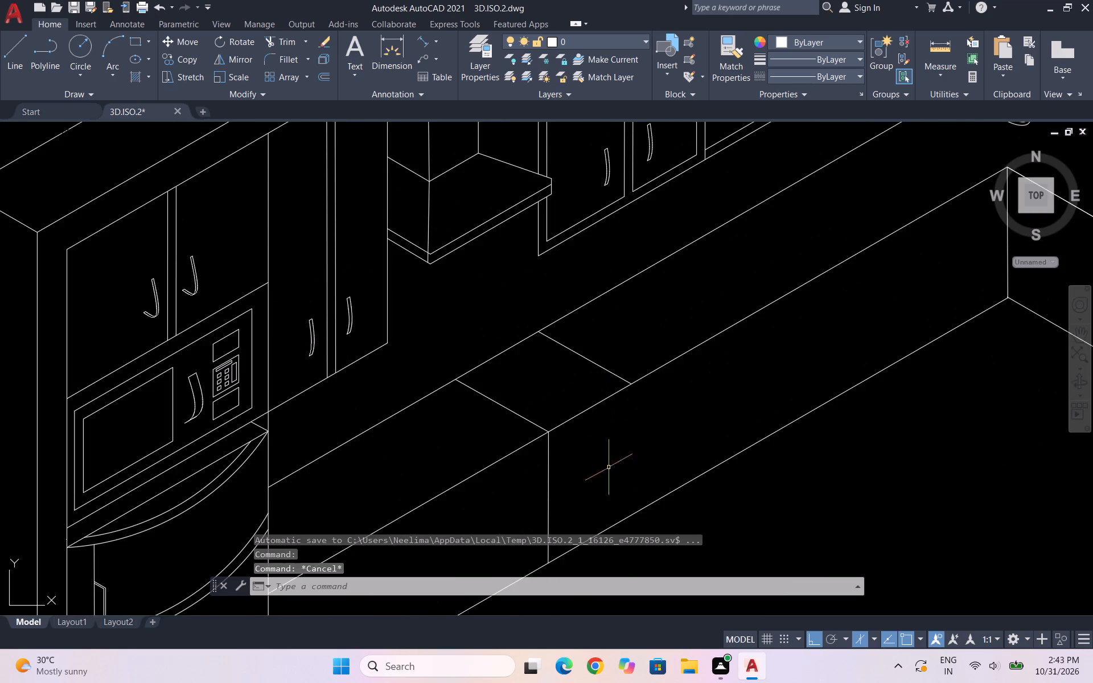
pyautogui.scroll(2, 585, 479)
pyautogui.moveTo(537, 477); pyautogui.dragTo(524, 481)
pyautogui.click(421, 499)
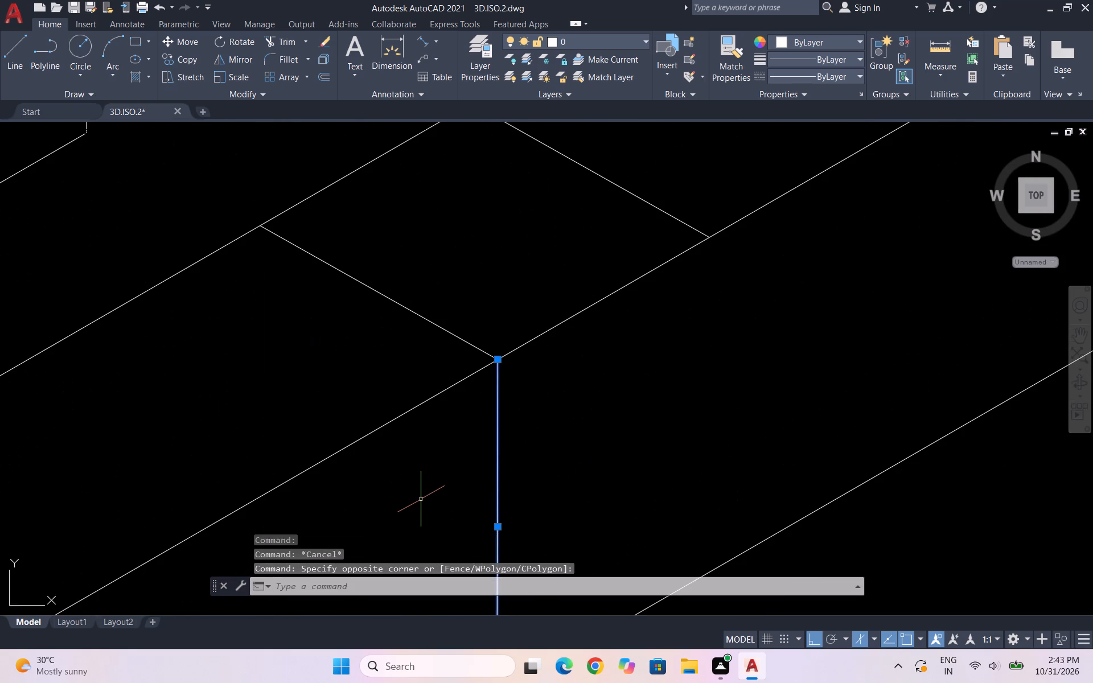
pyautogui.write('CO')
pyautogui.press('Return')
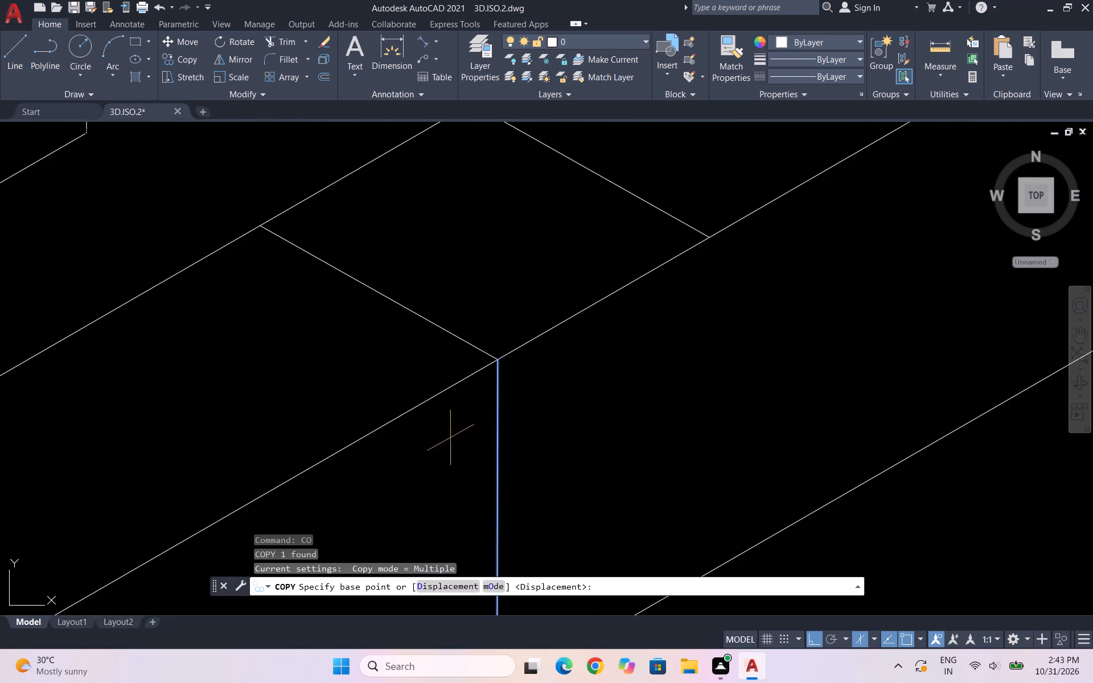
pyautogui.click(501, 363)
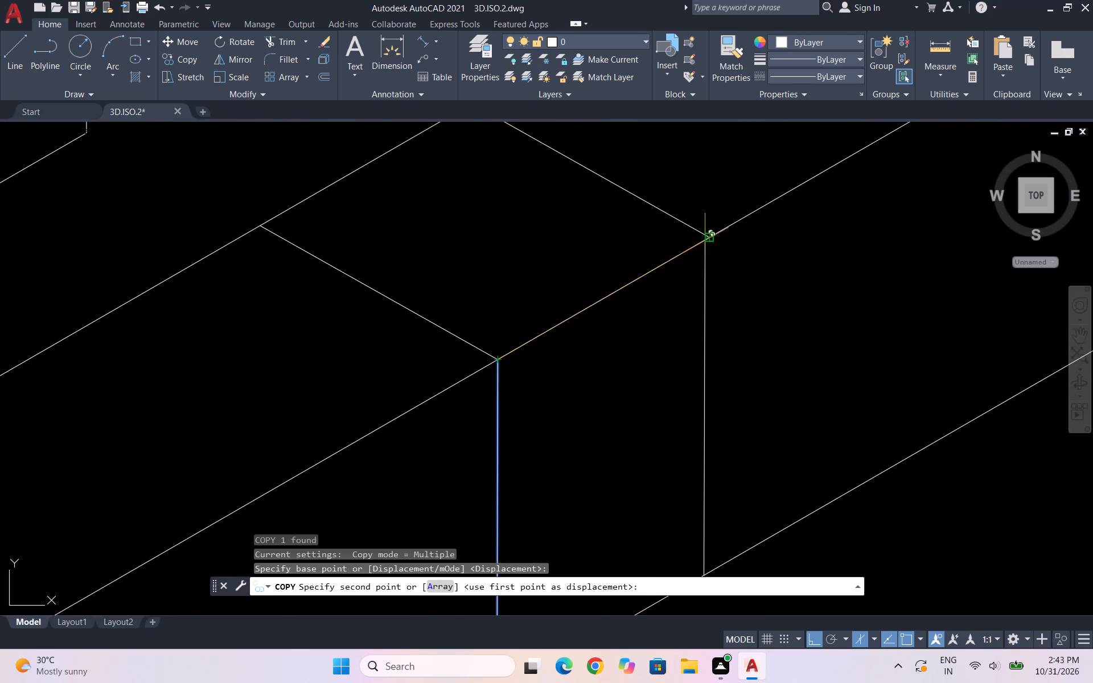
pyautogui.click(705, 238)
pyautogui.press('Escape')
pyautogui.scroll(-3, 548, 249)
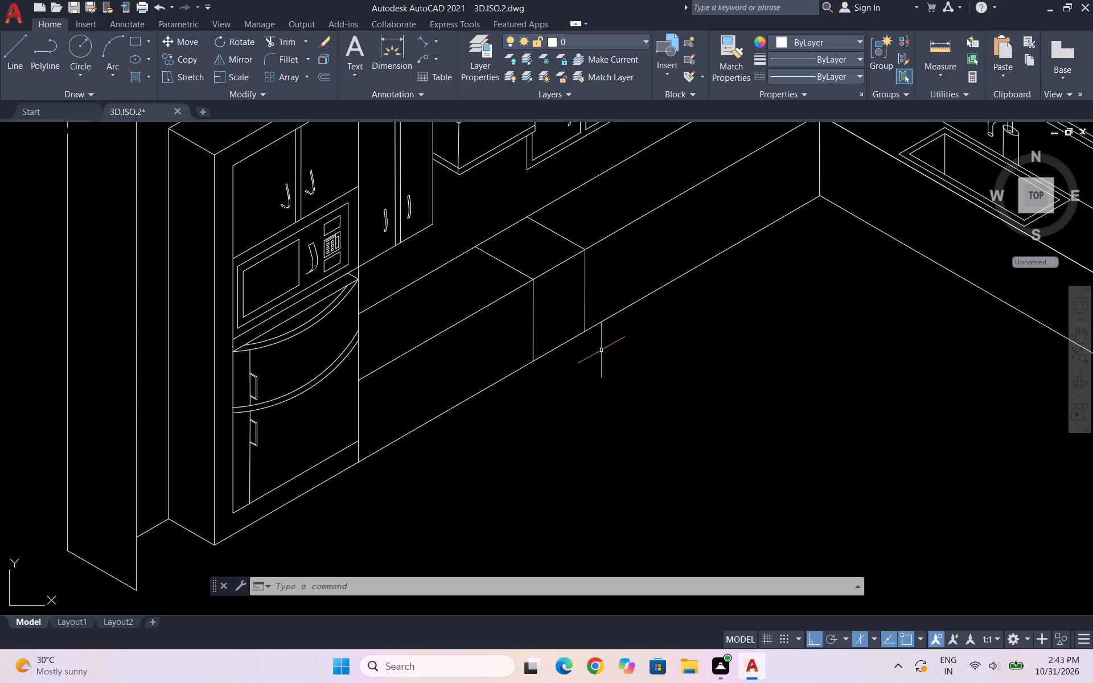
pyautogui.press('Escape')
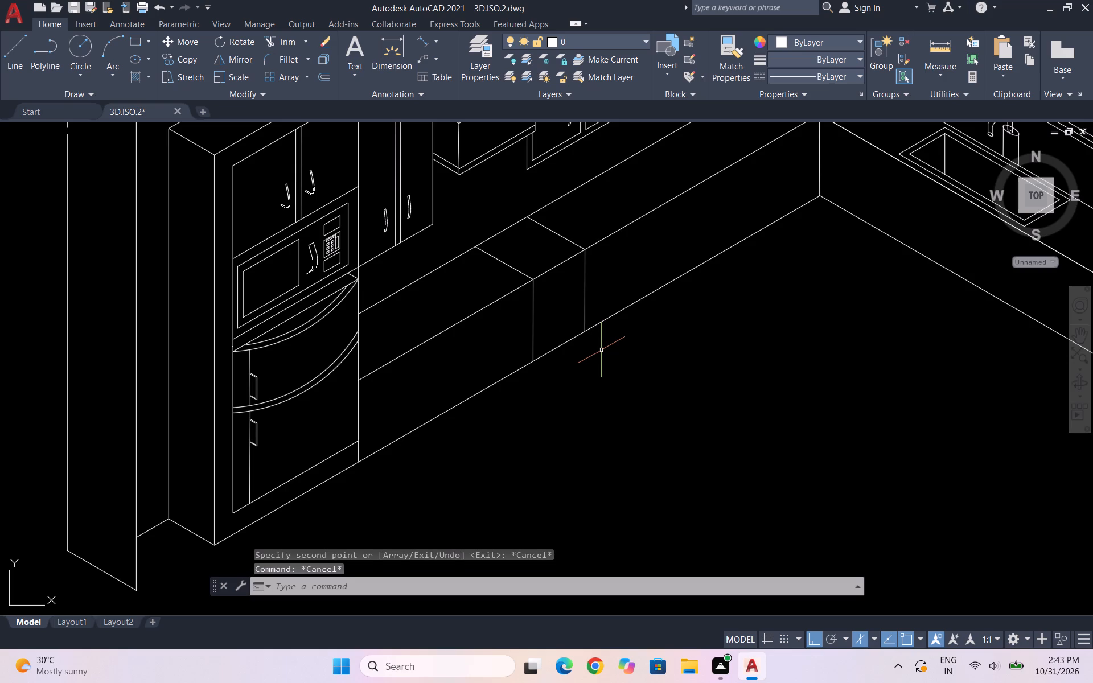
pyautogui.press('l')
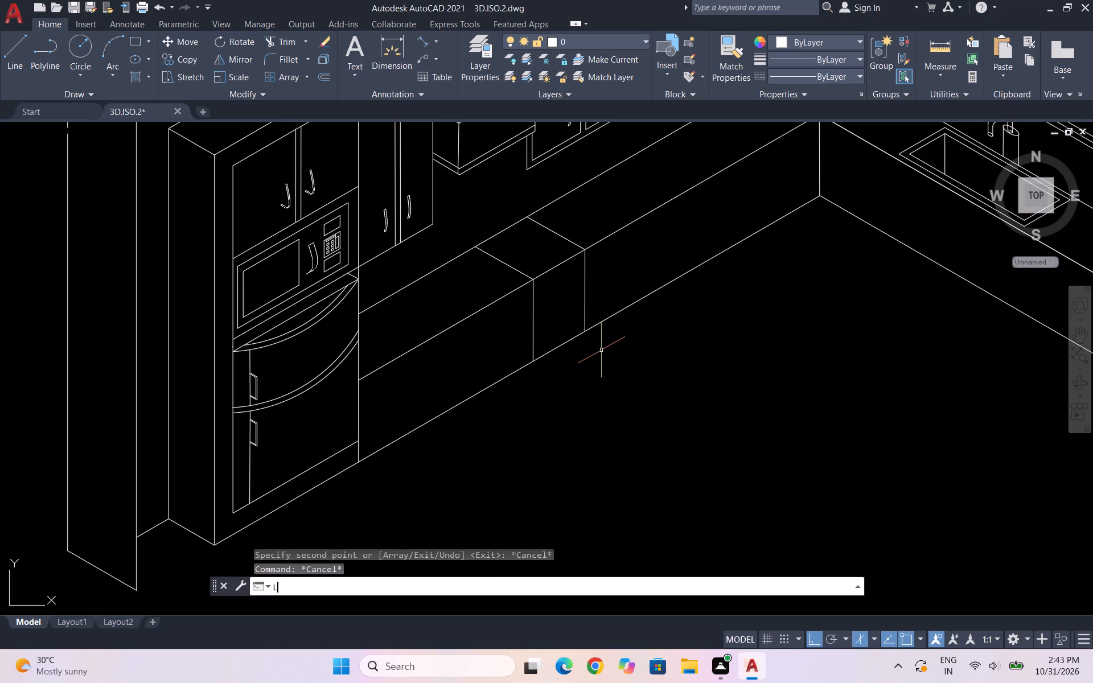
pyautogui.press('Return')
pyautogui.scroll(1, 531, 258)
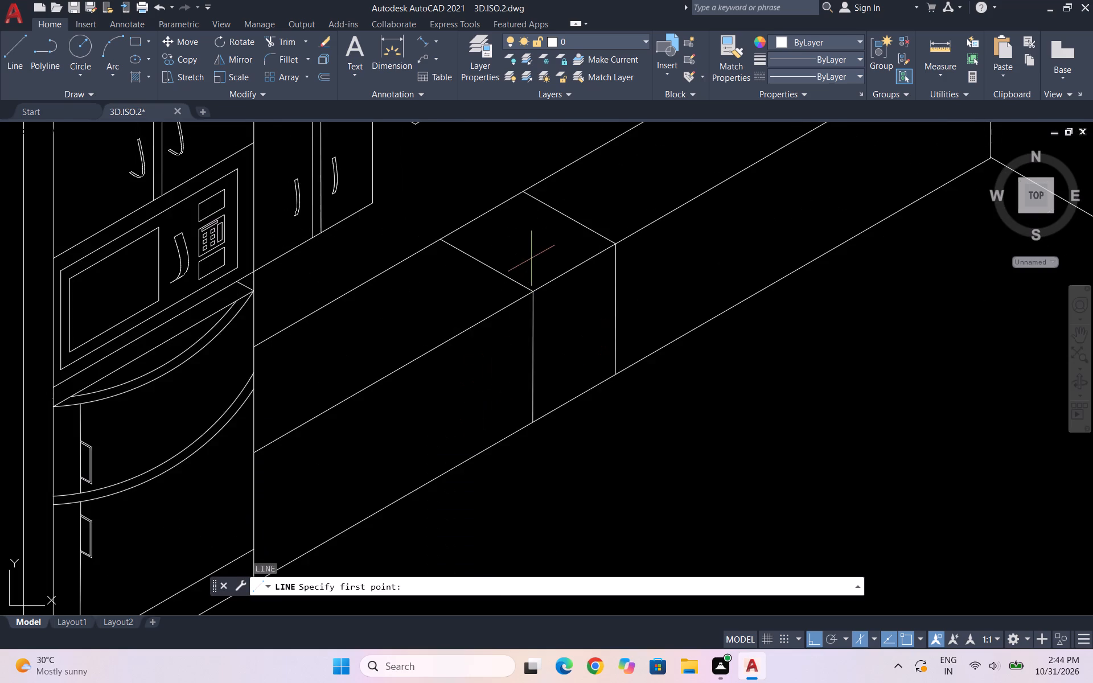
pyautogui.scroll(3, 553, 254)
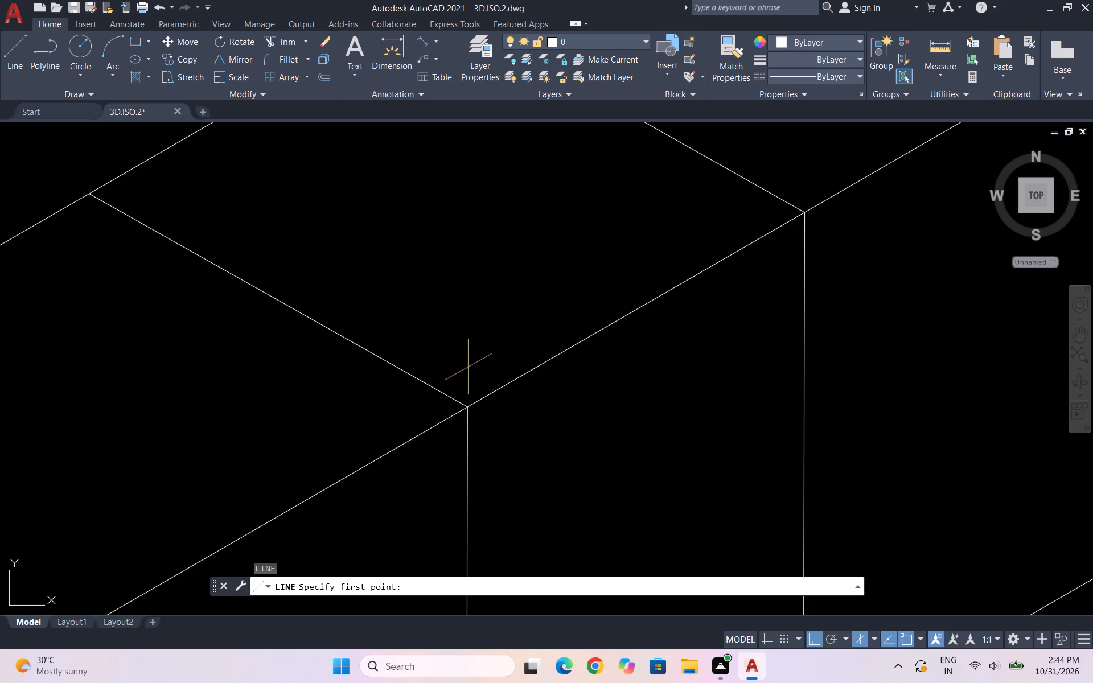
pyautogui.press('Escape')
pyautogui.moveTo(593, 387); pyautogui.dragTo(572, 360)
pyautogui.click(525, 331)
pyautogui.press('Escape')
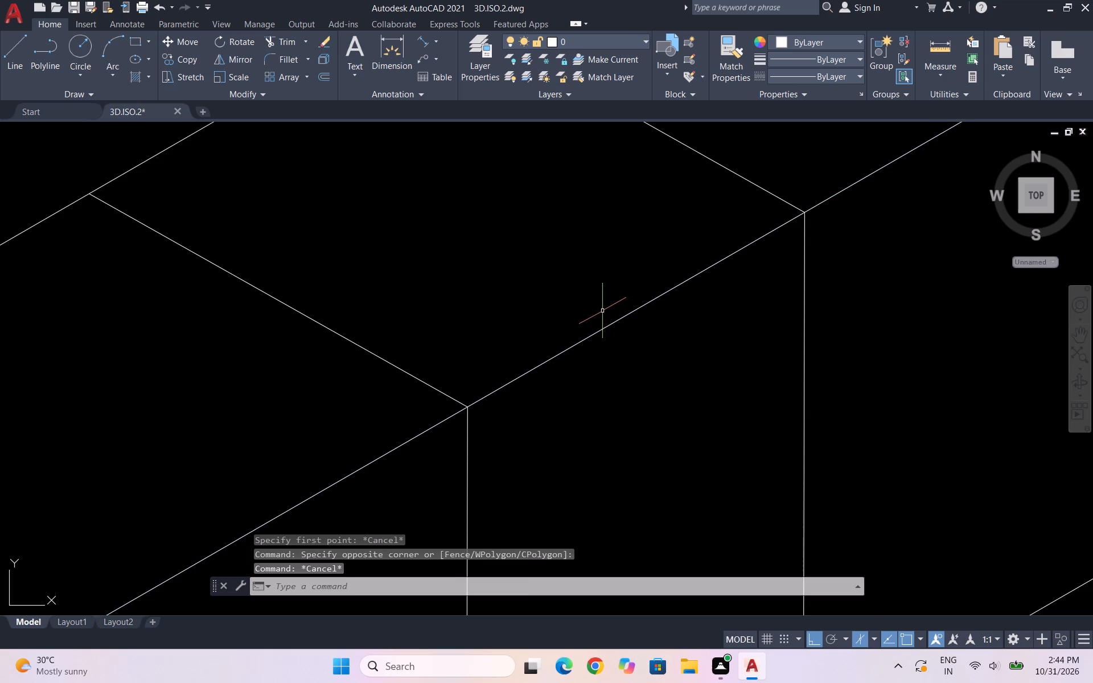
# Draw a line on the countertop just behind and parallel to its front edge, between the unit's two cross lines.
pyautogui.press('l')
pyautogui.press('Return')
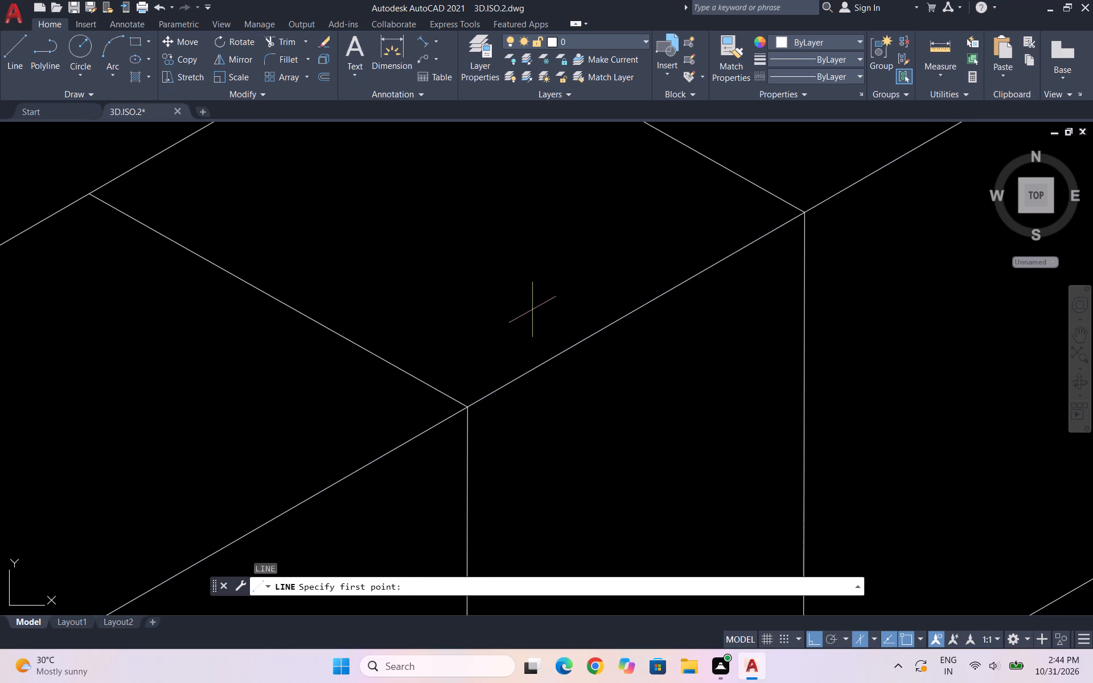
pyautogui.moveTo(433, 385); pyautogui.dragTo(438, 379)
pyautogui.scroll(-3, 646, 153)
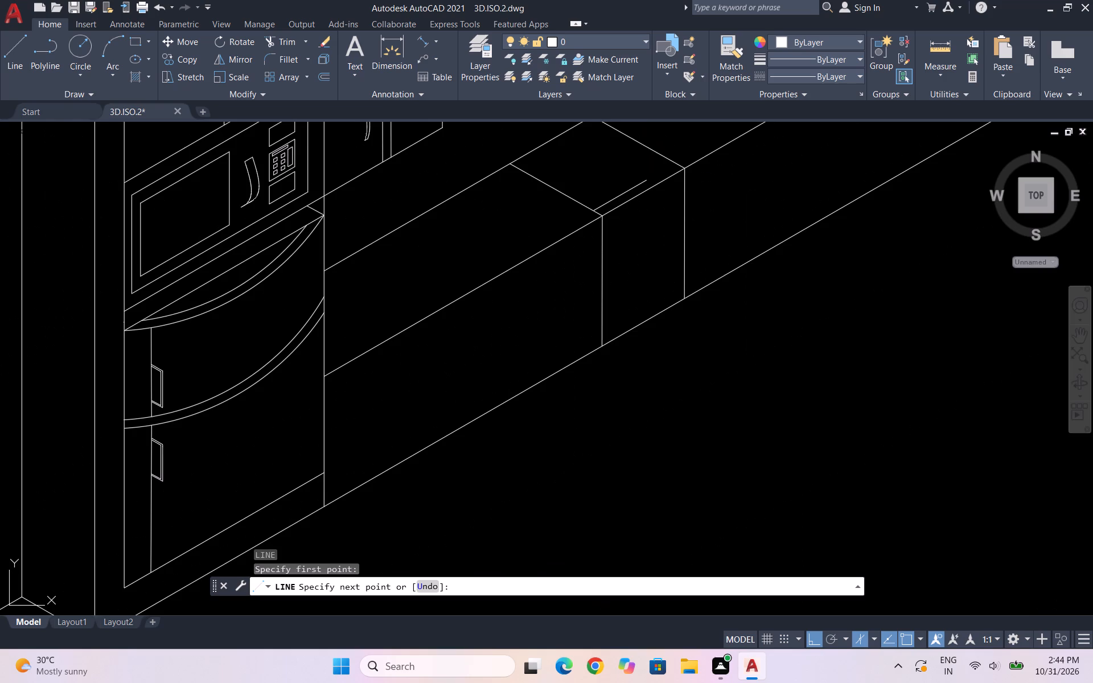
pyautogui.scroll(3, 648, 153)
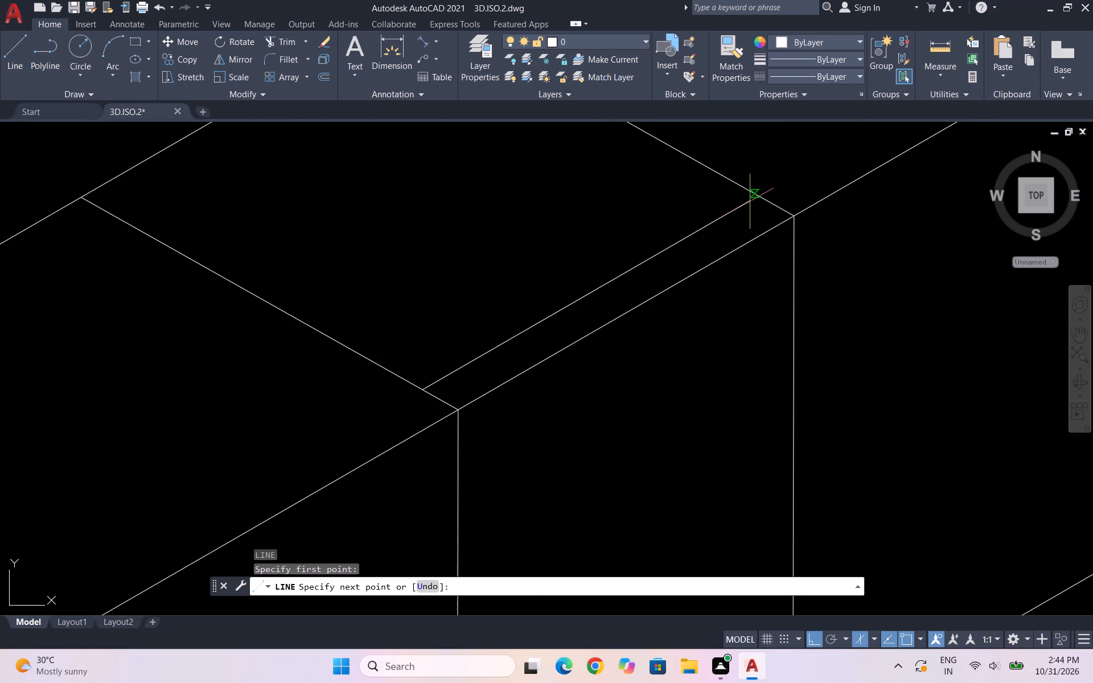
pyautogui.click(758, 194)
pyautogui.press('Escape')
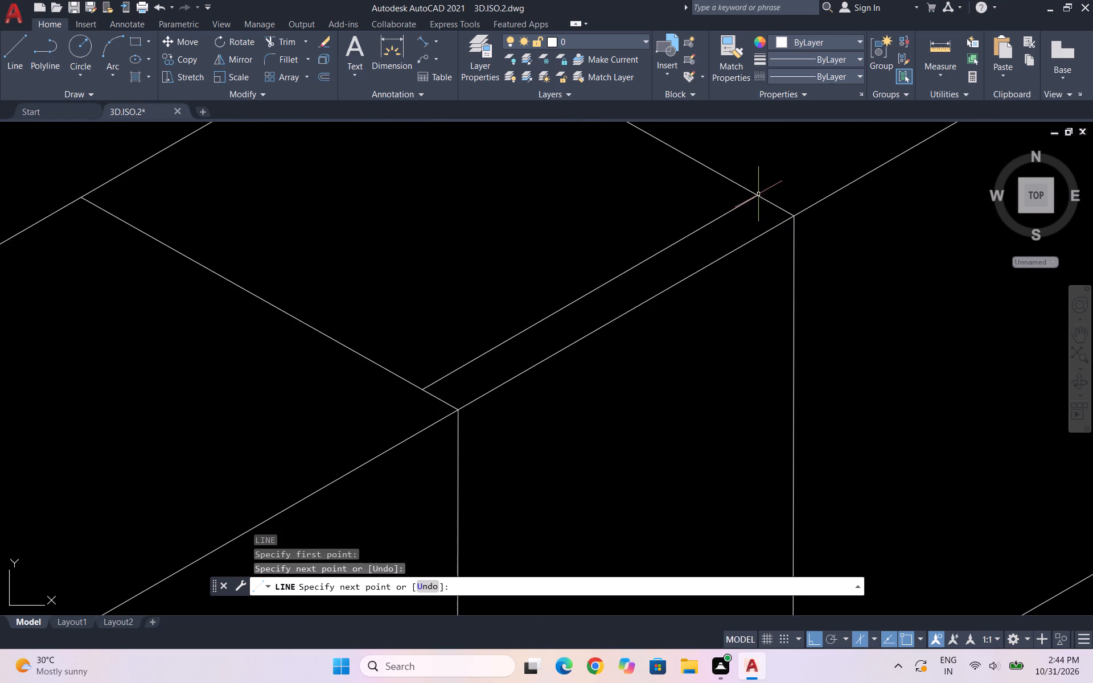
# Draw a 30° line across the unit's front face between its two vertical sides, a short distance below the countertop edge.
pyautogui.scroll(-1, 590, 170)
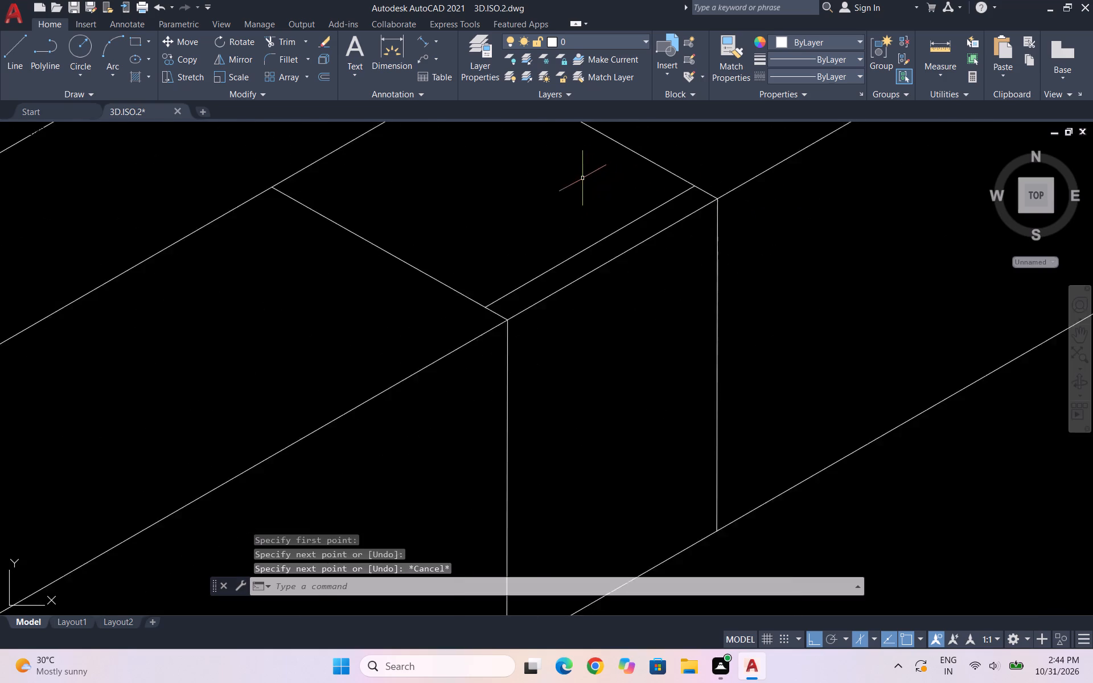
pyautogui.scroll(-1, 582, 178)
pyautogui.scroll(1, 654, 319)
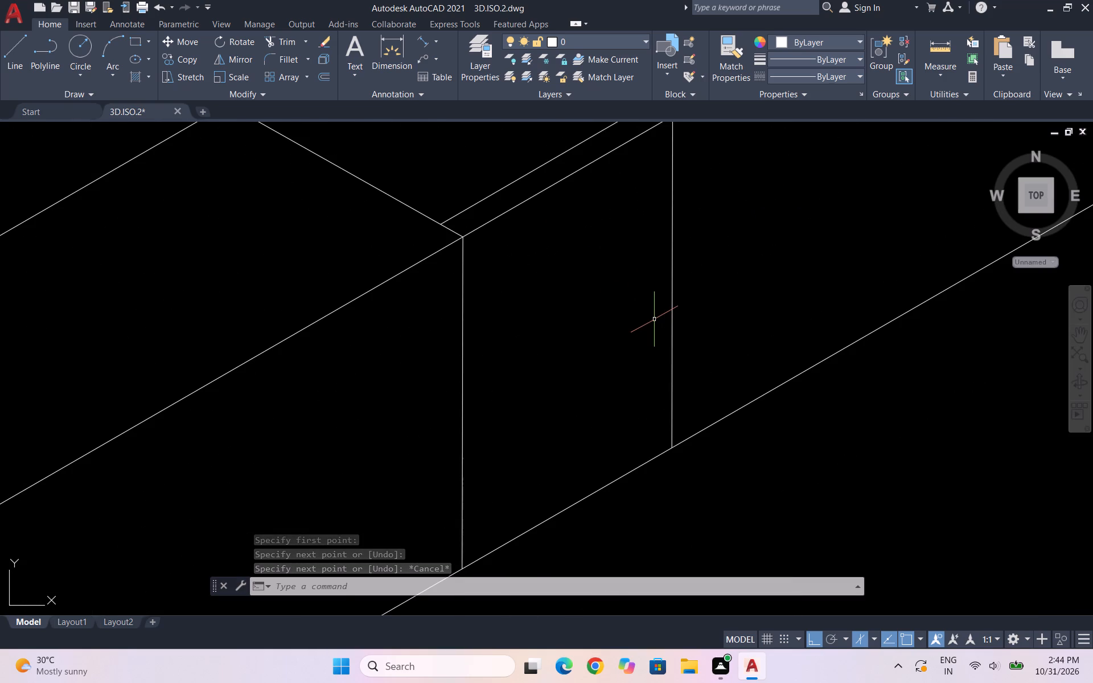
pyautogui.press('l')
pyautogui.press('Return')
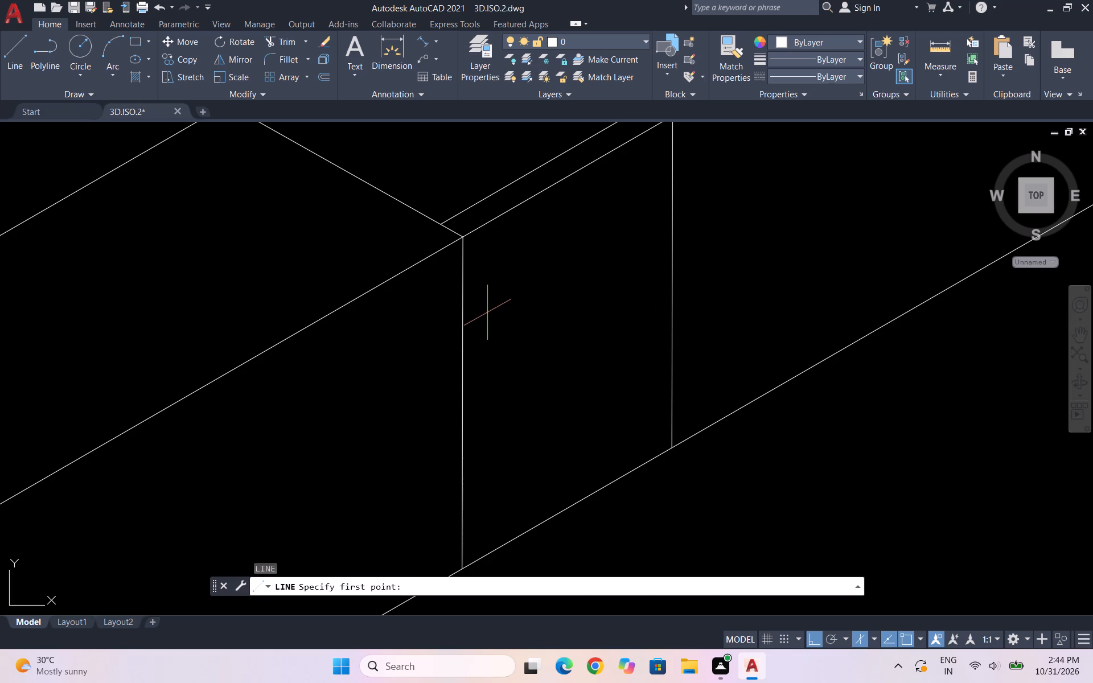
pyautogui.moveTo(464, 315); pyautogui.dragTo(486, 301)
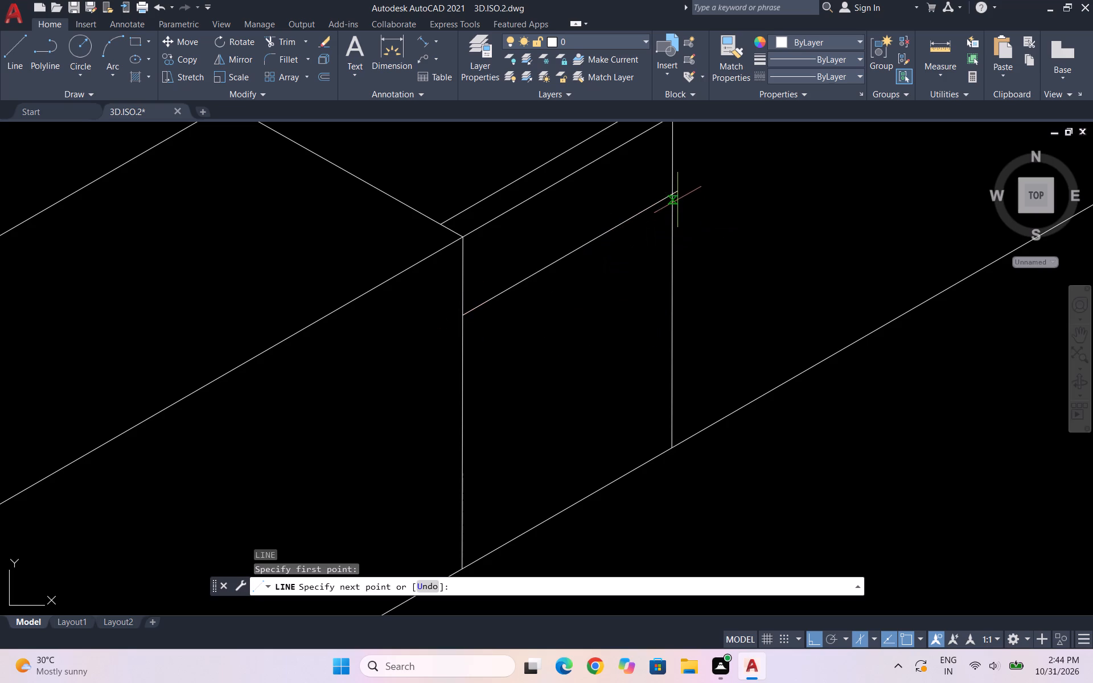
pyautogui.click(676, 197)
pyautogui.press('Escape')
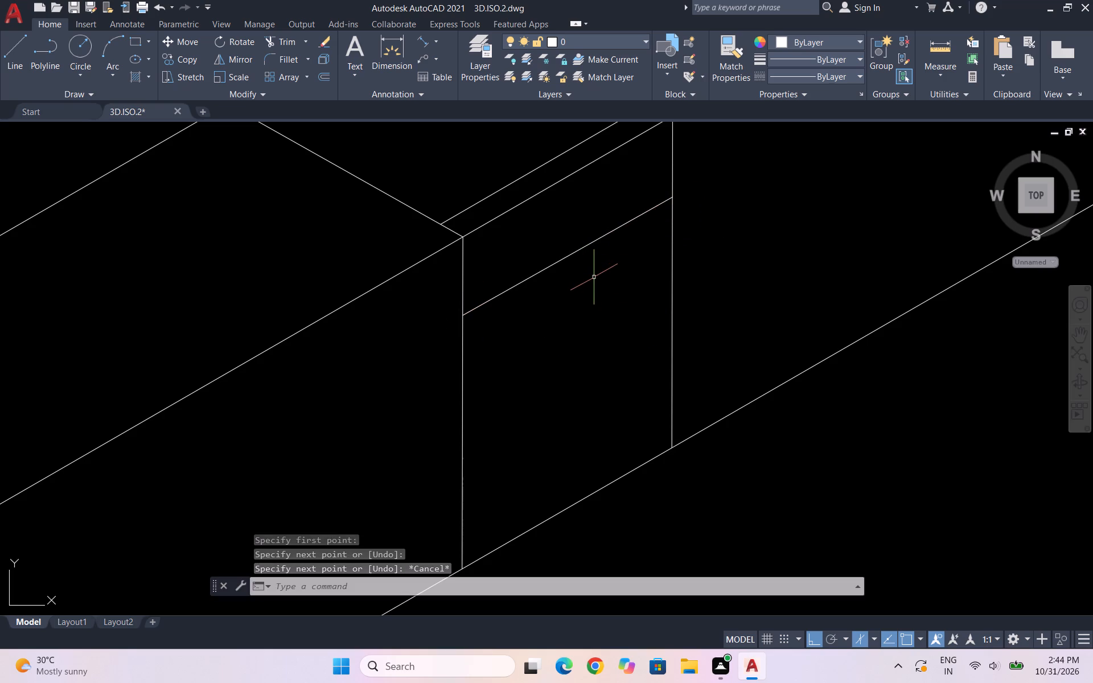
# Draw a line about 18 units long at 30° on the unit's front face, inside the verticals and below the full-width line.
pyautogui.press('l')
pyautogui.press('Return')
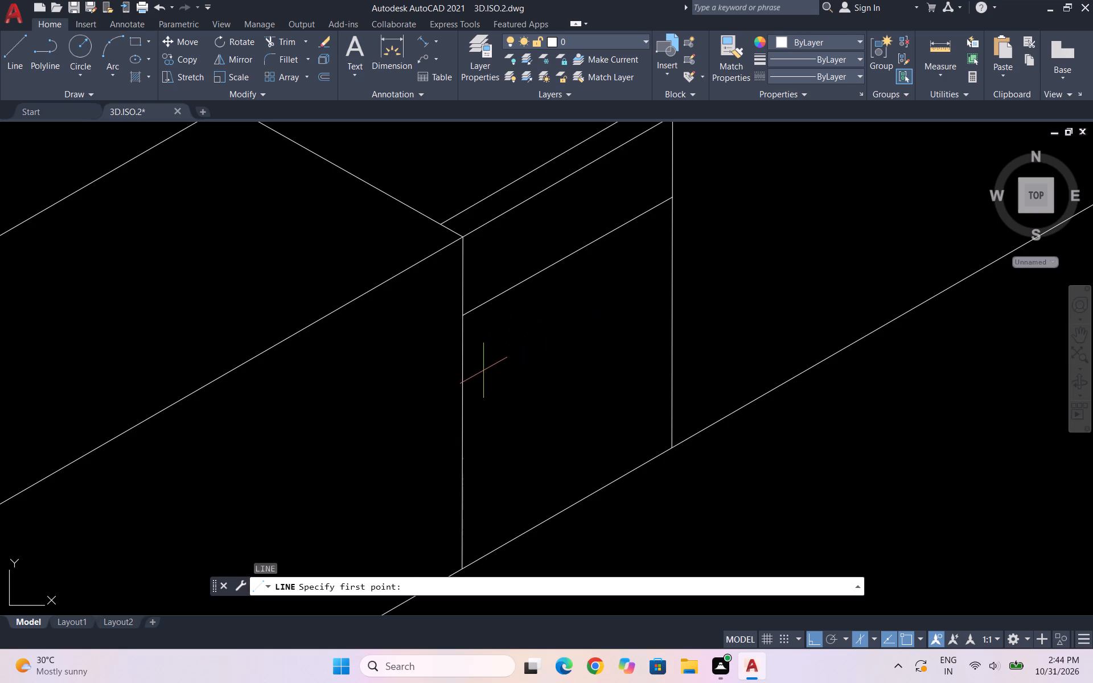
pyautogui.click(480, 389)
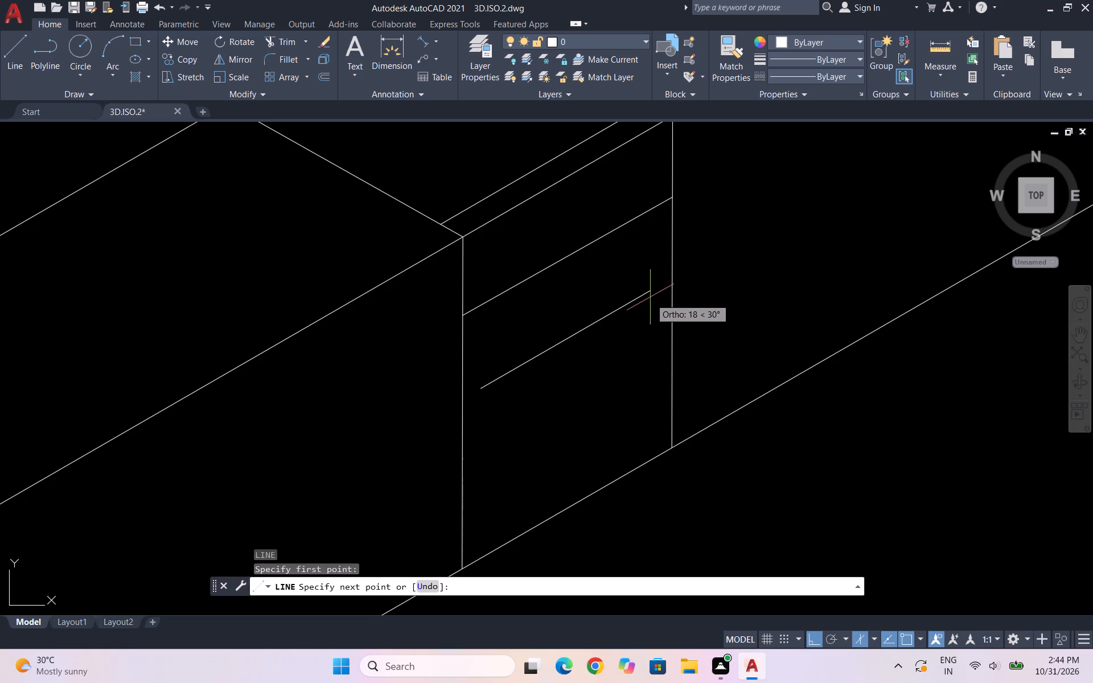
pyautogui.click(650, 297)
pyautogui.press('Escape')
# Copy the short inner line about 9 units straight down the unit's front face.
pyautogui.moveTo(648, 330); pyautogui.dragTo(615, 297)
pyautogui.click(581, 282)
pyautogui.write('CO')
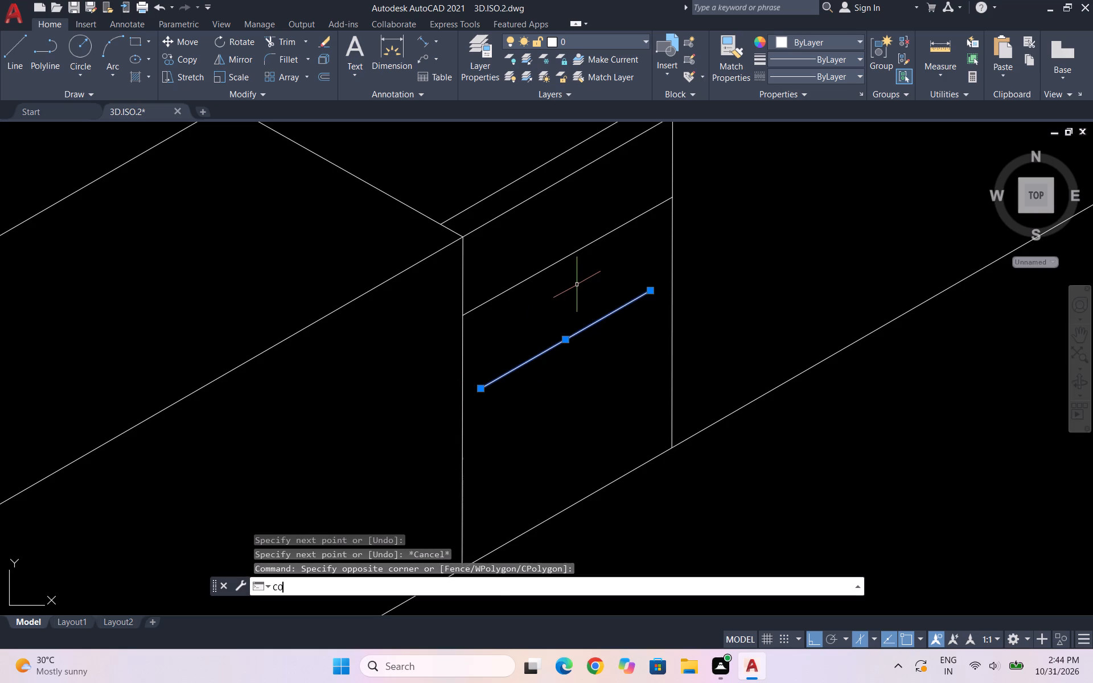
pyautogui.press('Return')
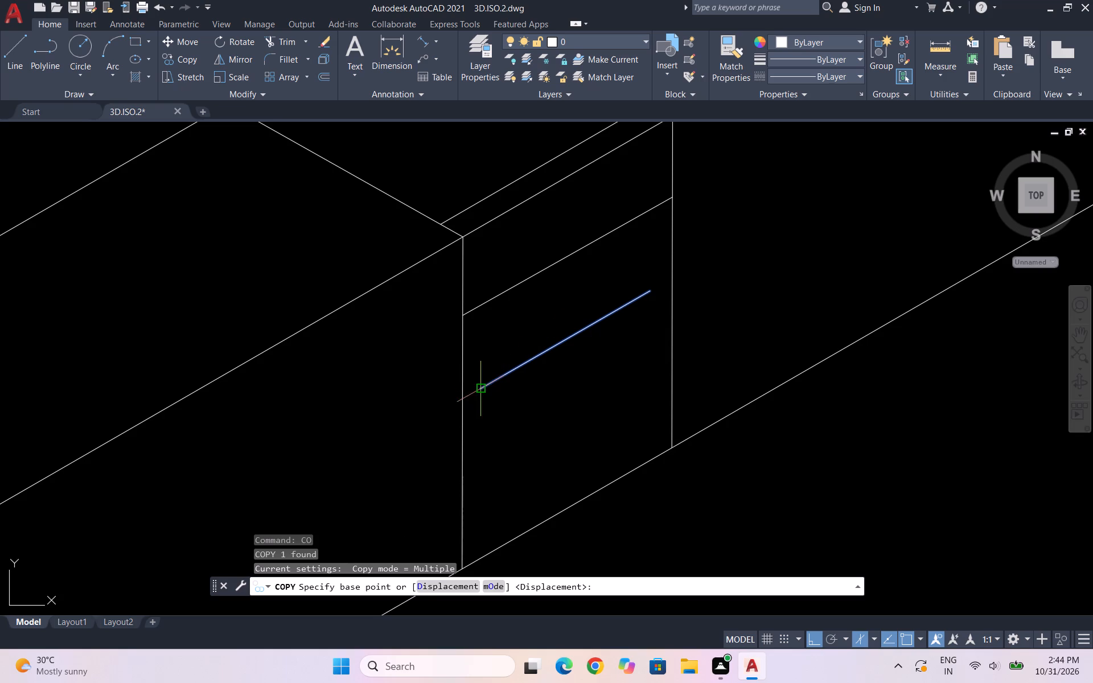
pyautogui.click(477, 388)
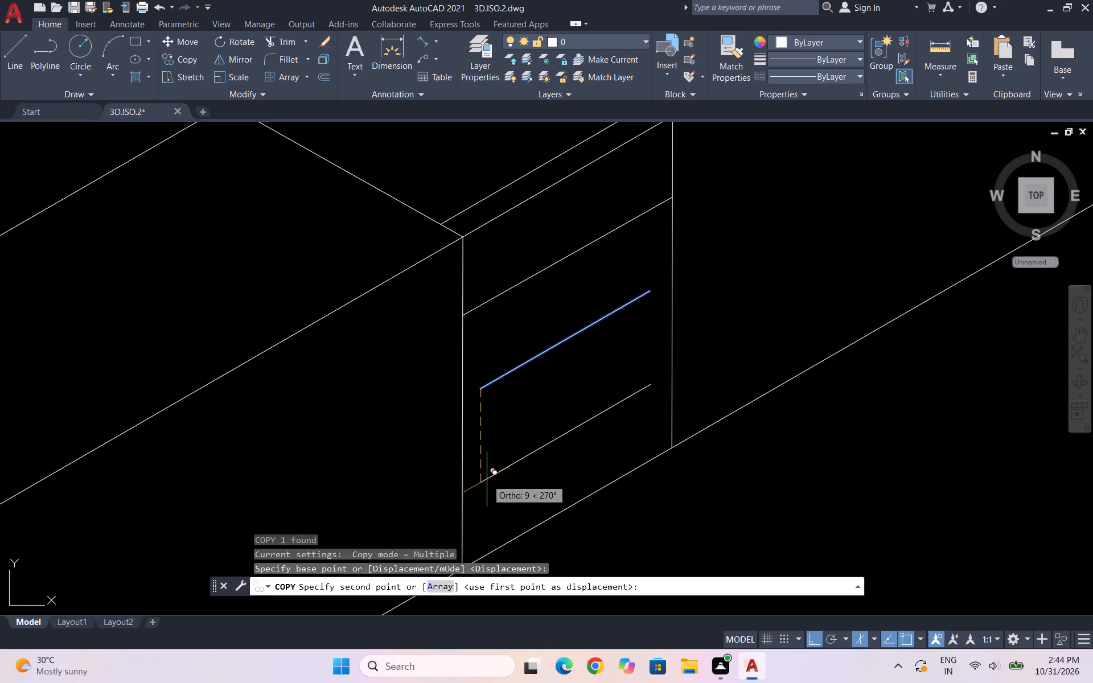
pyautogui.click(487, 479)
pyautogui.press('Escape')
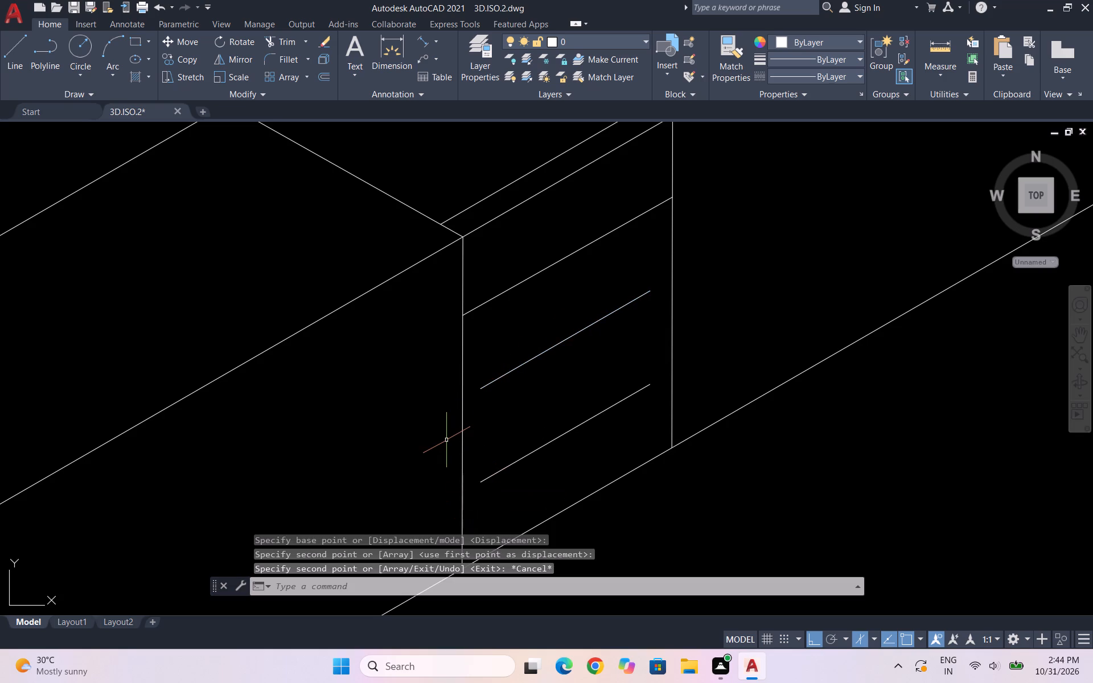
# Join the ends of the two short inner lines with vertical lines to close the panel outline.
pyautogui.press('l')
pyautogui.press('Return')
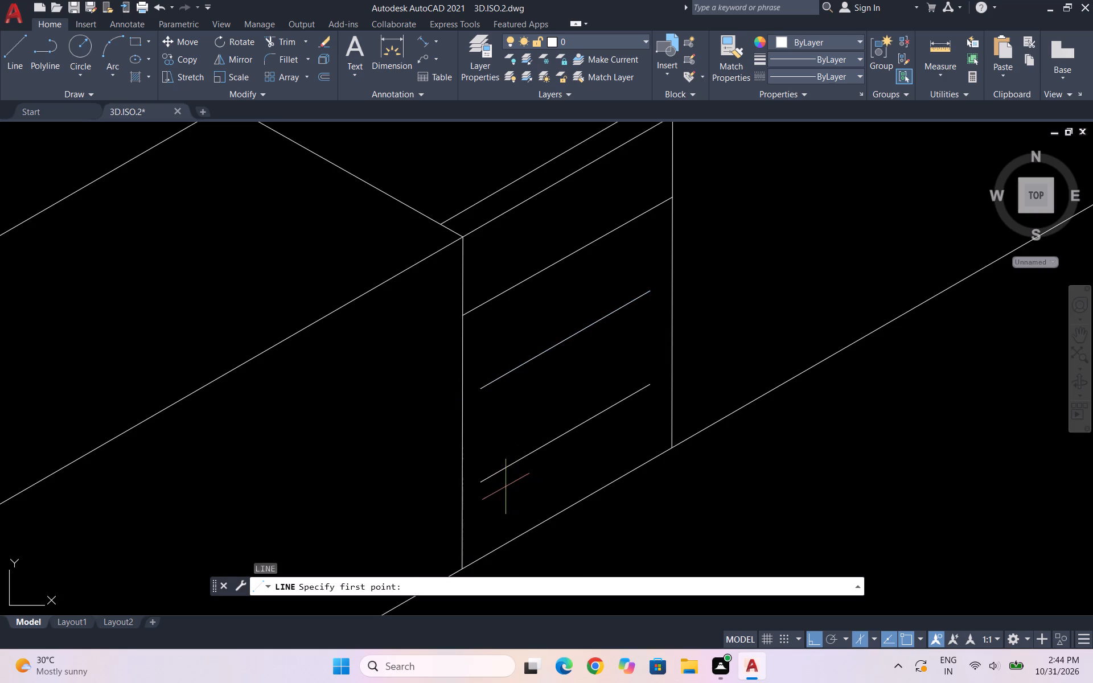
pyautogui.click(483, 480)
pyautogui.click(484, 388)
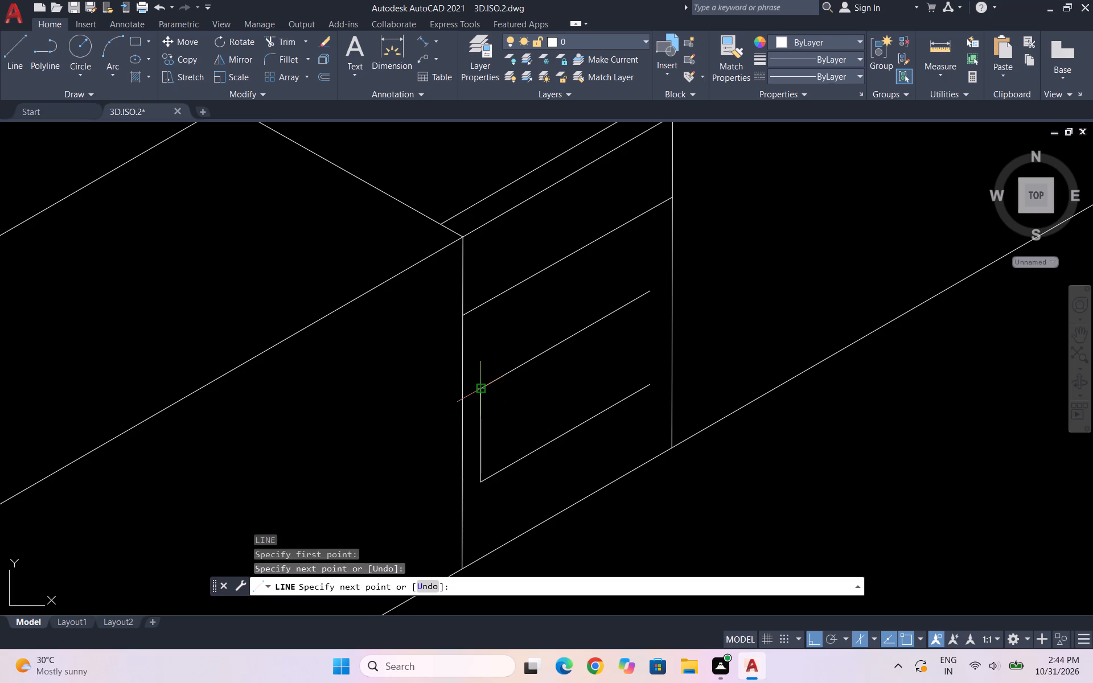
pyautogui.press('Escape')
pyautogui.press('space')
pyautogui.click(644, 386)
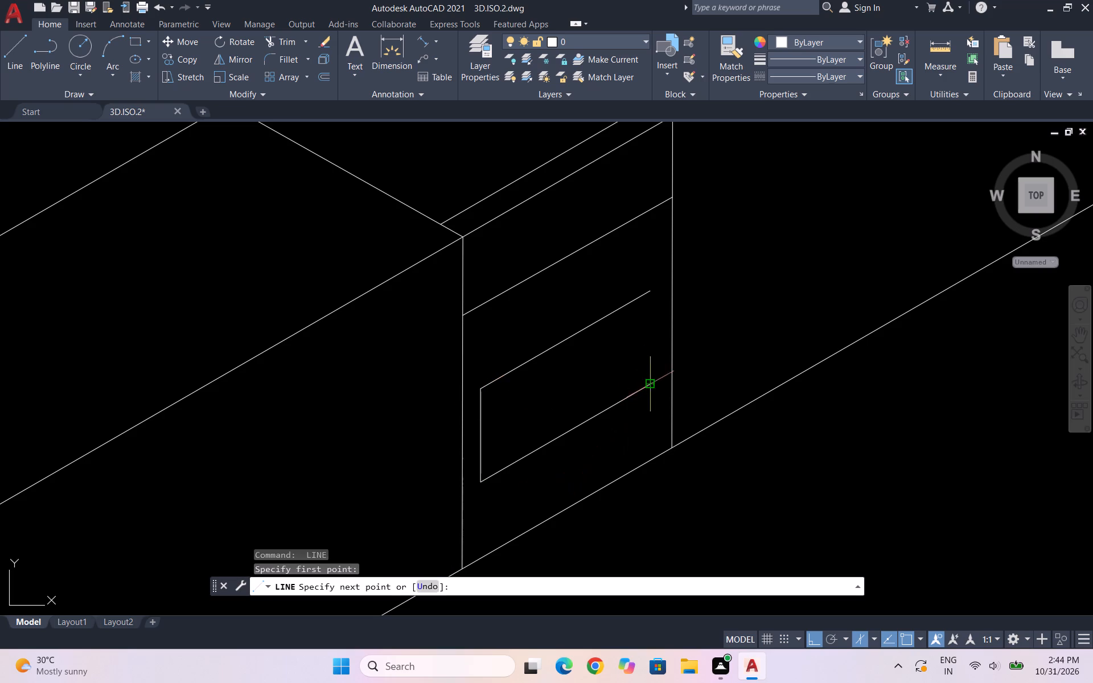
pyautogui.click(652, 294)
pyautogui.press('Escape')
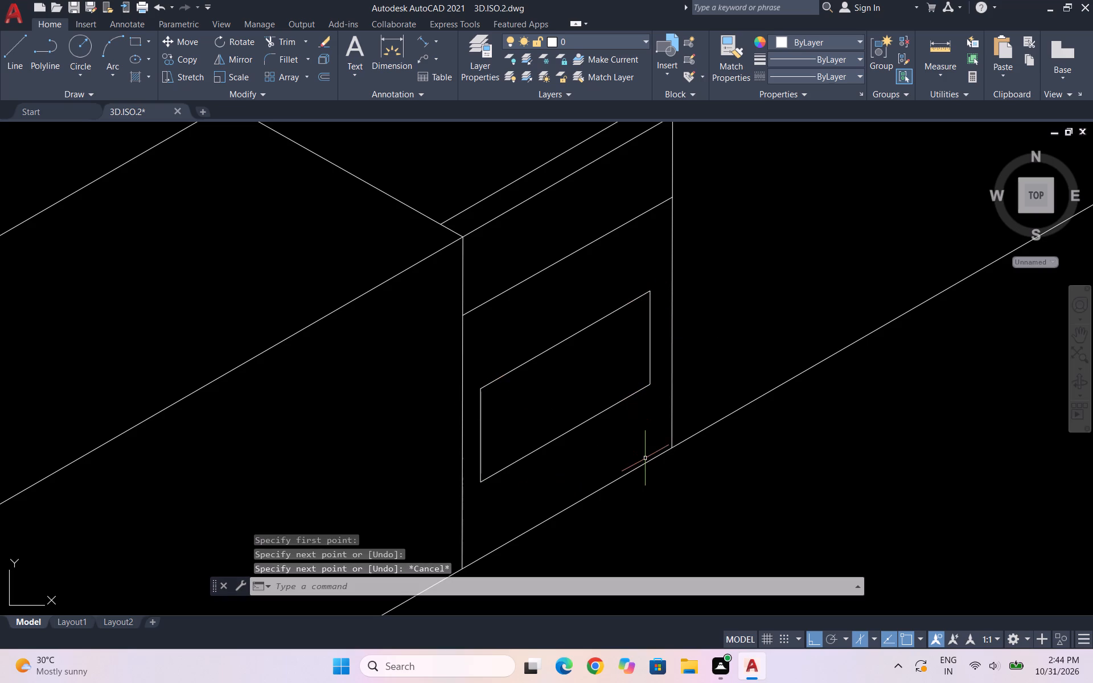
# Draw a downward-bowing three-point arc from the panel's upper left corner through its upper right corner, ending just beyond it.
pyautogui.press('a')
pyautogui.press('Return')
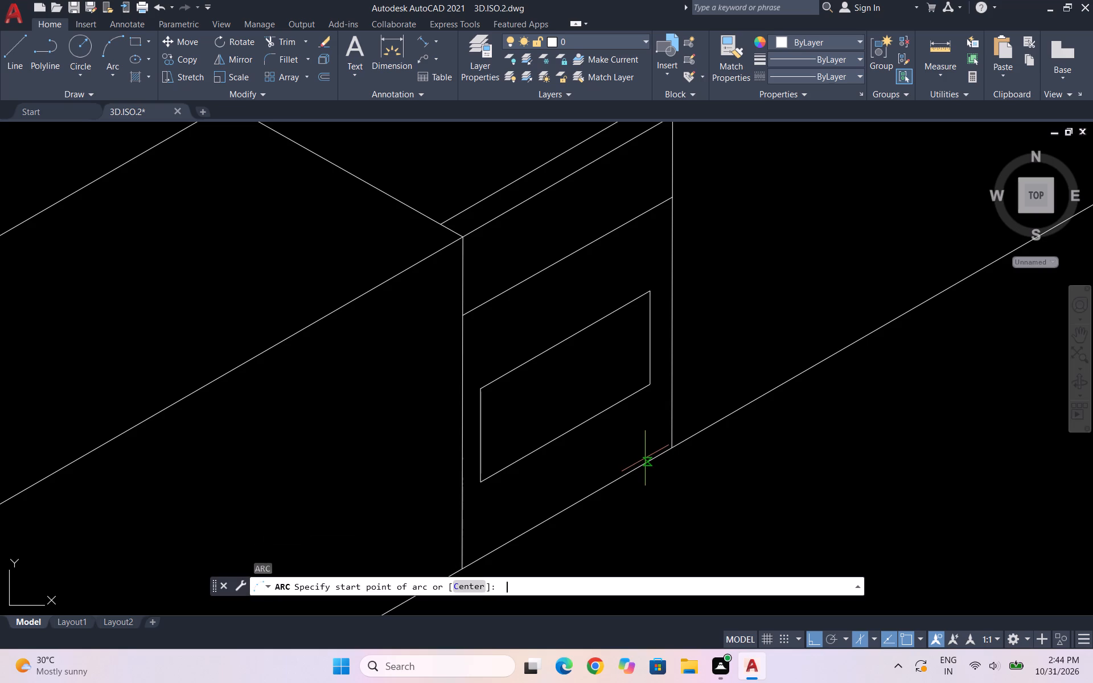
pyautogui.click(480, 390)
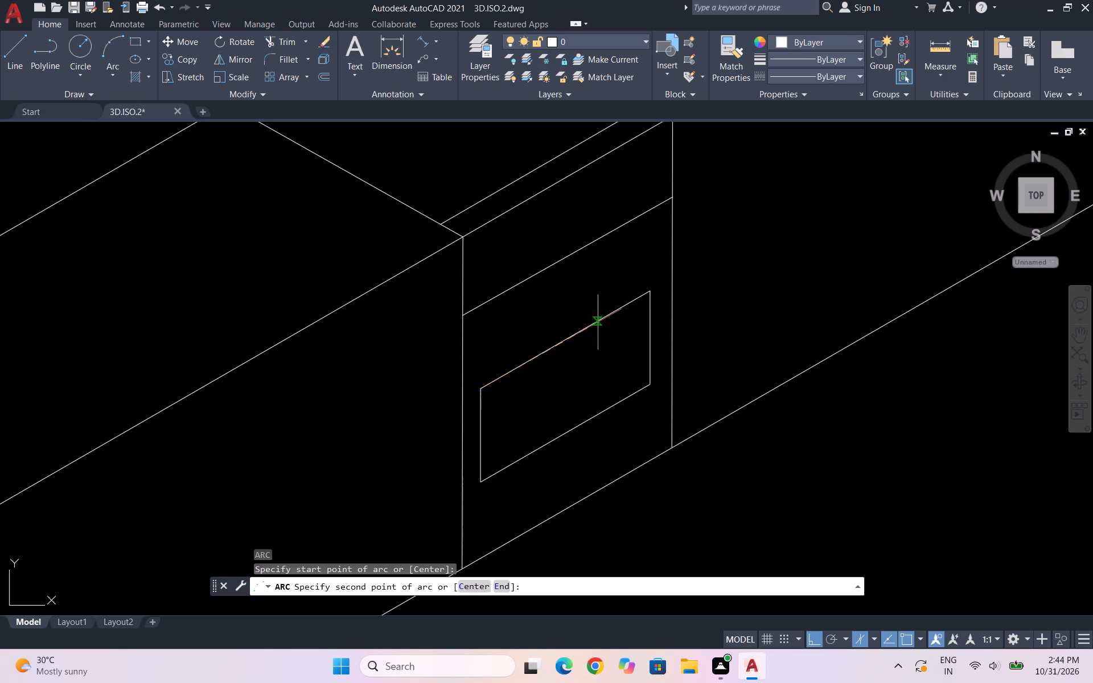
pyautogui.click(654, 287)
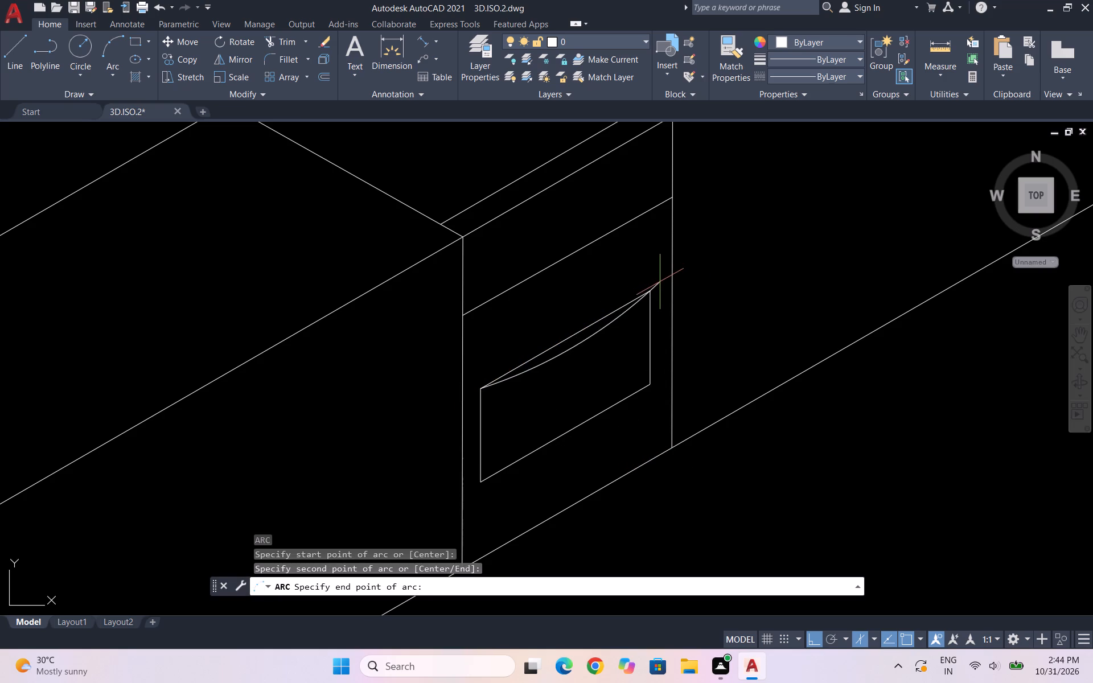
pyautogui.click(660, 282)
# Trim away the panel's straight top edge and the arc's overhang past the upper right corner.
pyautogui.scroll(2, 609, 338)
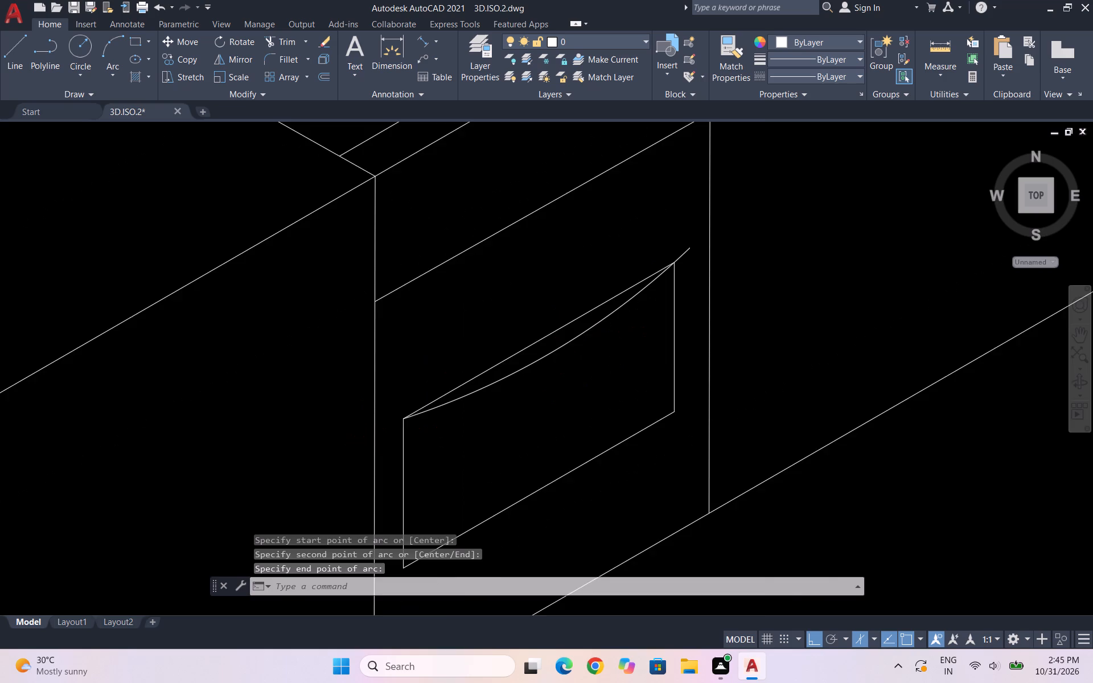
pyautogui.press('Escape')
pyautogui.write('TR')
pyautogui.press('Return')
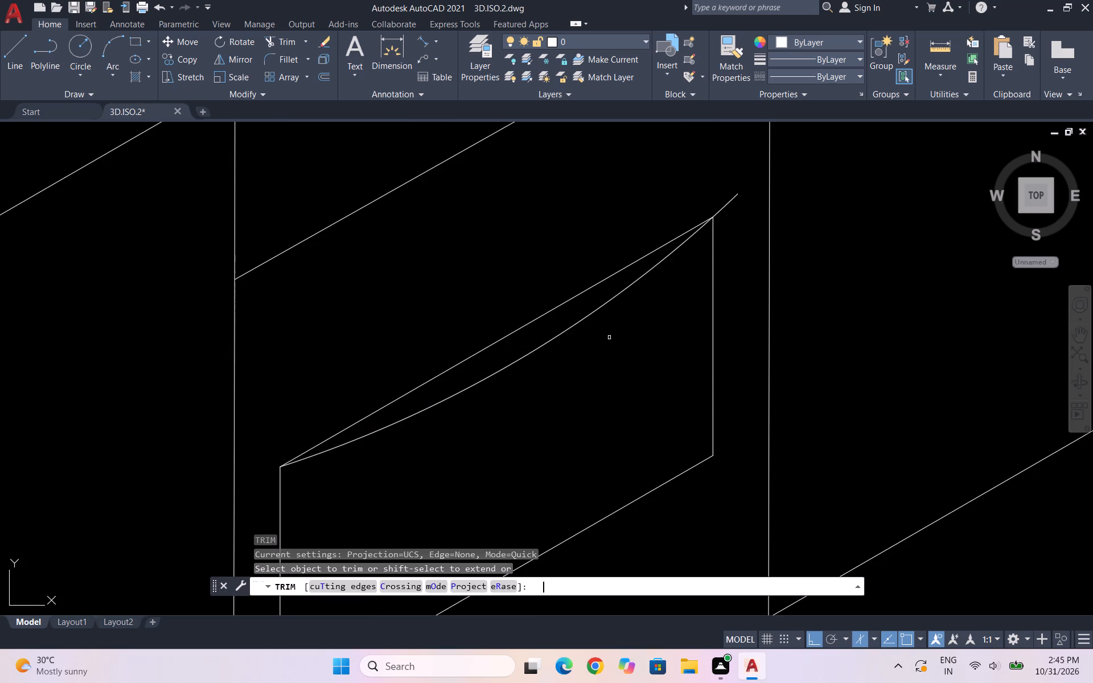
pyautogui.moveTo(570, 306); pyautogui.dragTo(543, 294)
pyautogui.click(493, 273)
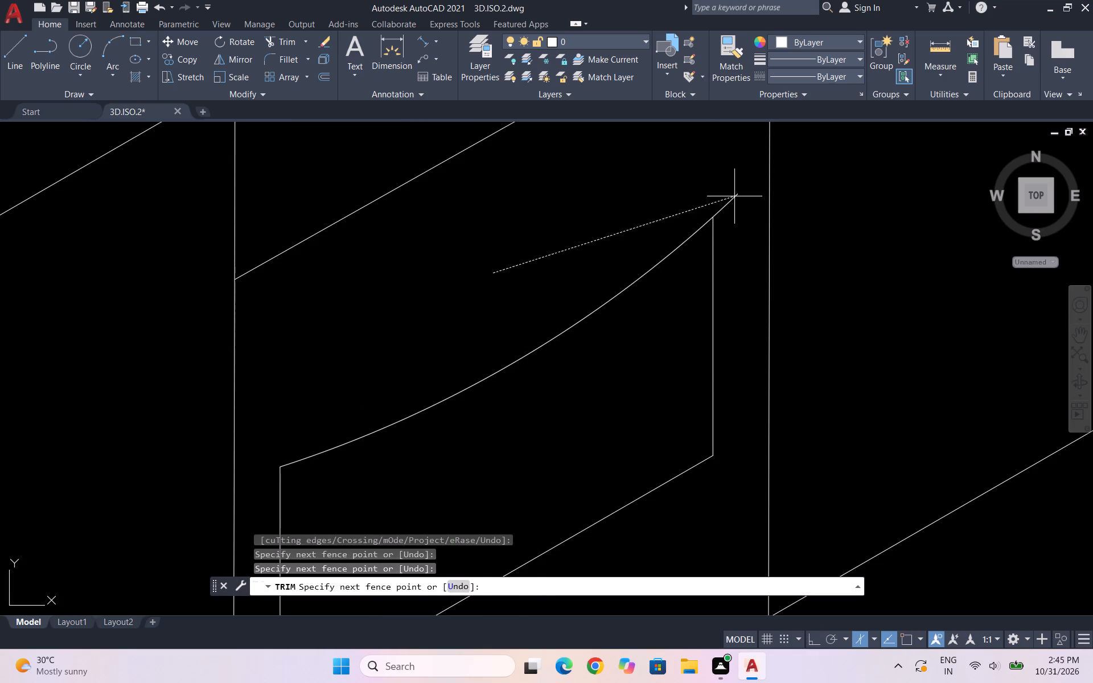
pyautogui.click(734, 196)
pyautogui.click(734, 204)
pyautogui.click(718, 186)
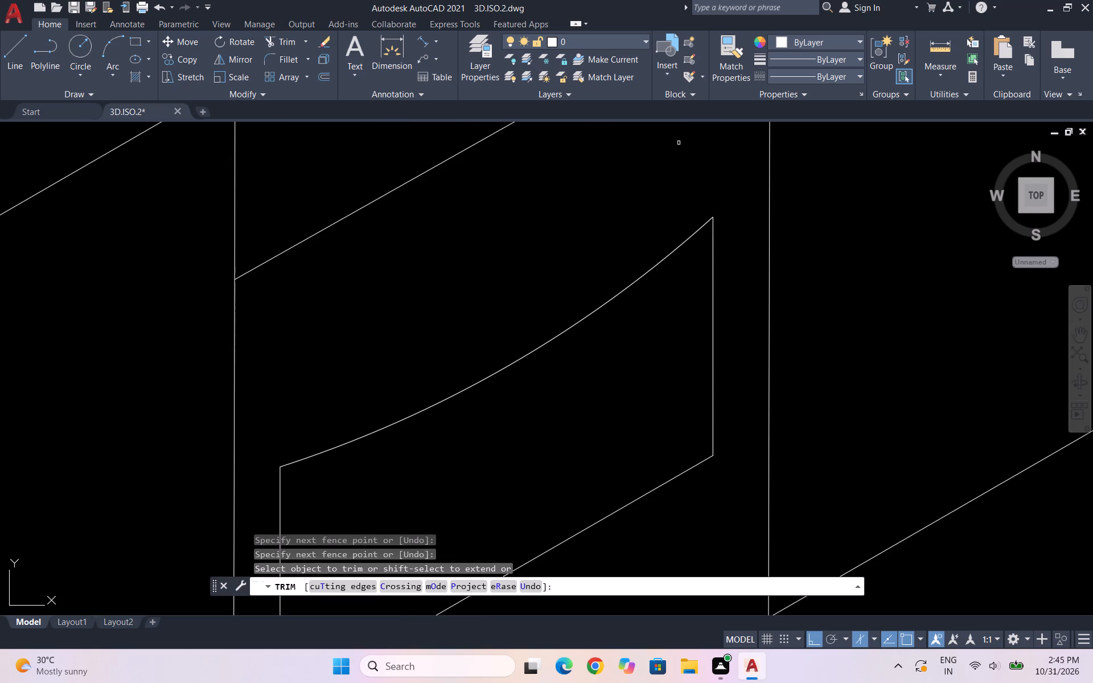
pyautogui.scroll(-1, 679, 144)
pyautogui.press('Escape')
pyautogui.press('Escape')
pyautogui.press('Escape')
pyautogui.press('Escape')
pyautogui.press('Escape')
pyautogui.press('Escape')
pyautogui.press('Escape')
pyautogui.press('Escape')
pyautogui.press('Escape')
pyautogui.press('Escape')
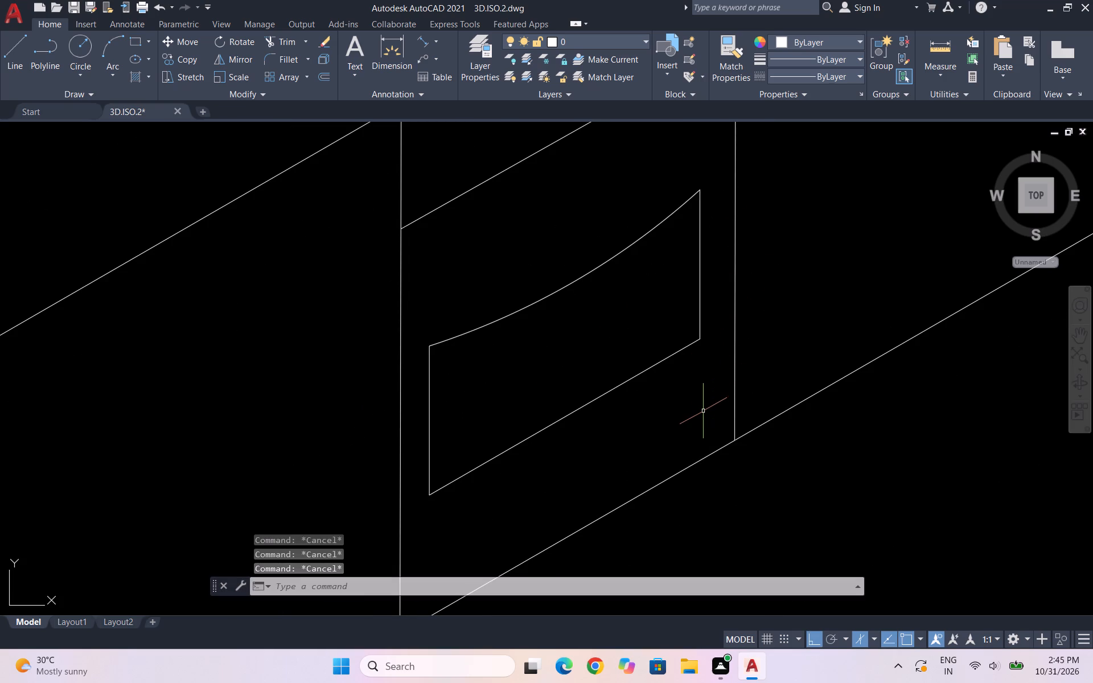
# Draw a downward-bowing three-point arc from the panel's lower left corner through its lower right corner, ending just beyond the unit's right edge.
pyautogui.scroll(1, 698, 427)
pyautogui.press('a')
pyautogui.press('Return')
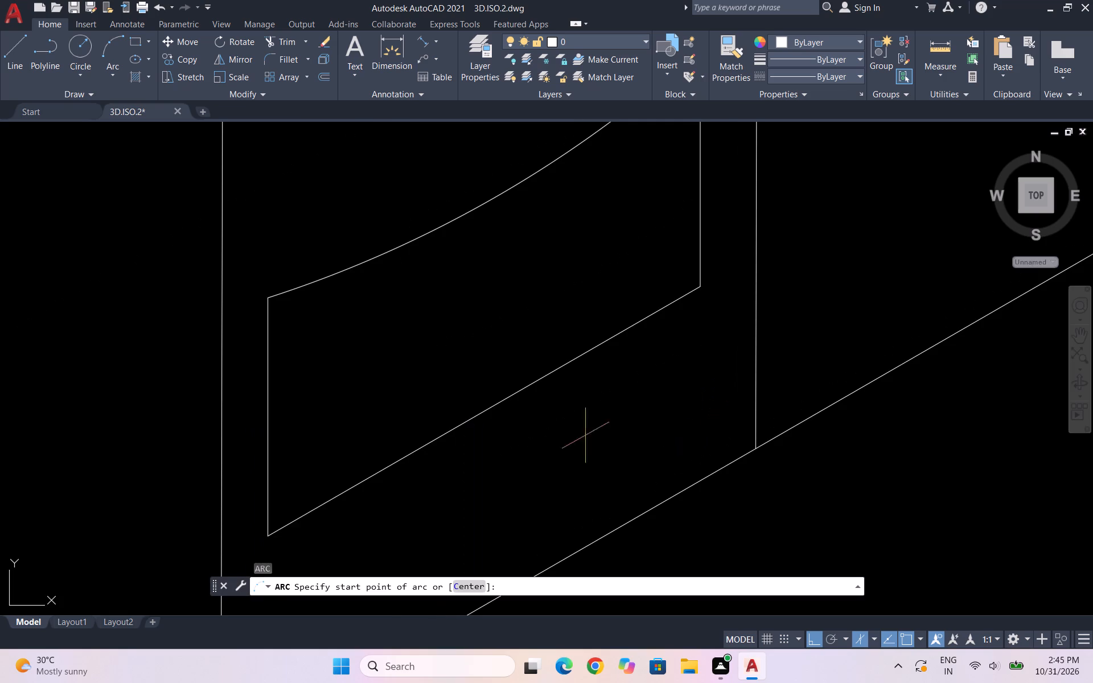
pyautogui.click(270, 539)
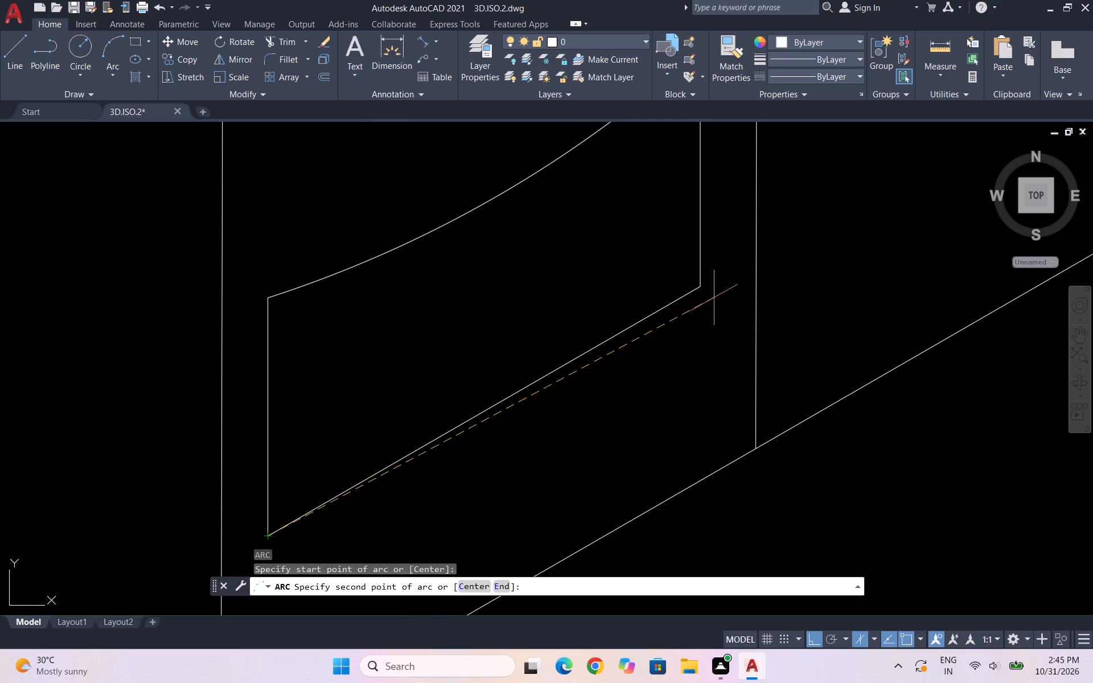
pyautogui.click(697, 287)
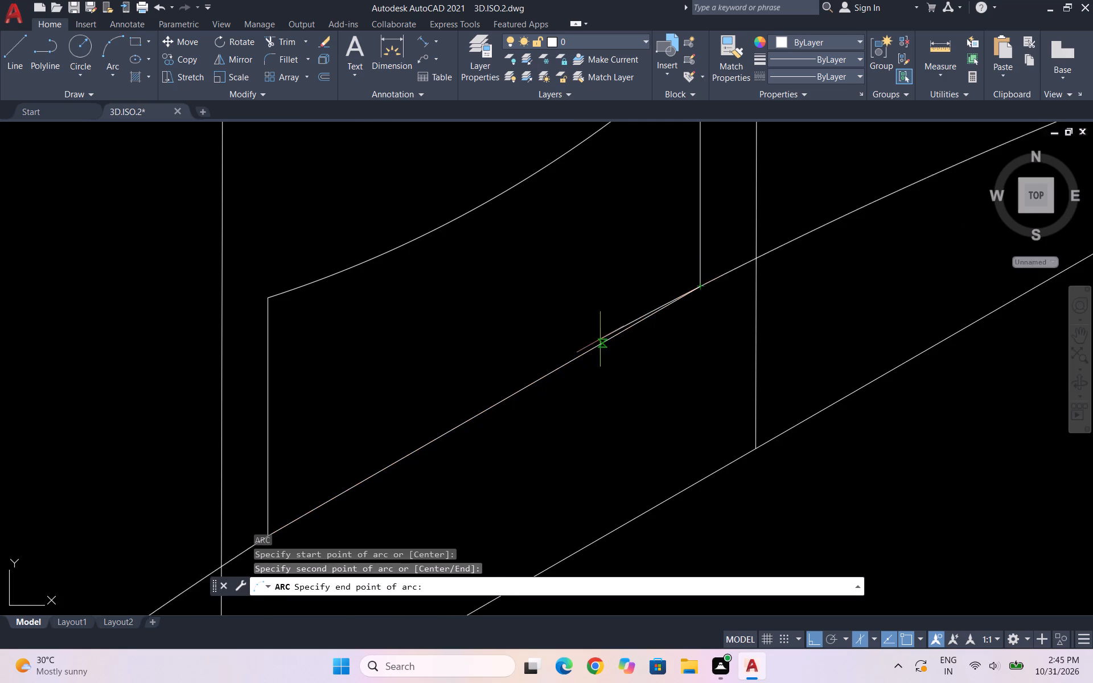
pyautogui.scroll(-2, 595, 340)
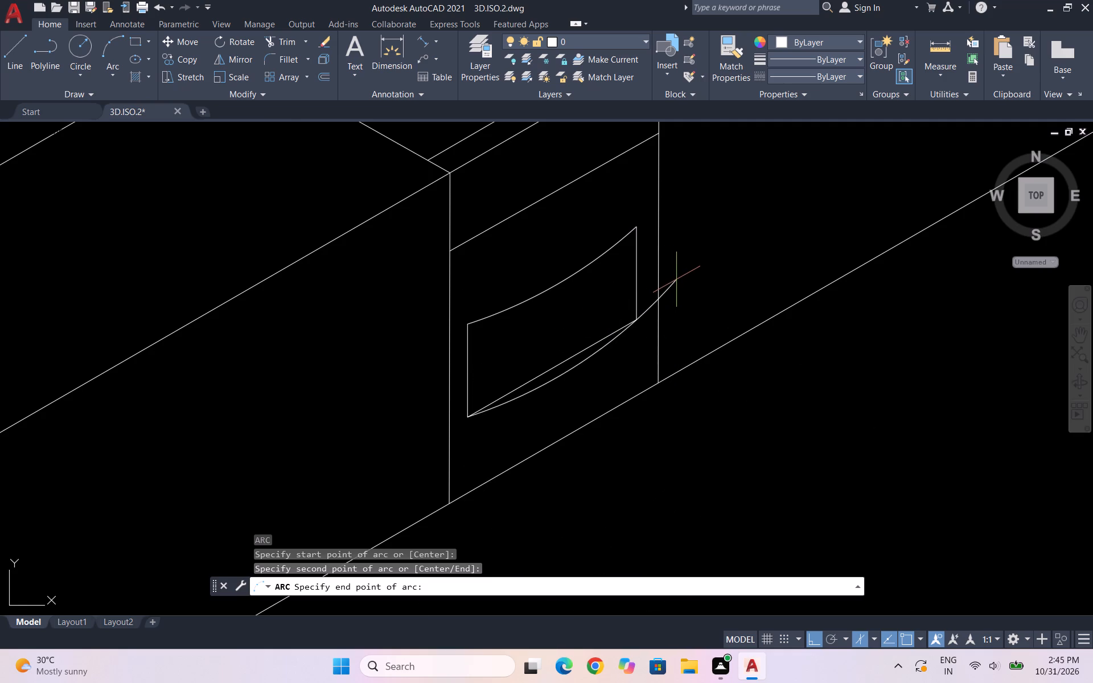
pyautogui.scroll(2, 674, 280)
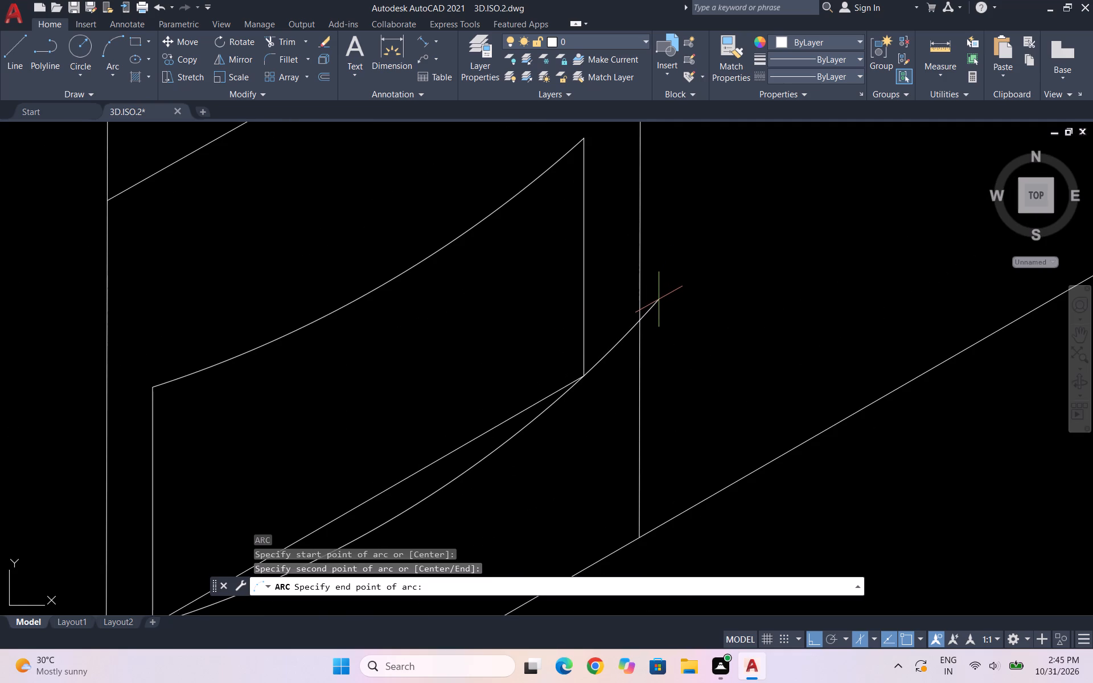
pyautogui.click(651, 308)
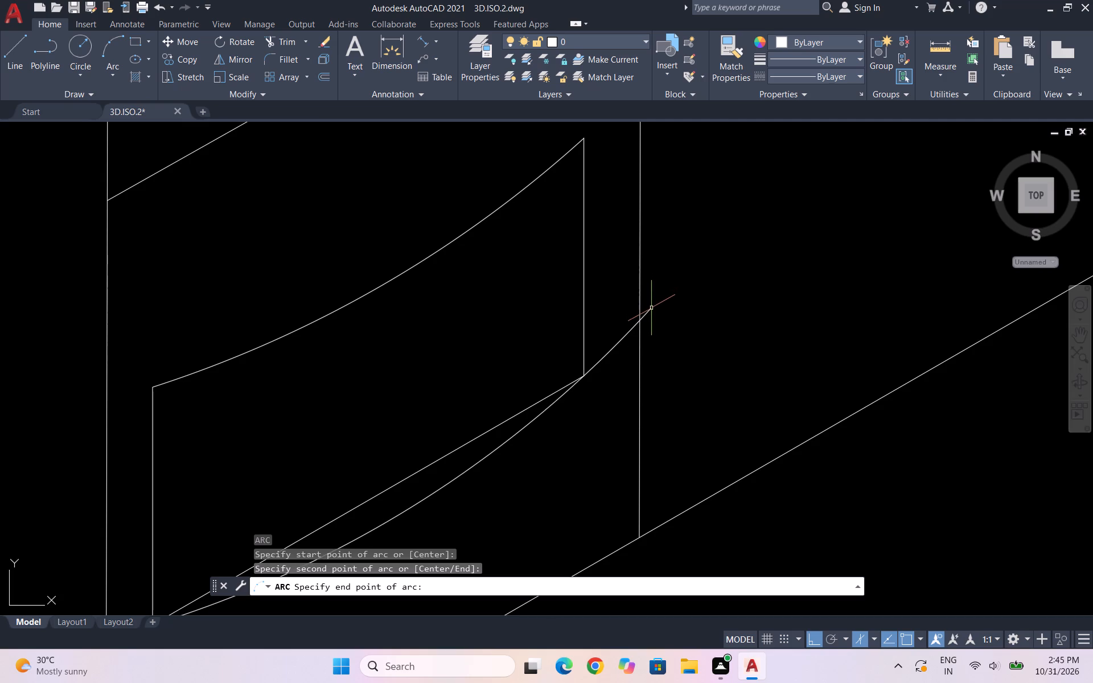
pyautogui.press('Escape')
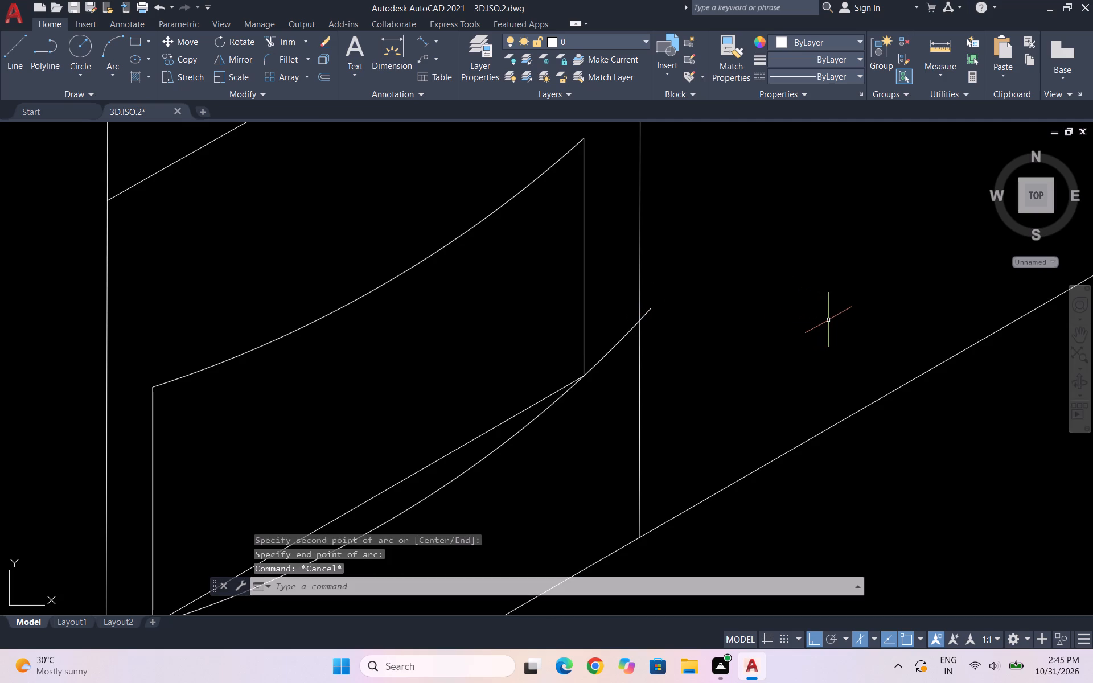
# Trim away the panel's straight bottom edge and the new arc's overhang past the lower right corner.
pyautogui.write('TR')
pyautogui.press('Return')
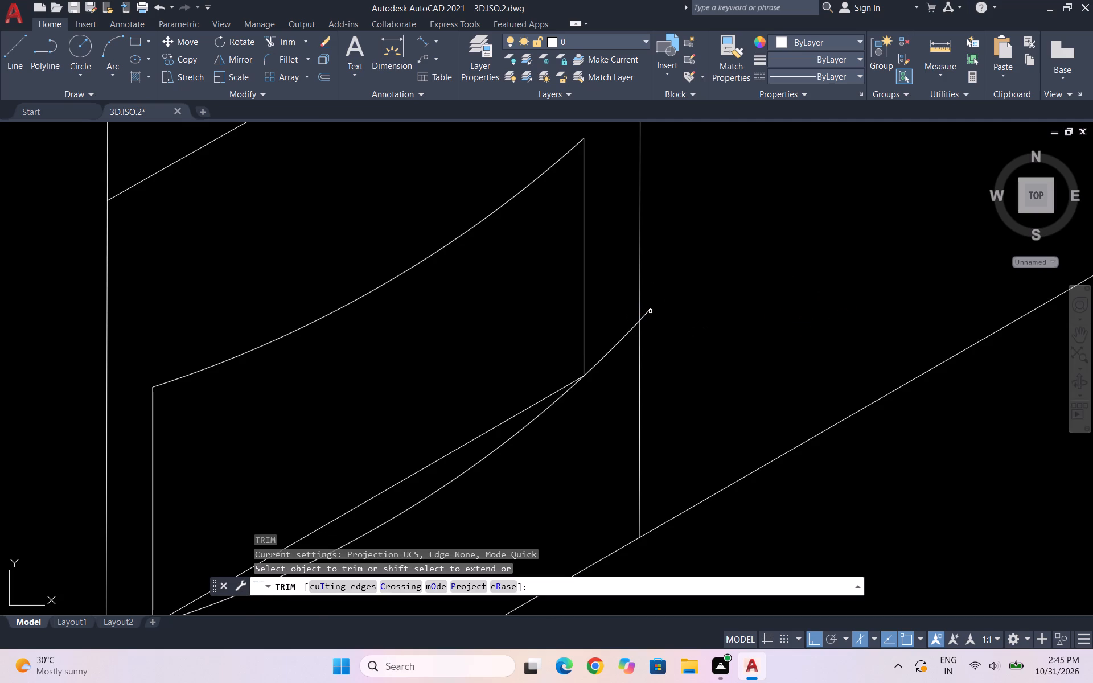
pyautogui.scroll(2, 650, 311)
pyautogui.click(650, 311)
pyautogui.click(650, 294)
pyautogui.moveTo(548, 450); pyautogui.dragTo(509, 298)
pyautogui.scroll(-1, 573, 297)
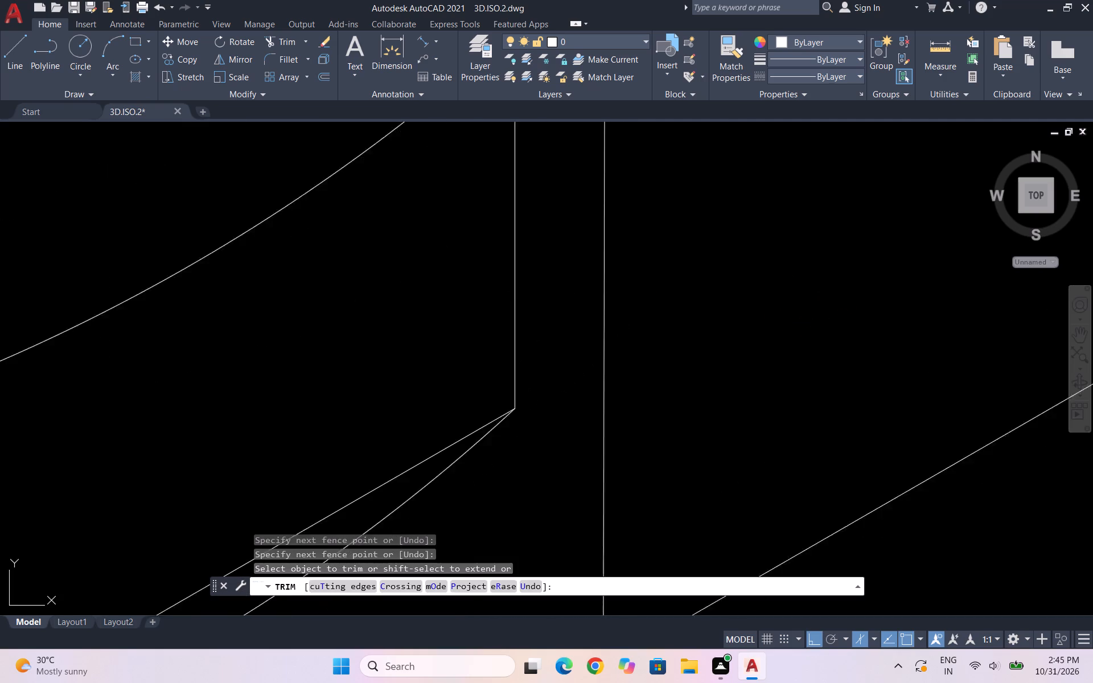
pyautogui.scroll(-1, 581, 303)
pyautogui.moveTo(458, 425); pyautogui.dragTo(439, 403)
pyautogui.click(433, 375)
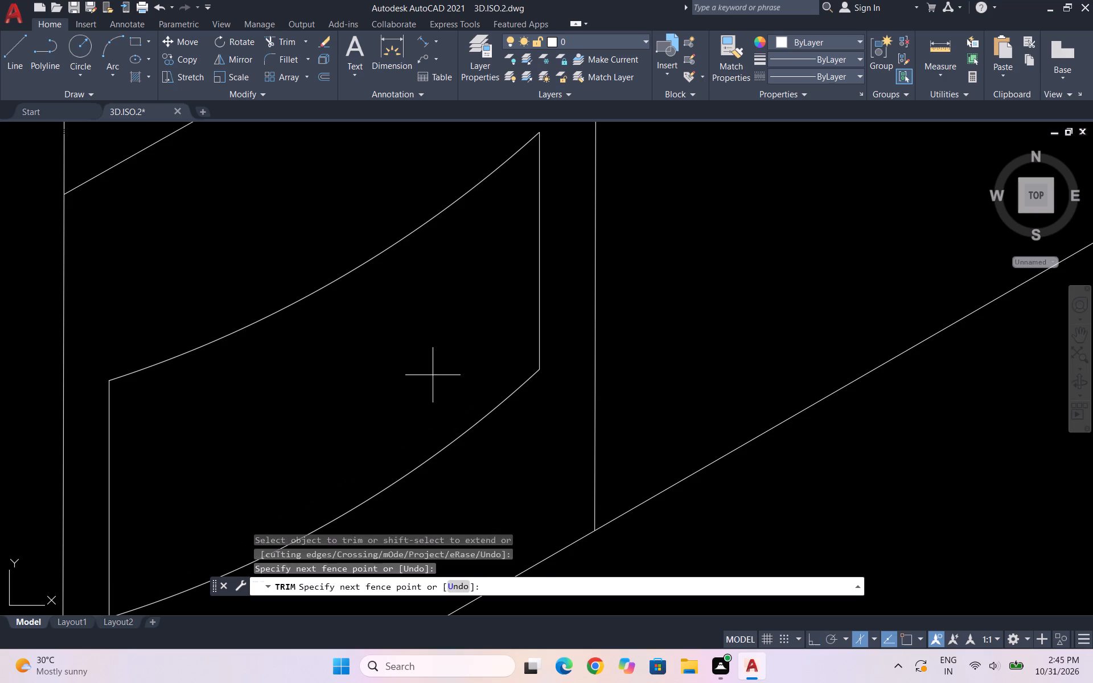
pyautogui.press('Escape')
pyautogui.press('Escape')
pyautogui.press('Escape')
pyautogui.press('Escape')
# Draw an outward-bowing three-point arc from the panel's upper right corner through its lower right corner, ending below the unit's base line.
pyautogui.press('a')
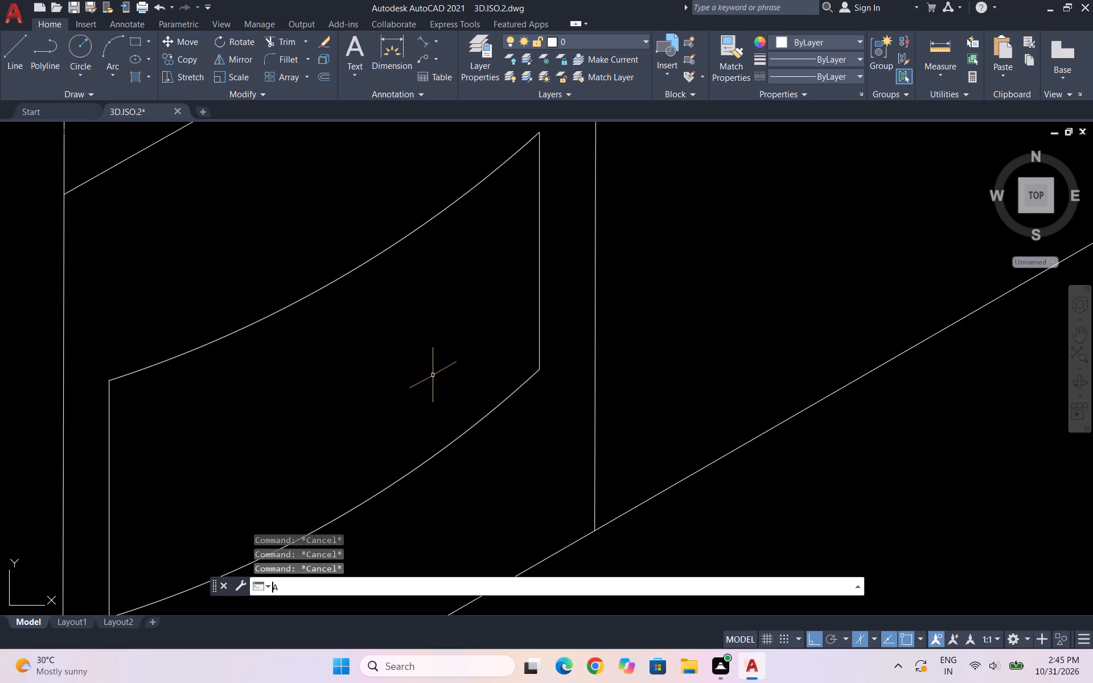
pyautogui.press('Return')
pyautogui.scroll(-1, 883, 87)
pyautogui.scroll(-2, 478, 248)
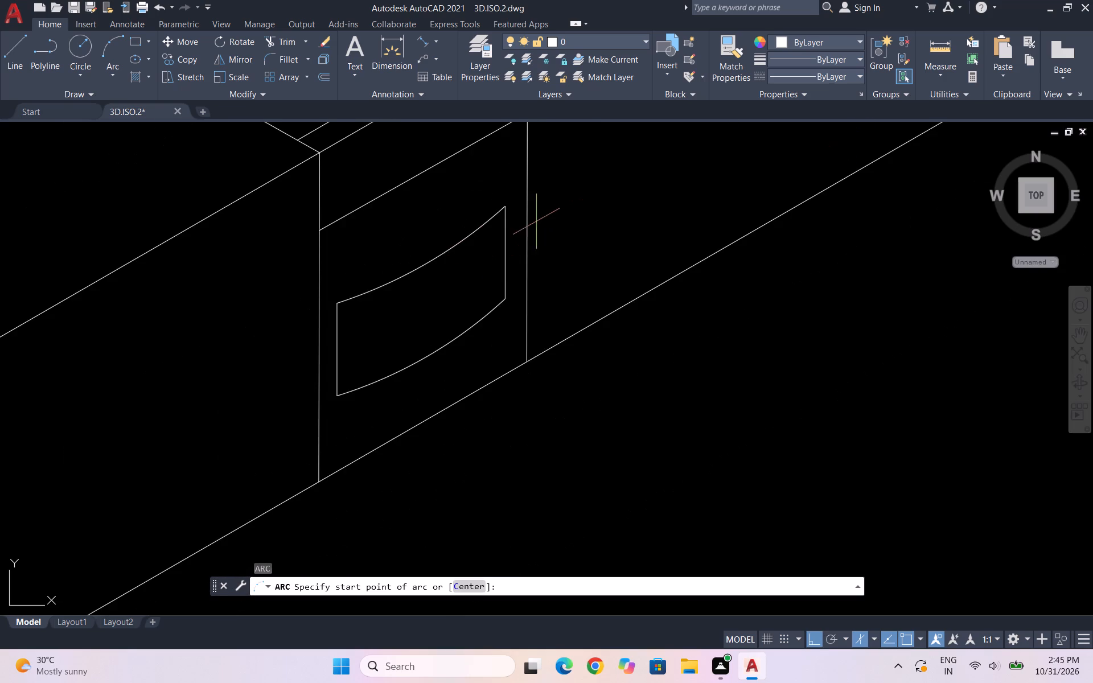
pyautogui.scroll(1, 530, 218)
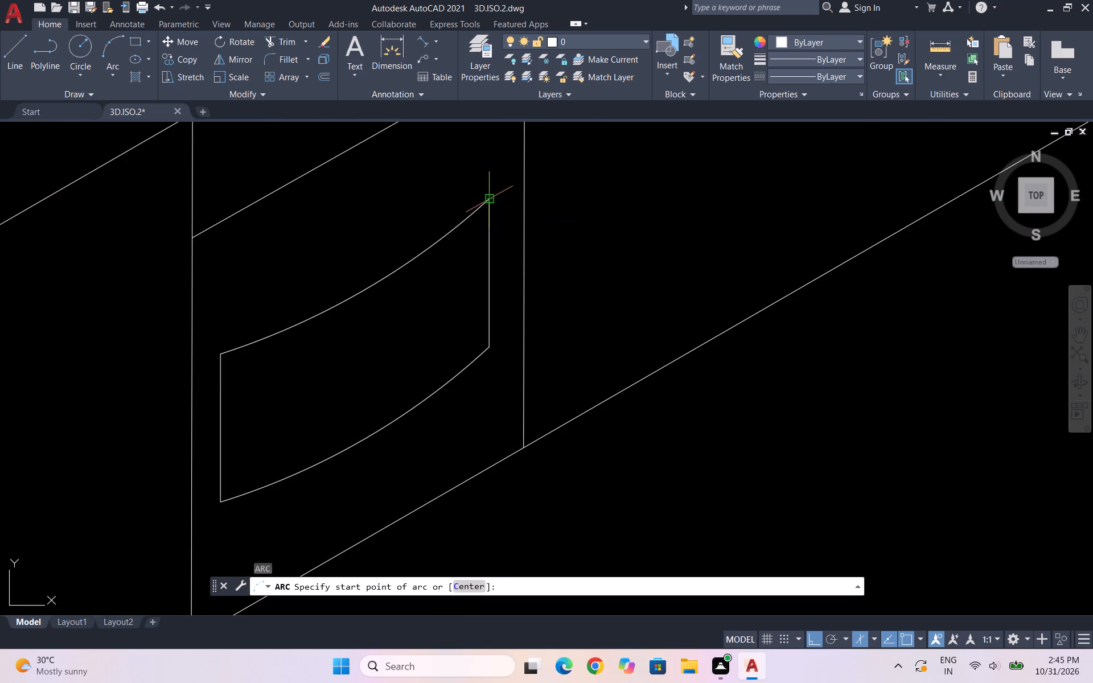
pyautogui.click(490, 200)
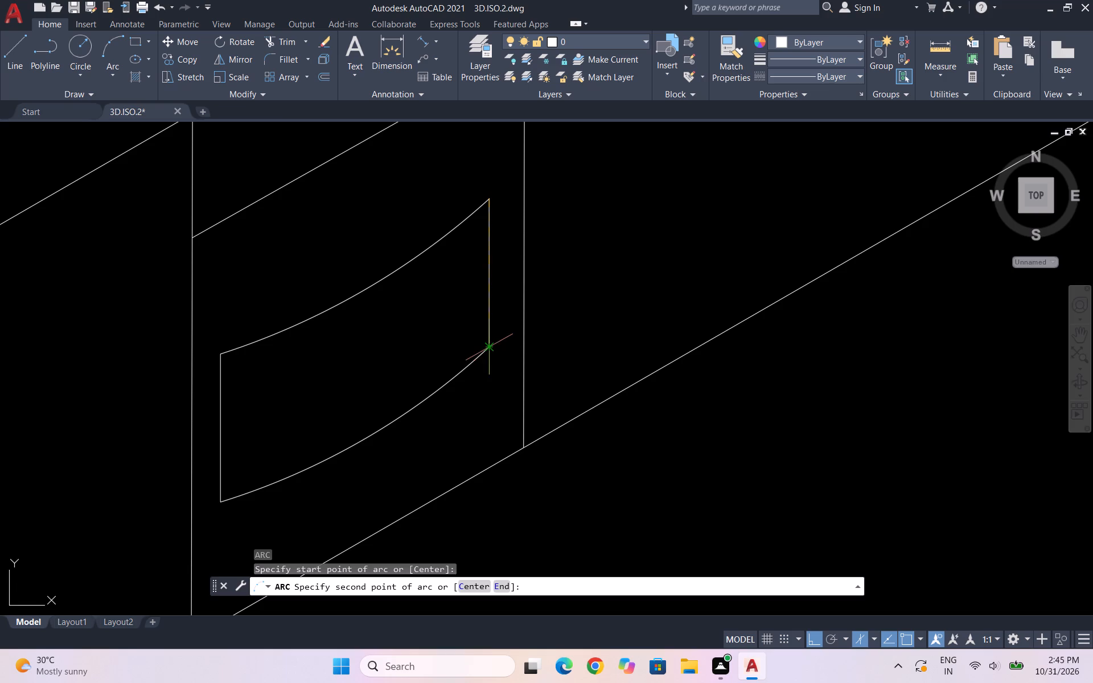
pyautogui.click(488, 347)
pyautogui.scroll(-2, 455, 373)
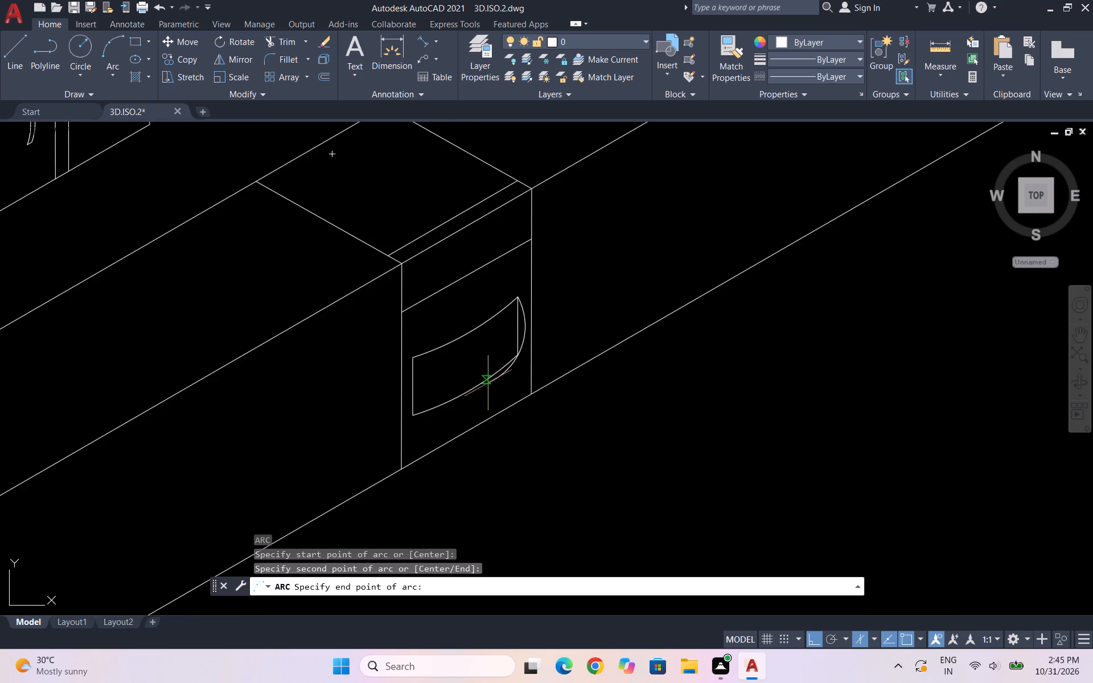
pyautogui.scroll(1, 482, 385)
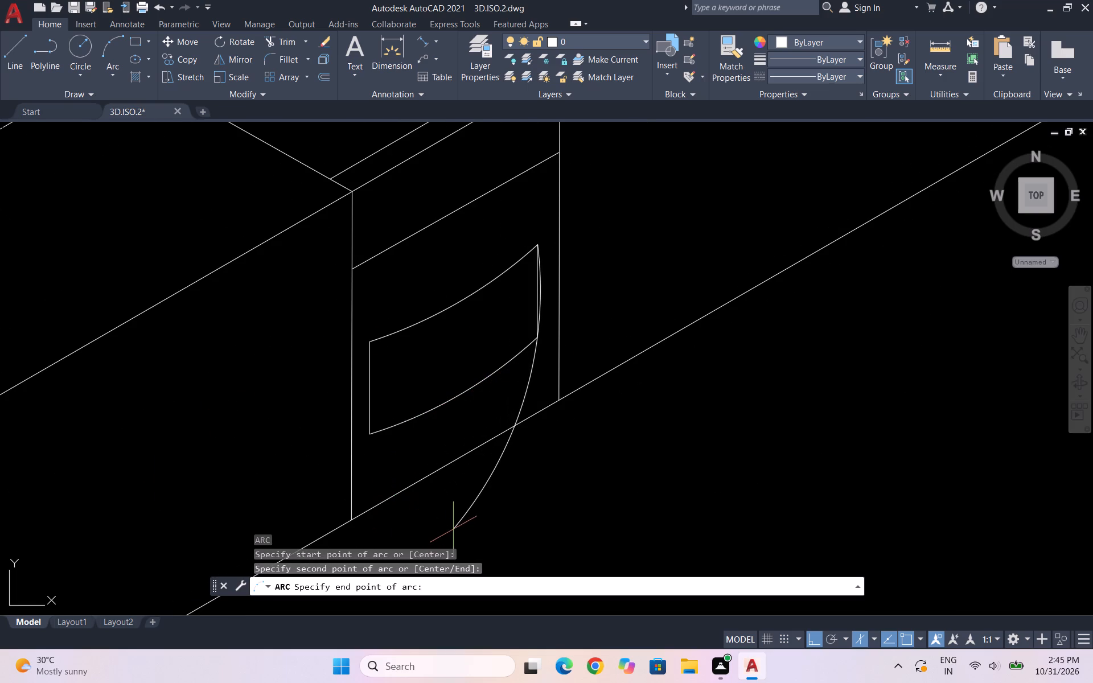
pyautogui.click(453, 528)
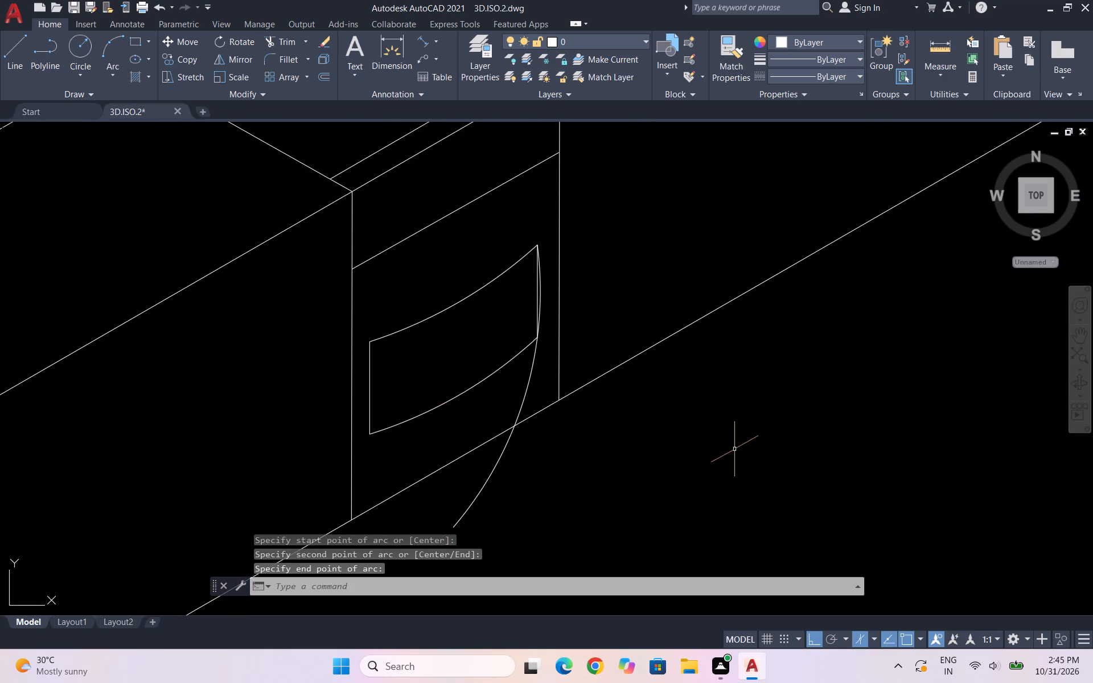
pyautogui.press('Escape')
# Trim away the panel's straight right edge and all of the new arc below the lower right corner.
pyautogui.write('TR')
pyautogui.press('Return')
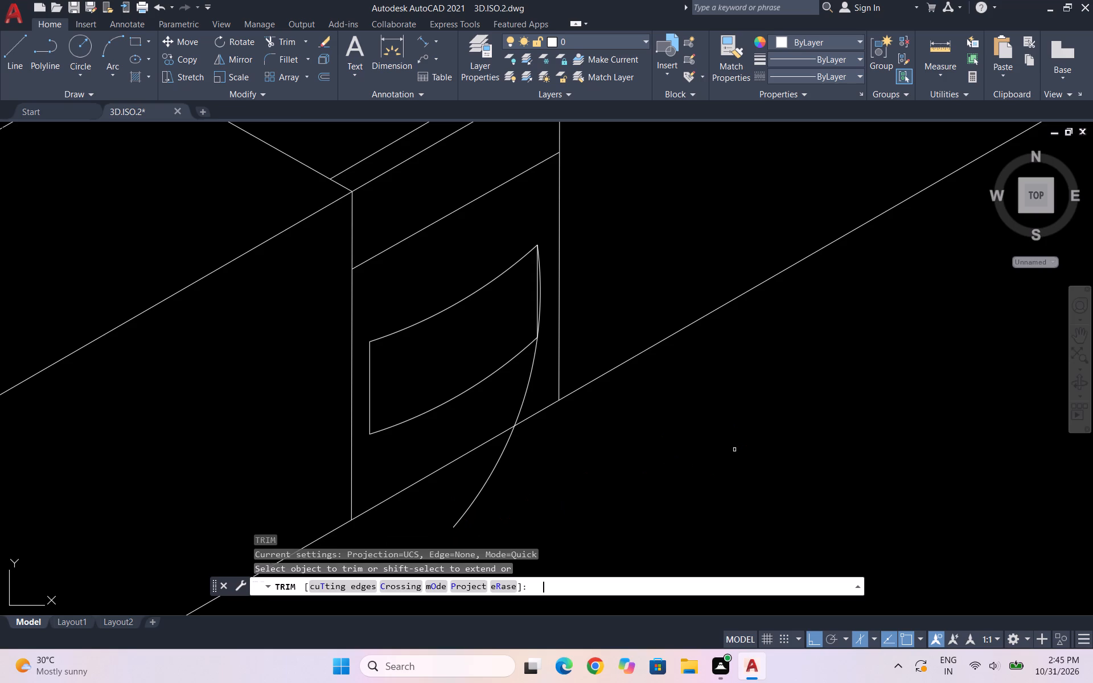
pyautogui.scroll(3, 544, 296)
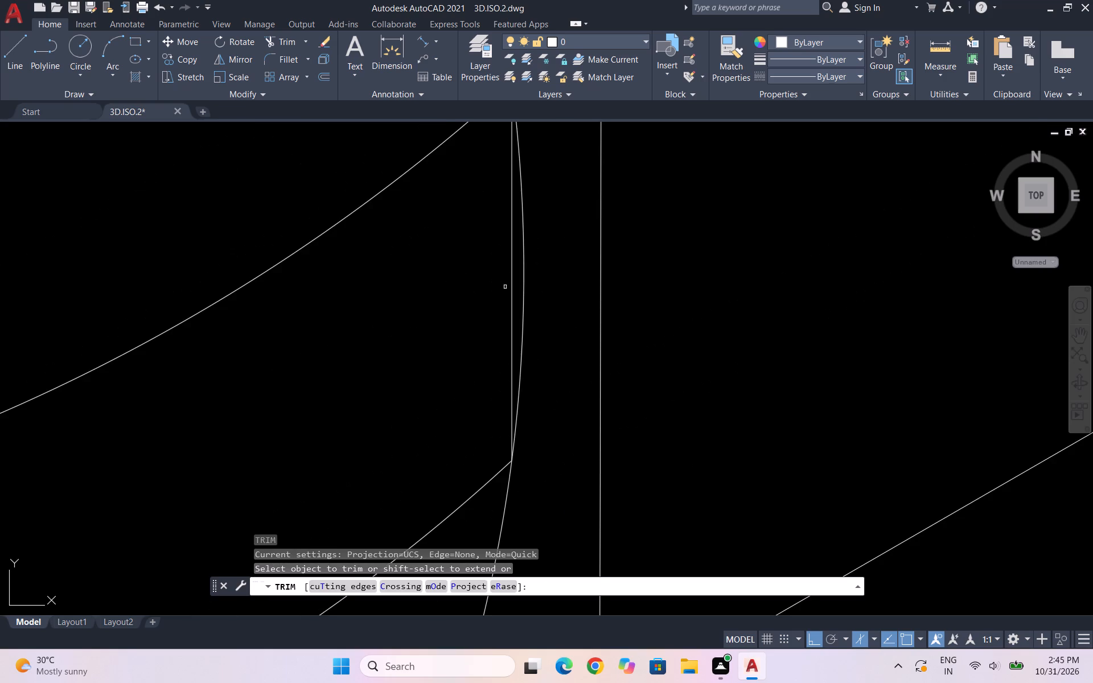
pyautogui.scroll(2, 502, 287)
pyautogui.moveTo(522, 301); pyautogui.dragTo(504, 295)
pyautogui.moveTo(540, 297); pyautogui.dragTo(281, 299)
pyautogui.scroll(-4, 262, 282)
pyautogui.scroll(2, 311, 383)
pyautogui.moveTo(311, 382); pyautogui.dragTo(356, 382)
pyautogui.scroll(-4, 355, 361)
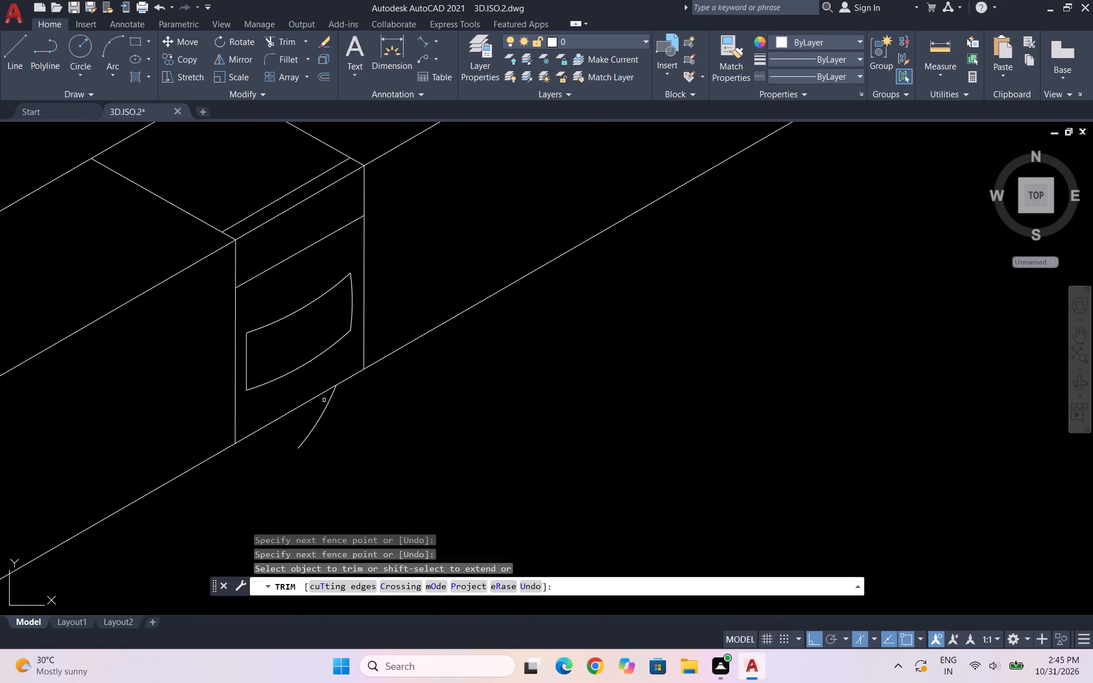
pyautogui.scroll(1, 326, 403)
pyautogui.moveTo(326, 404); pyautogui.dragTo(429, 446)
pyautogui.press('Escape')
pyautogui.press('Escape')
pyautogui.press('Escape')
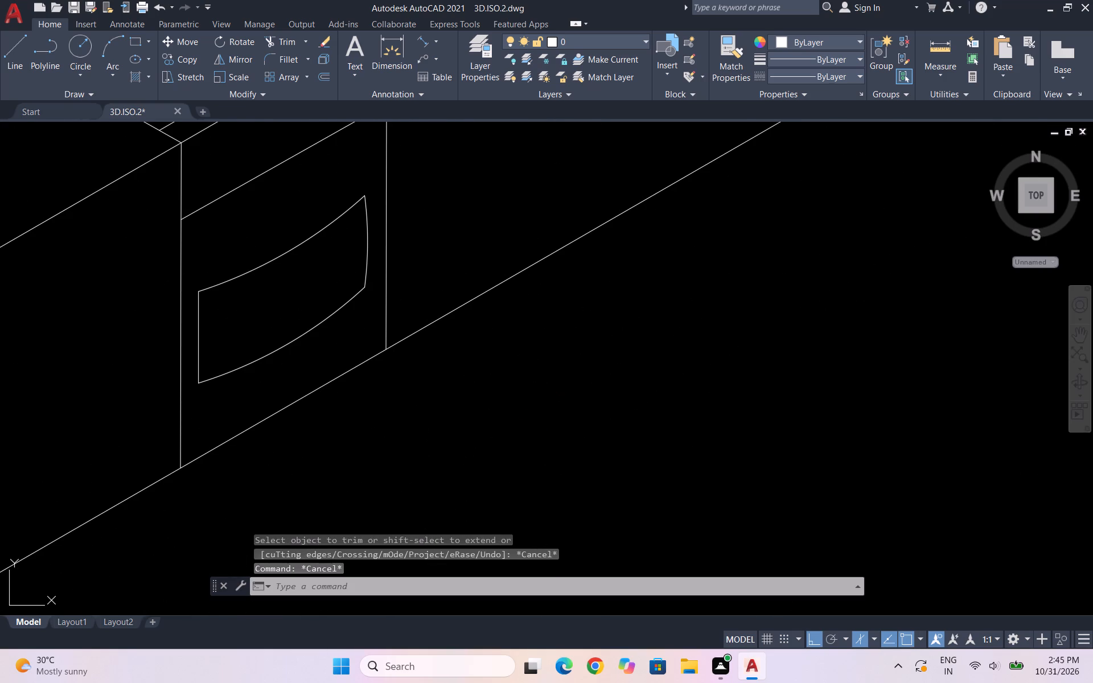
# Draw an outward-bowing three-point arc from the panel's upper left corner through its lower left corner, ending well below the unit's base line.
pyautogui.press('a')
pyautogui.press('Return')
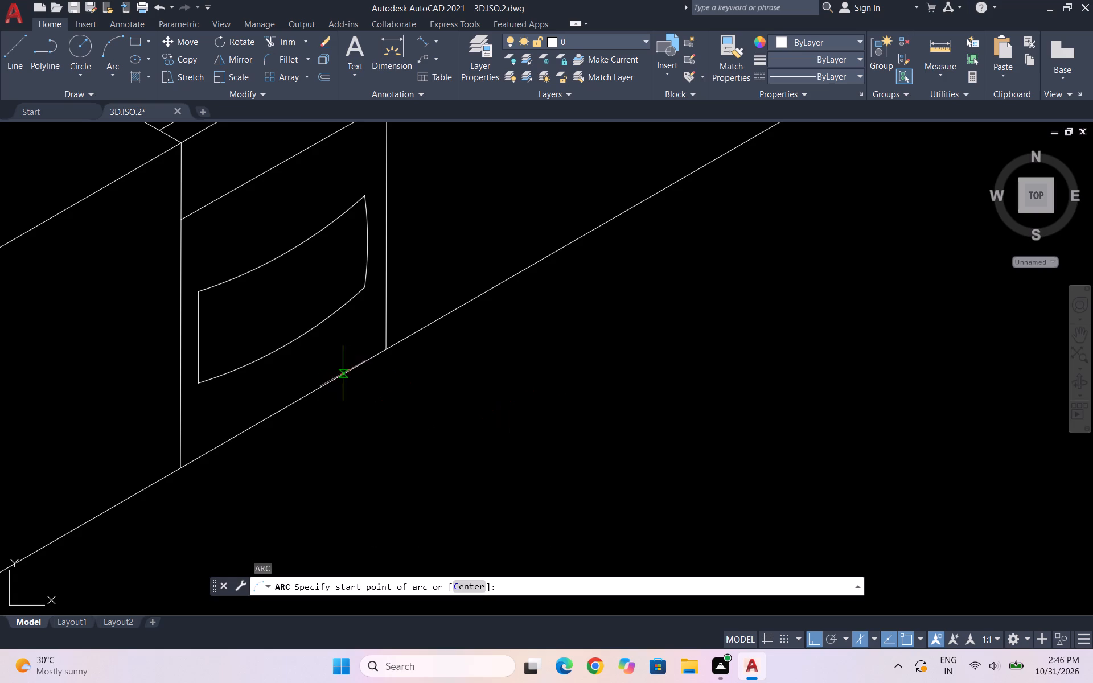
pyautogui.scroll(1, 195, 307)
pyautogui.click(196, 281)
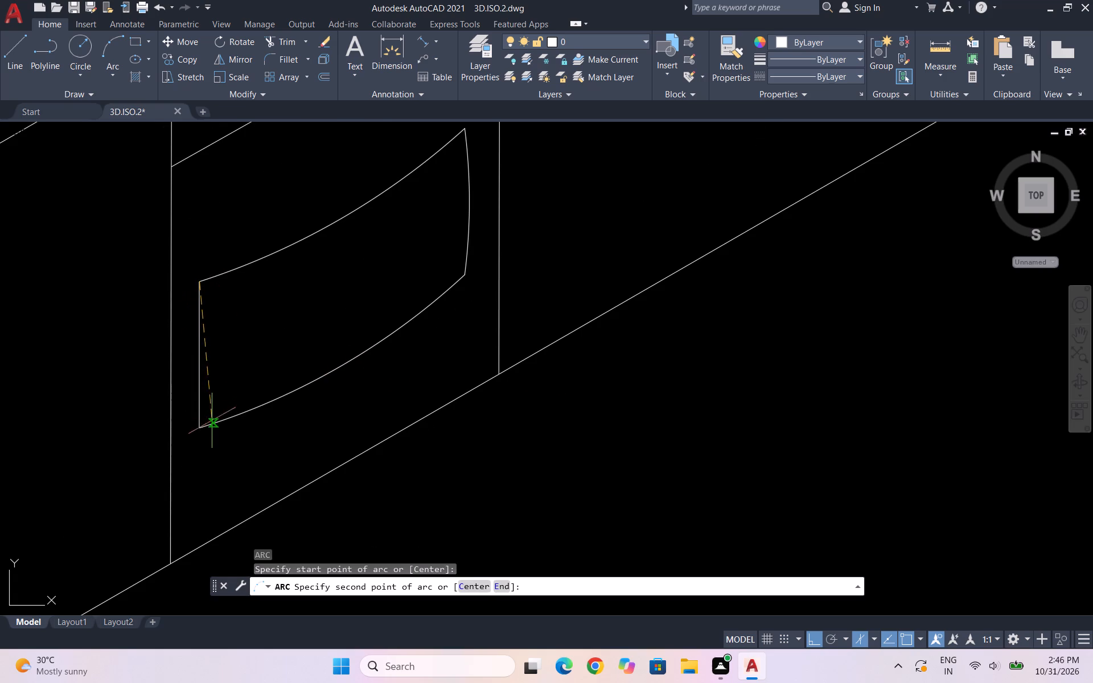
pyautogui.click(200, 433)
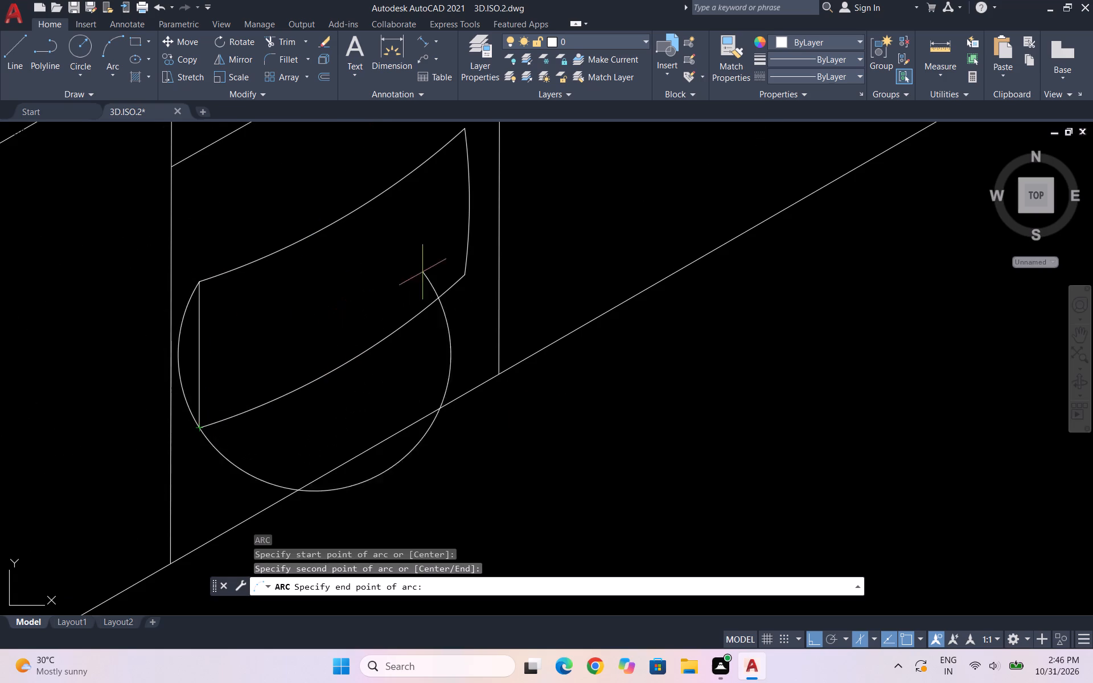
pyautogui.scroll(-1, 681, 200)
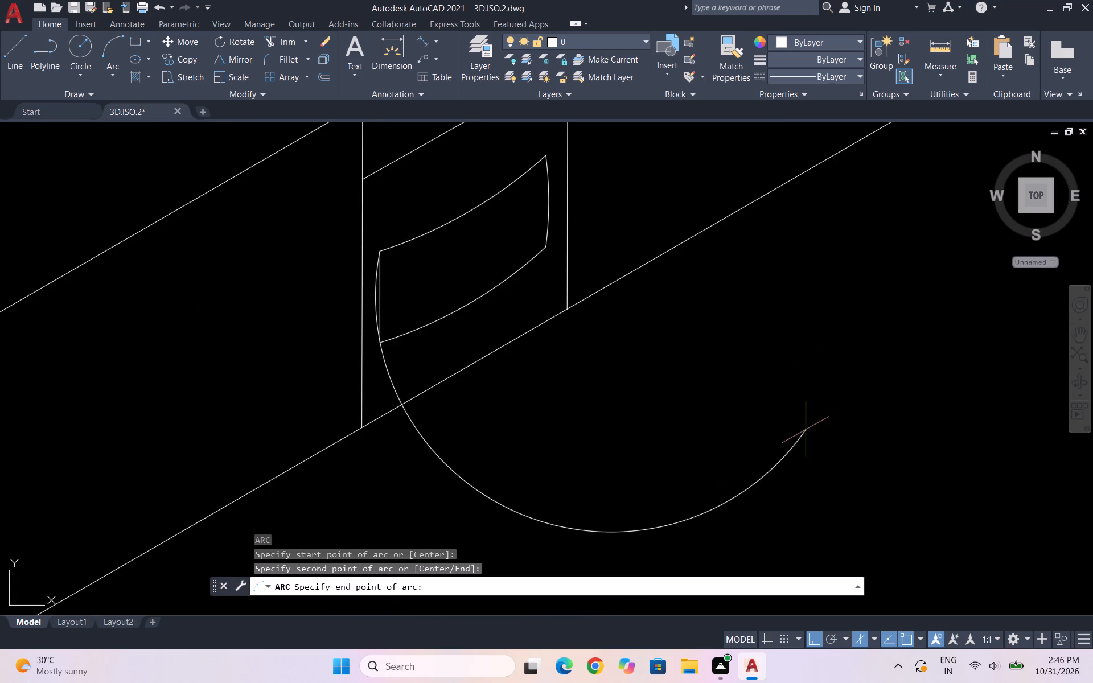
pyautogui.click(721, 553)
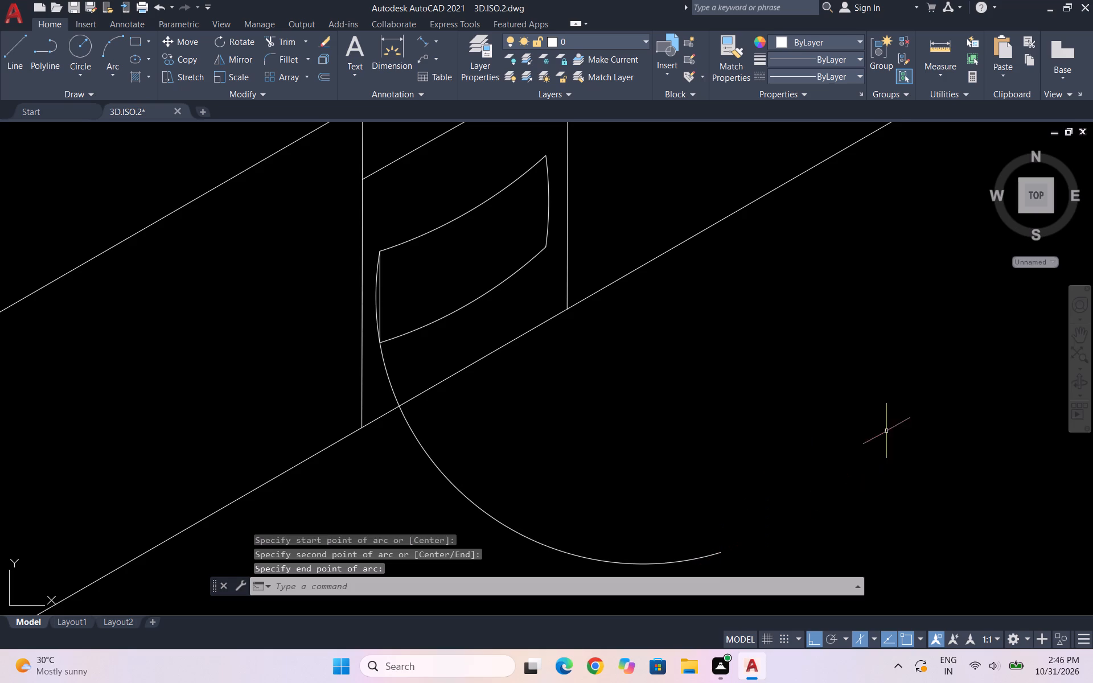
pyautogui.press('Escape')
pyautogui.press('Escape')
# Trim away the panel's straight left edge and all of the new arc below the lower left corner.
pyautogui.write('TR')
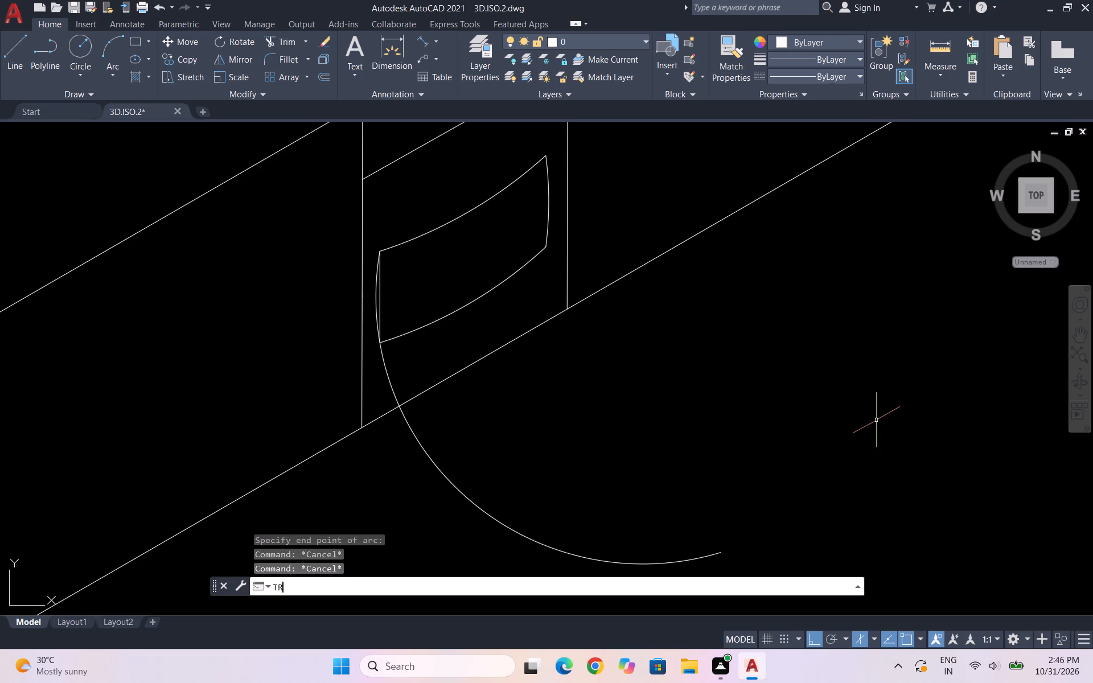
pyautogui.press('Return')
pyautogui.moveTo(405, 490); pyautogui.dragTo(832, 332)
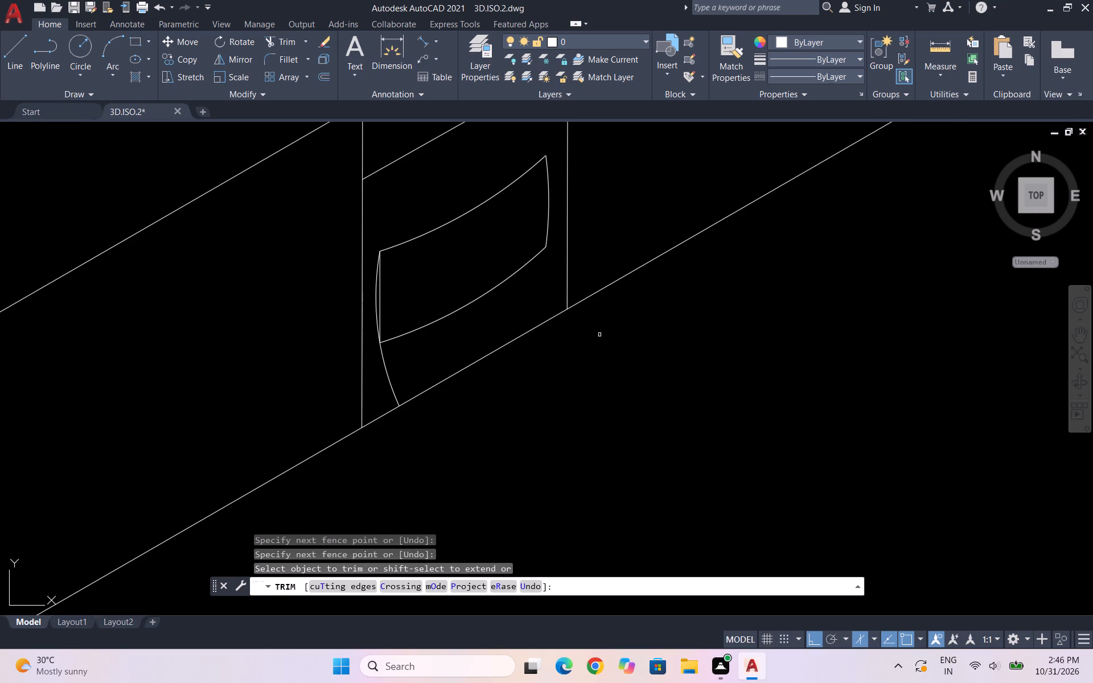
pyautogui.scroll(1, 441, 318)
pyautogui.scroll(2, 364, 281)
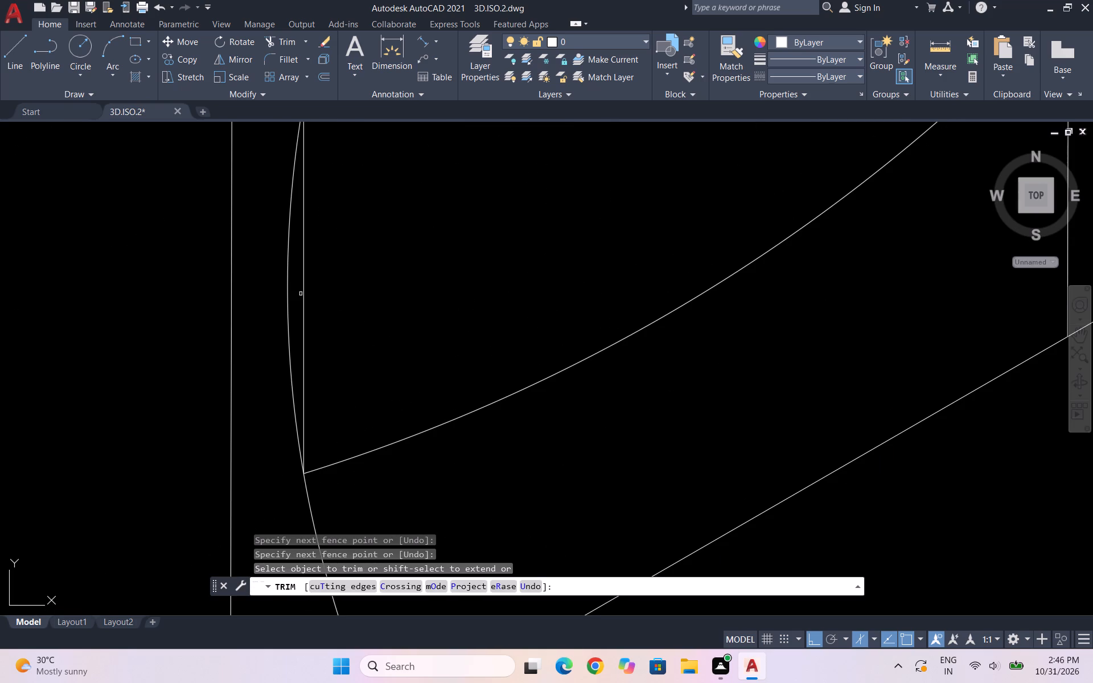
pyautogui.moveTo(301, 294); pyautogui.dragTo(361, 295)
pyautogui.scroll(-3, 508, 384)
pyautogui.scroll(2, 522, 408)
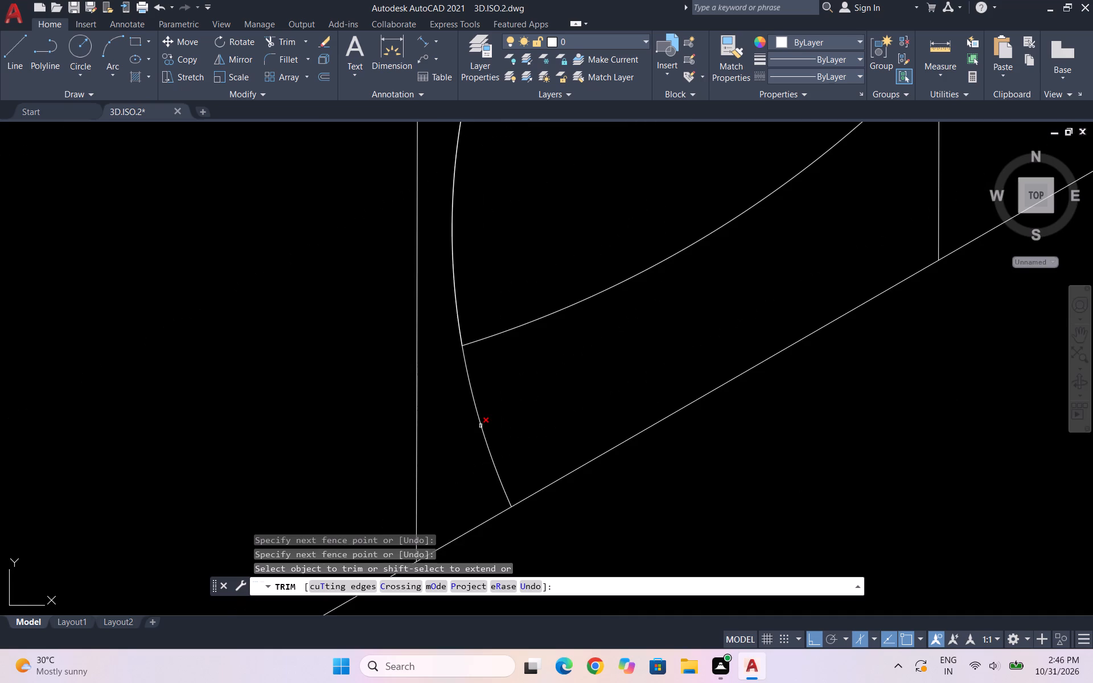
pyautogui.moveTo(480, 426); pyautogui.dragTo(568, 378)
pyautogui.scroll(-4, 564, 376)
pyautogui.scroll(1, 612, 299)
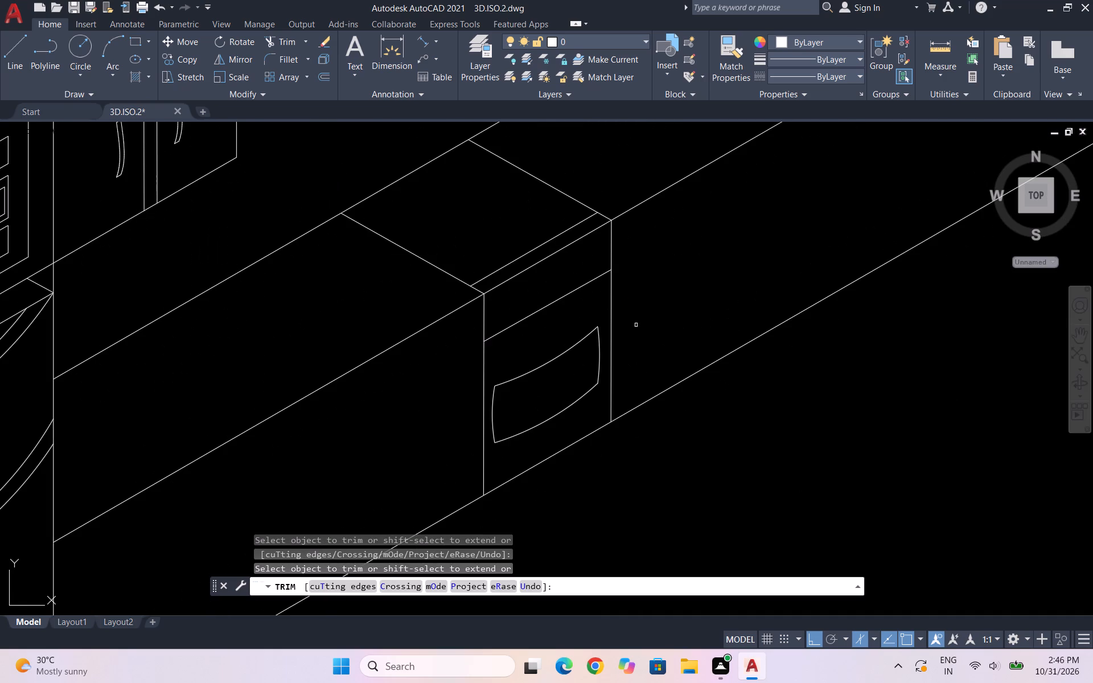
pyautogui.press('Escape')
pyautogui.press('Escape')
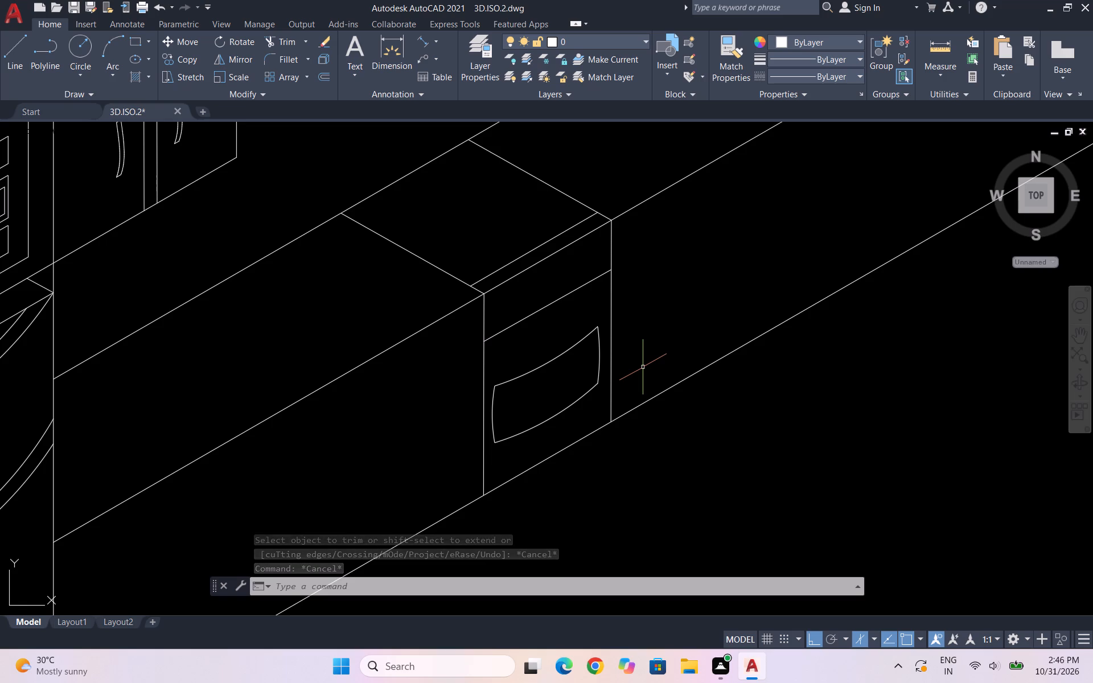
# Move the panel's four arcs together straight up about 2 units on the unit's front face.
pyautogui.scroll(3, 579, 353)
pyautogui.press('Escape')
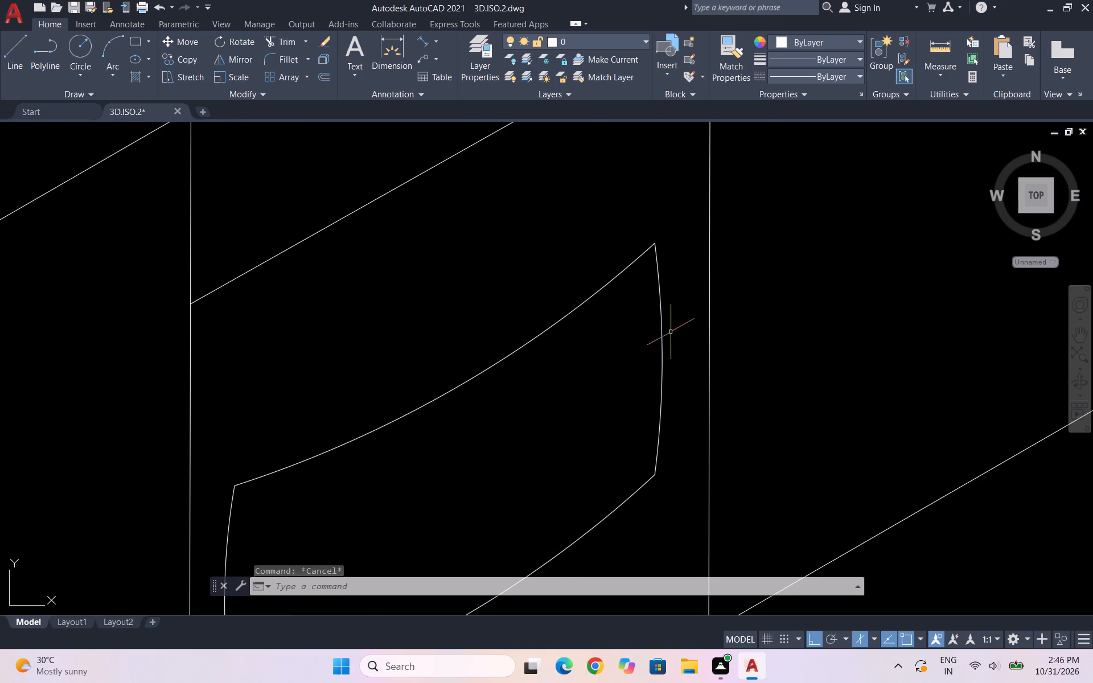
pyautogui.moveTo(664, 310); pyautogui.dragTo(657, 299)
pyautogui.click(607, 264)
pyautogui.scroll(-2, 607, 253)
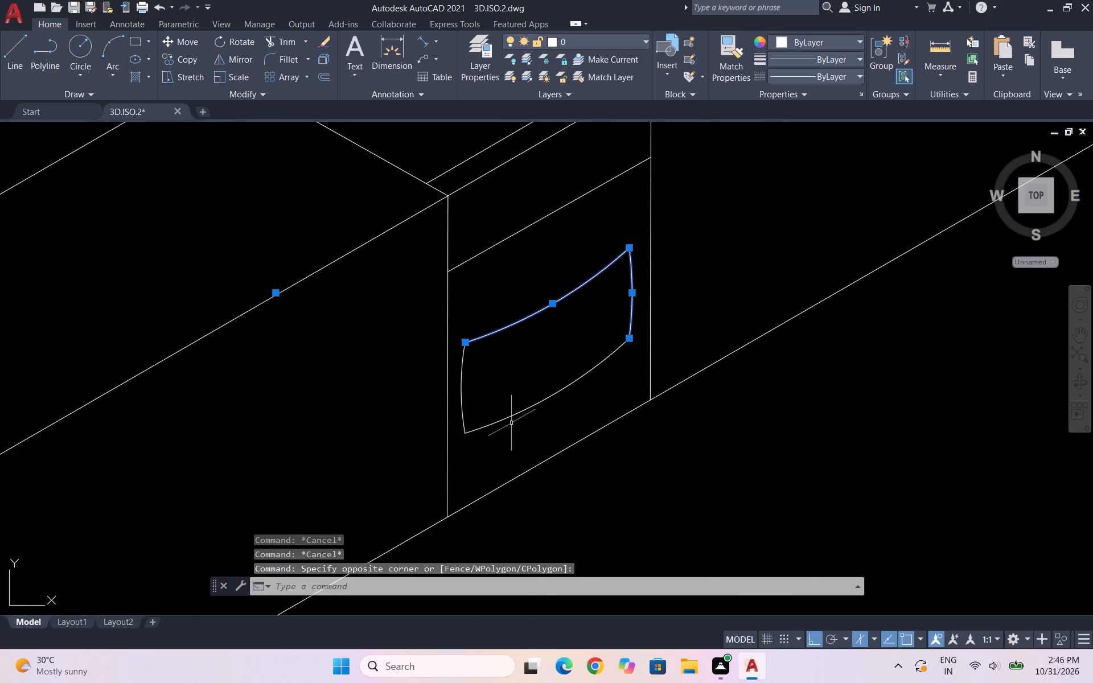
pyautogui.scroll(2, 443, 429)
pyautogui.moveTo(584, 430); pyautogui.dragTo(577, 422)
pyautogui.click(490, 358)
pyautogui.scroll(-2, 490, 358)
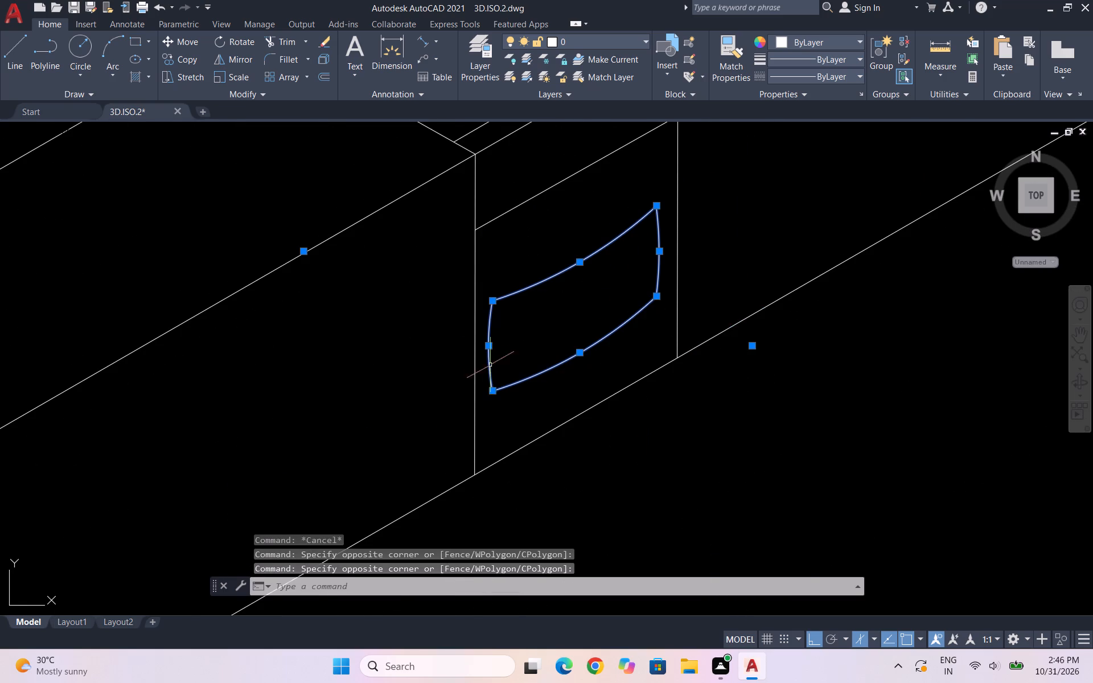
pyautogui.press('m')
pyautogui.hotkey('shift', 'Return')
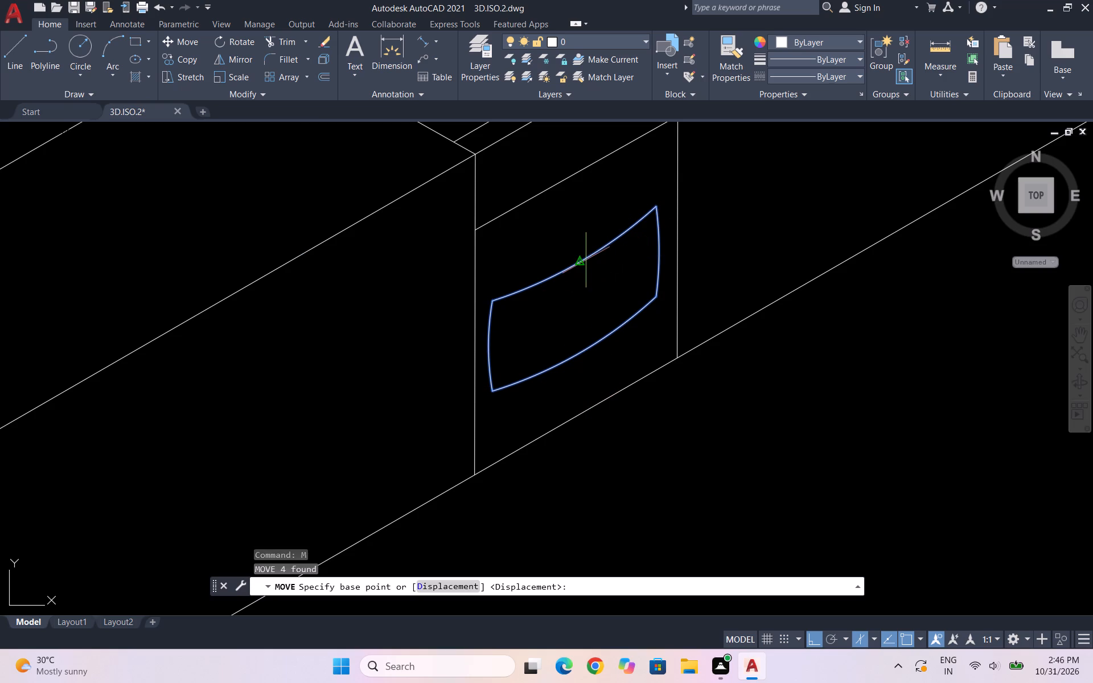
pyautogui.click(580, 314)
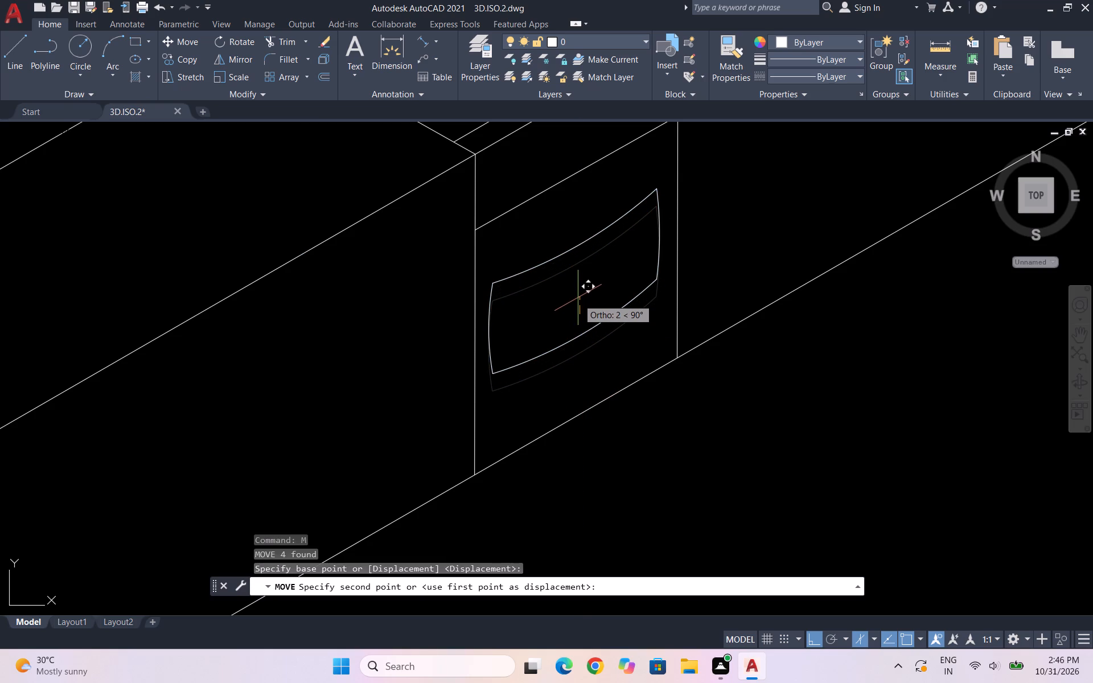
pyautogui.click(578, 298)
# Draw a short vertical line about 2 units long just above the left end of the panel's top arc.
pyautogui.scroll(-2, 410, 364)
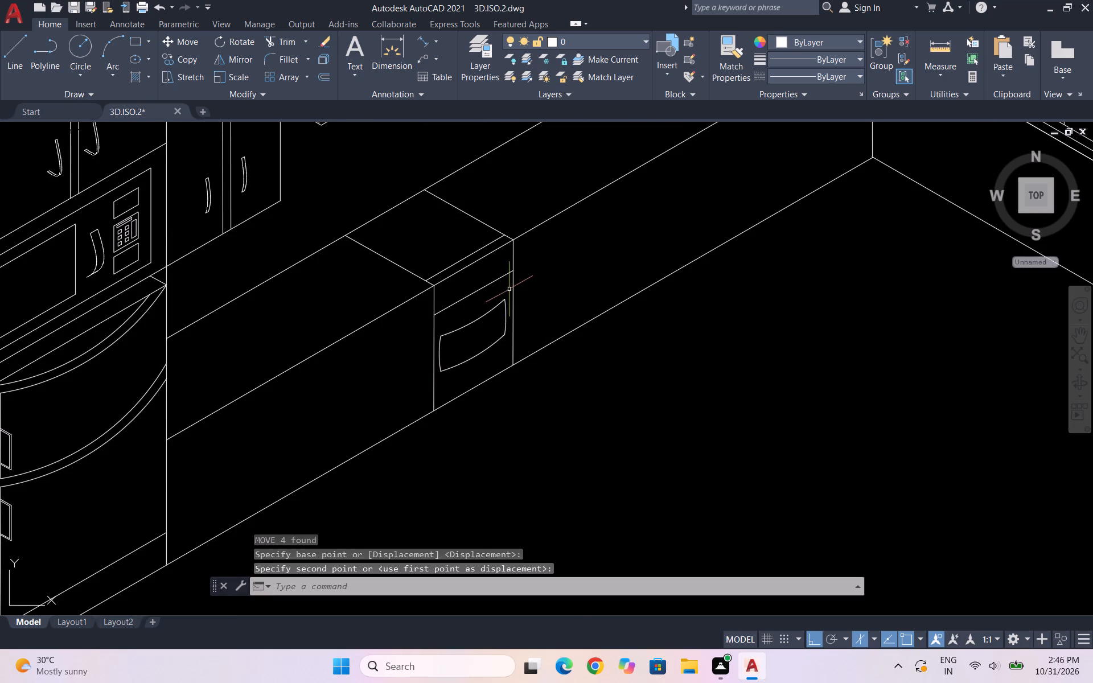
pyautogui.scroll(3, 509, 288)
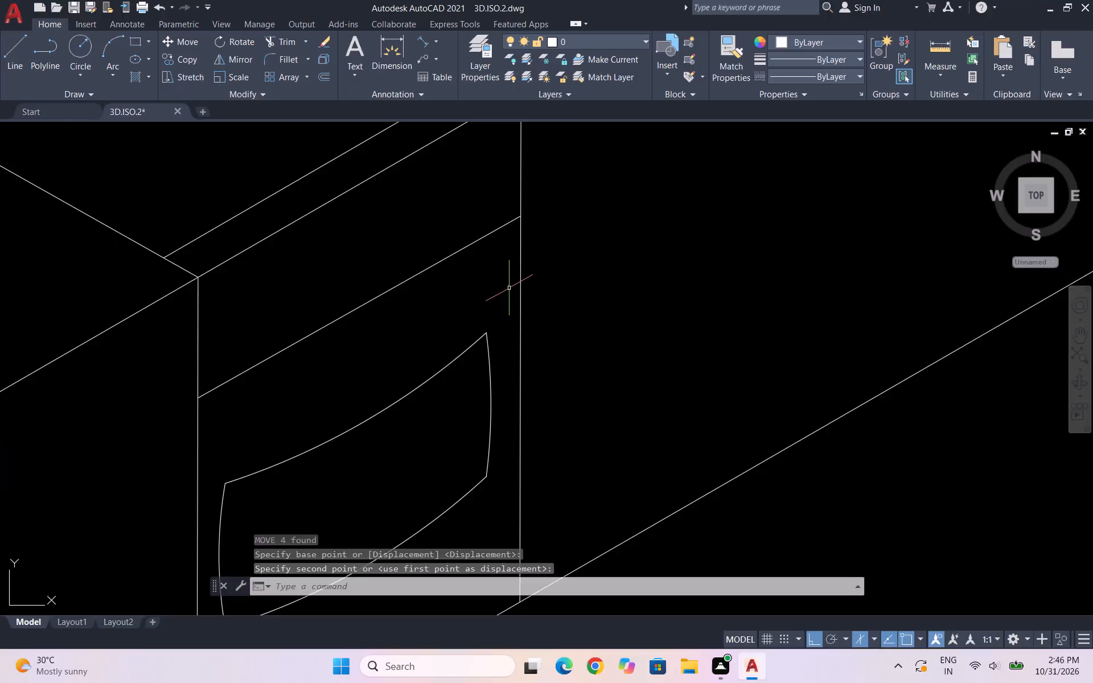
pyautogui.press('Escape')
pyautogui.press('Escape')
pyautogui.press('Escape')
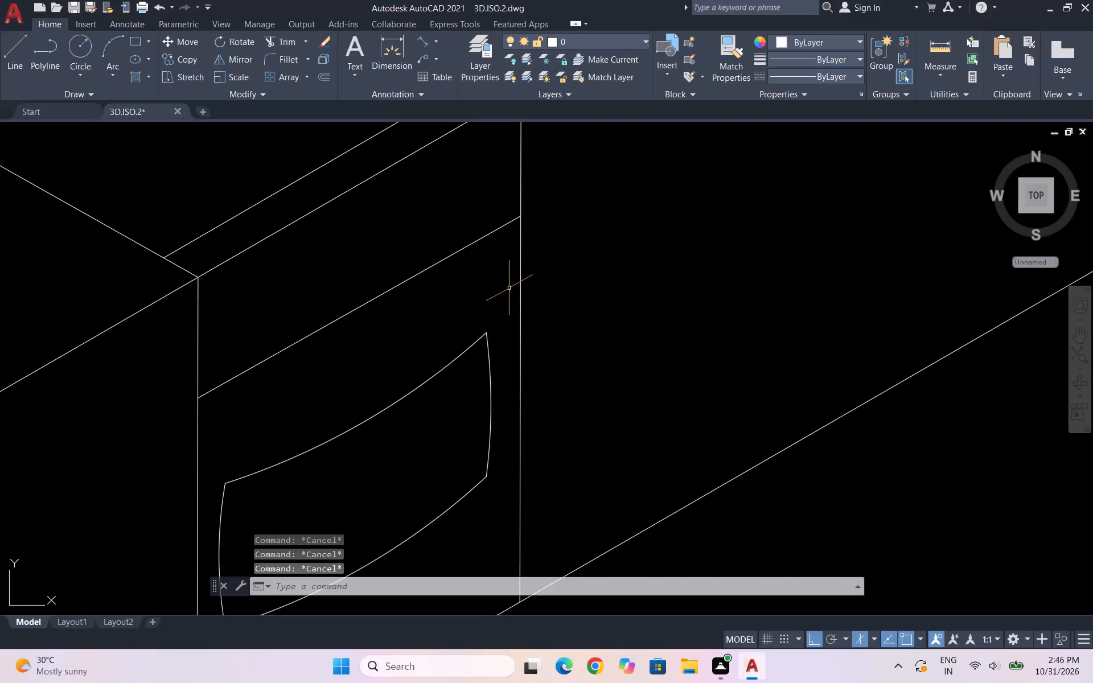
pyautogui.write('SP')
pyautogui.press('Escape')
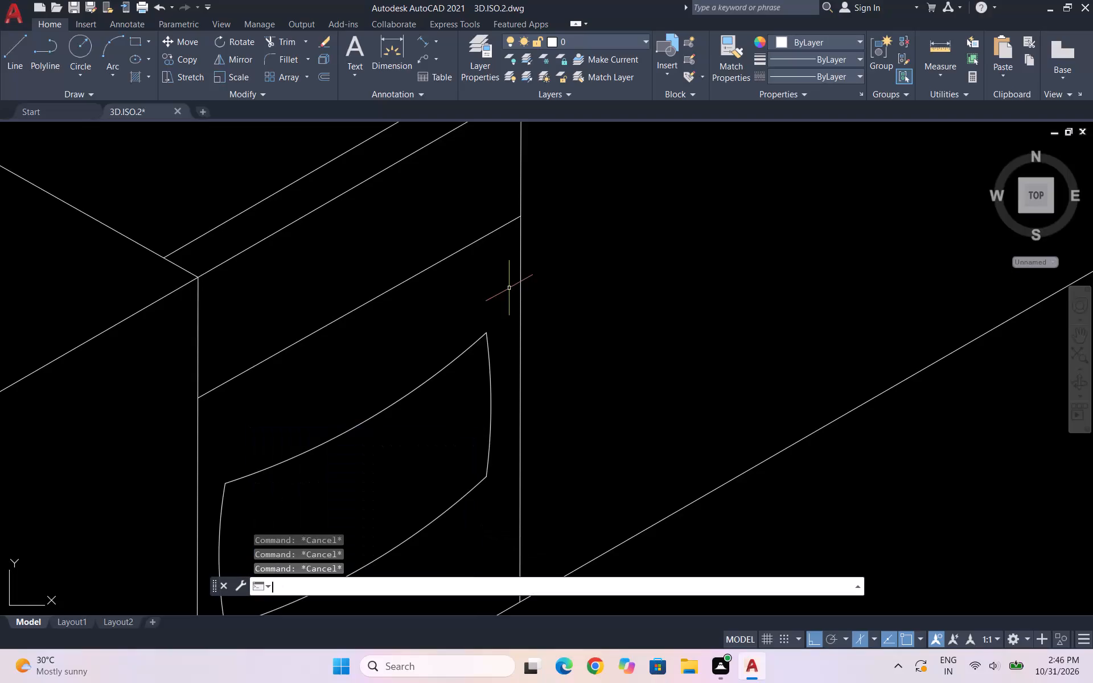
pyautogui.press('l')
pyautogui.press('Return')
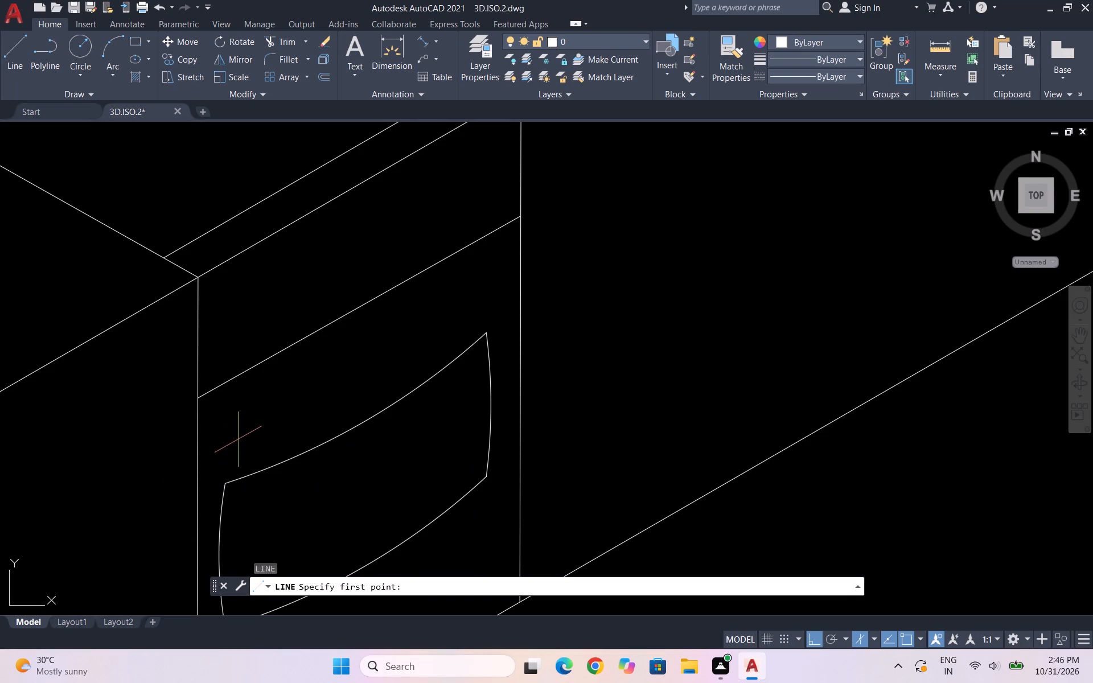
pyautogui.click(250, 446)
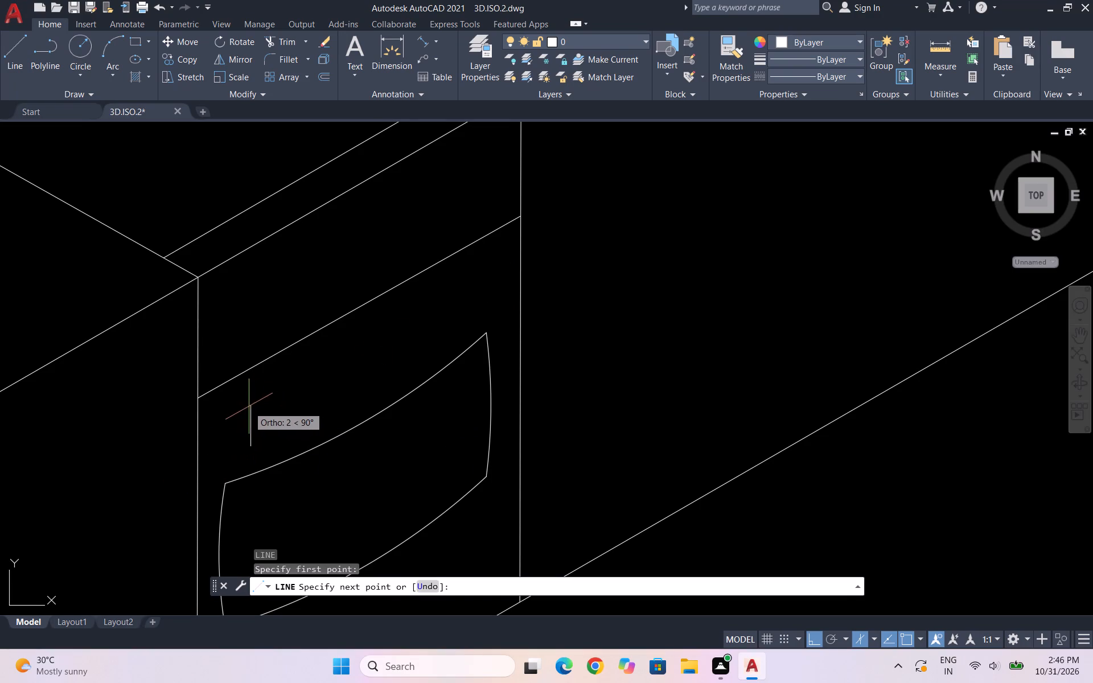
pyautogui.click(252, 413)
pyautogui.press('Escape')
# Copy the short vertical line along the 30° isometric direction to just above the panel's upper right corner.
pyautogui.moveTo(266, 429); pyautogui.dragTo(256, 427)
pyautogui.click(220, 425)
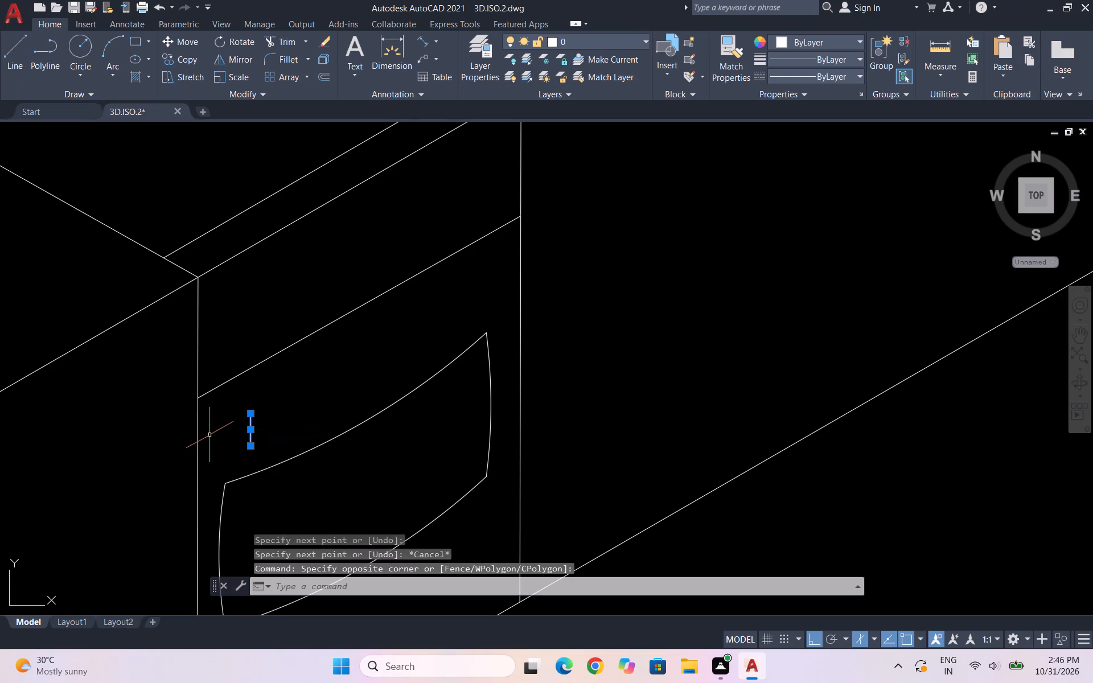
pyautogui.write('CO')
pyautogui.press('Return')
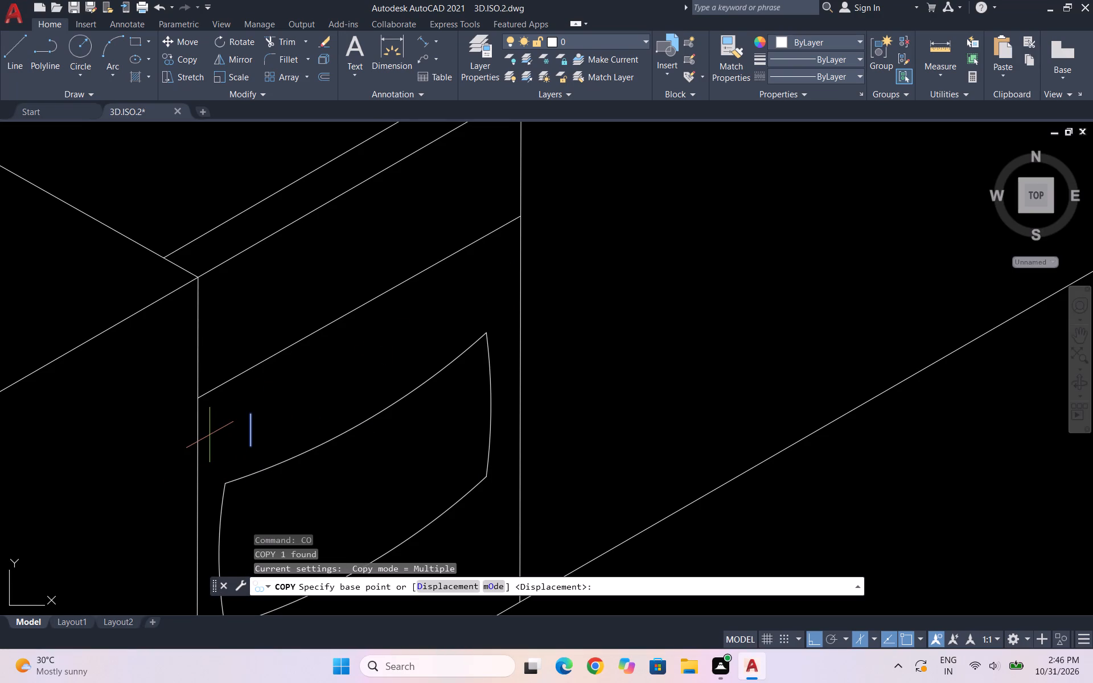
pyautogui.click(251, 417)
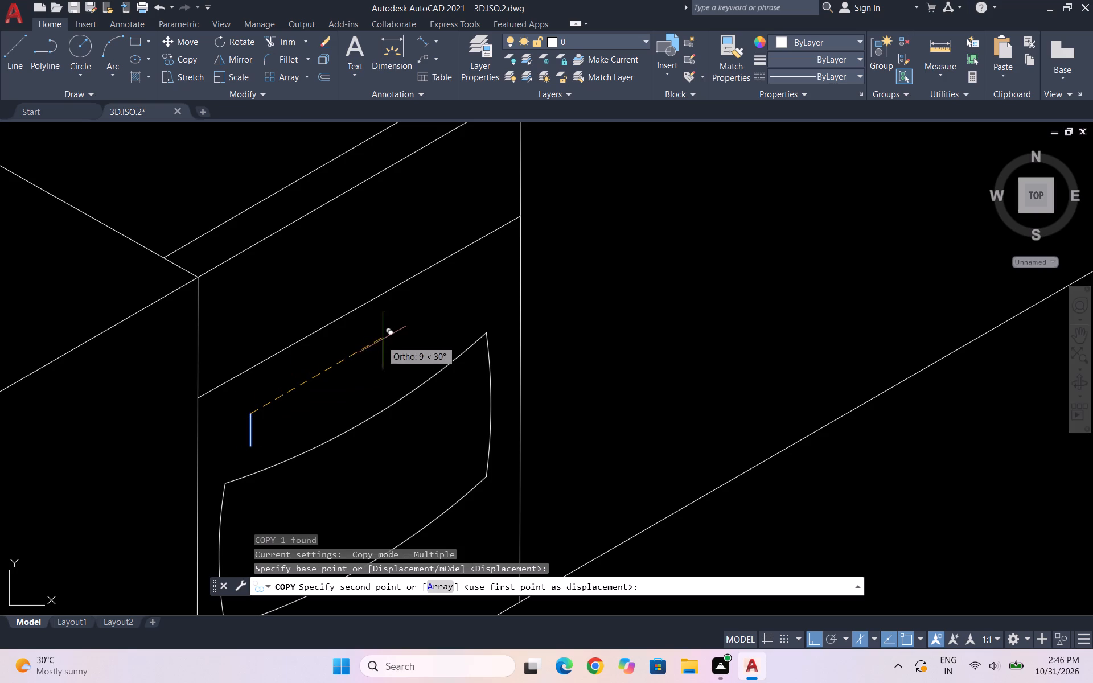
pyautogui.click(474, 288)
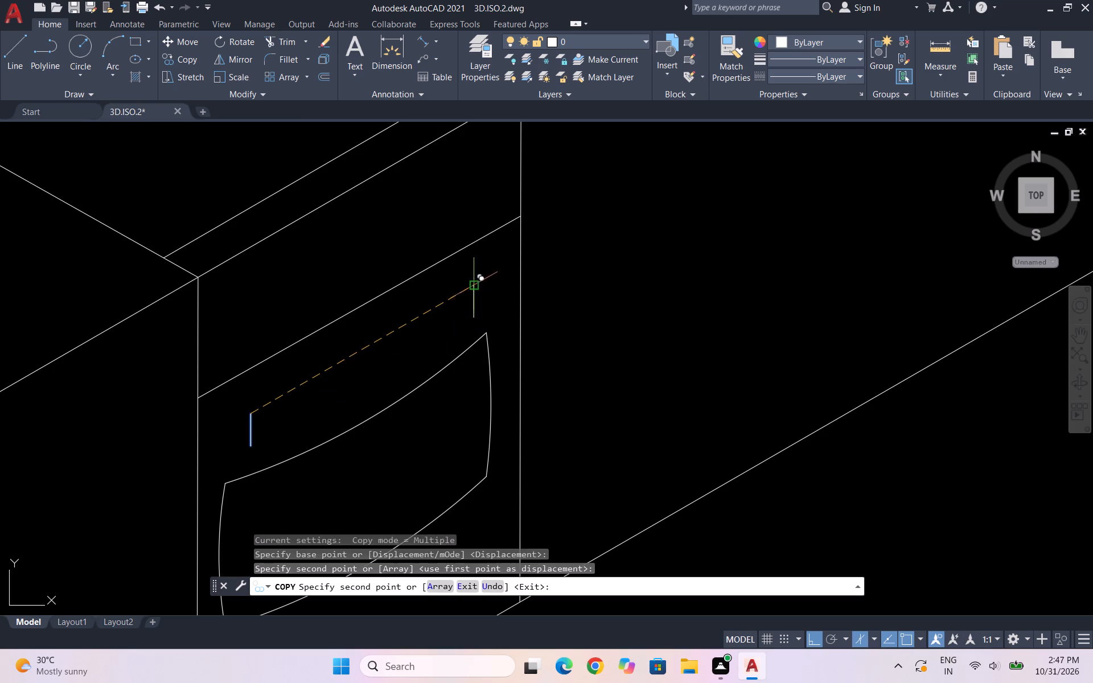
pyautogui.press('Escape')
# Draw a spline from the left short line's top through the right one's top, ending straight above it beyond the face's dividing line.
pyautogui.write('SP')
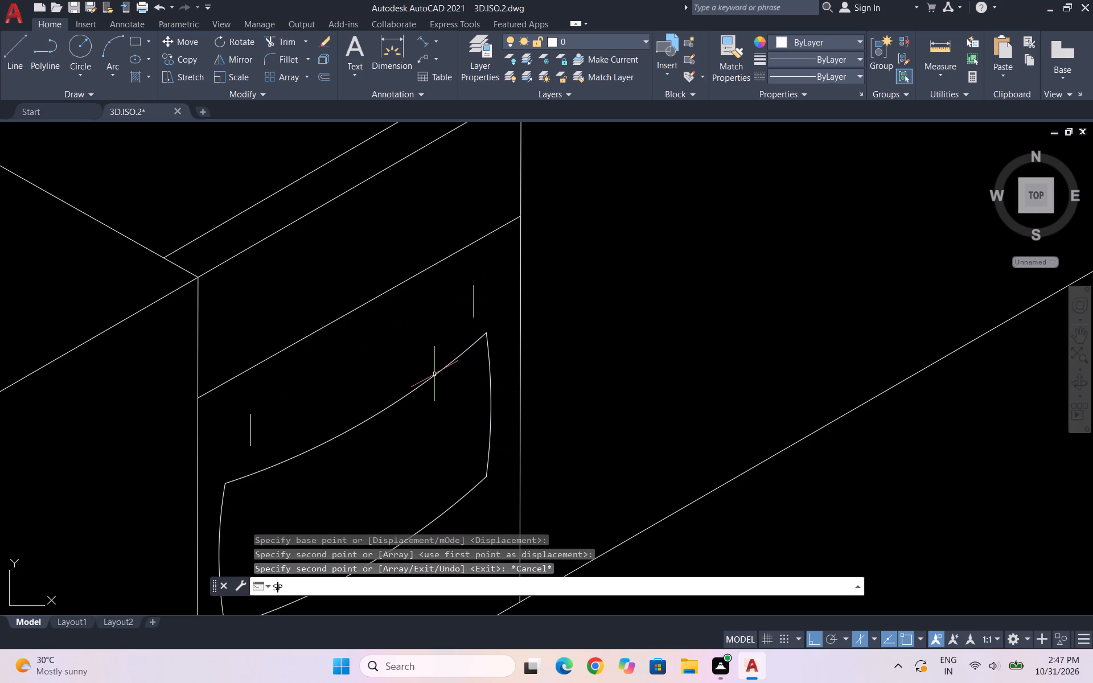
pyautogui.press('l')
pyautogui.press('Return')
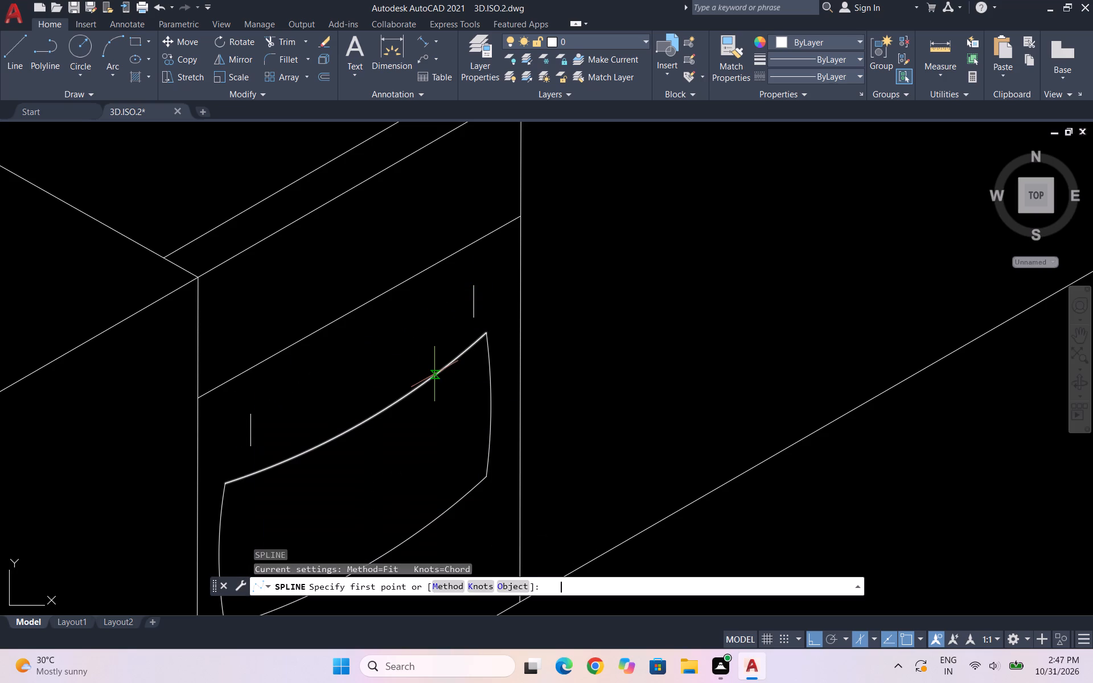
pyautogui.click(250, 415)
pyautogui.click(473, 292)
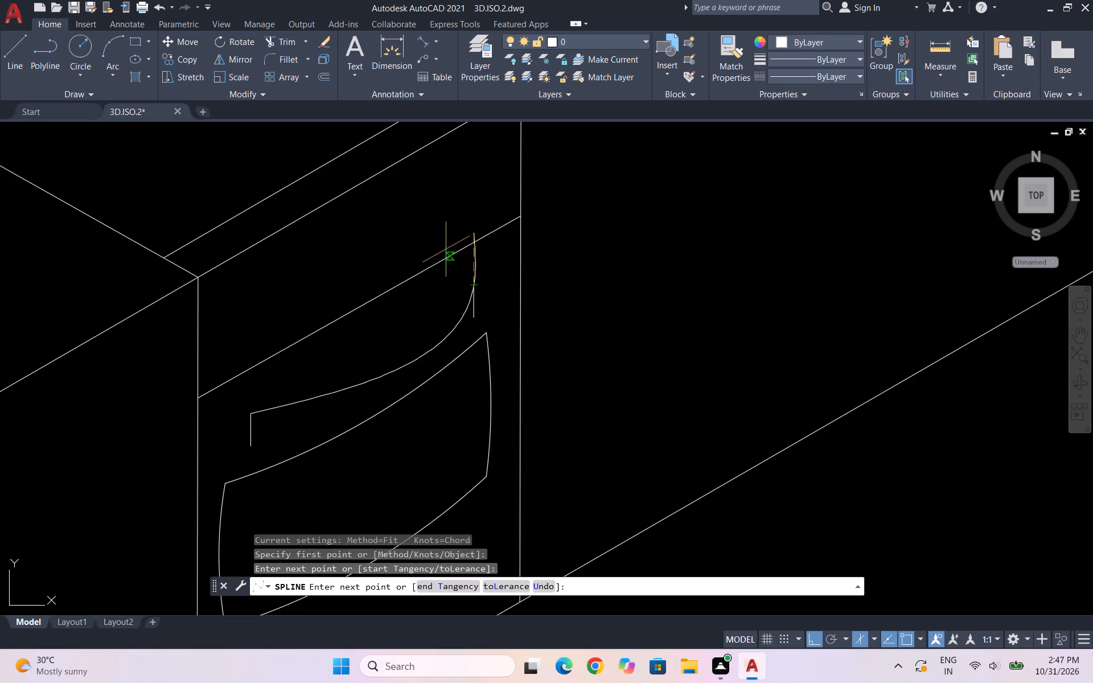
pyautogui.scroll(-1, 532, 181)
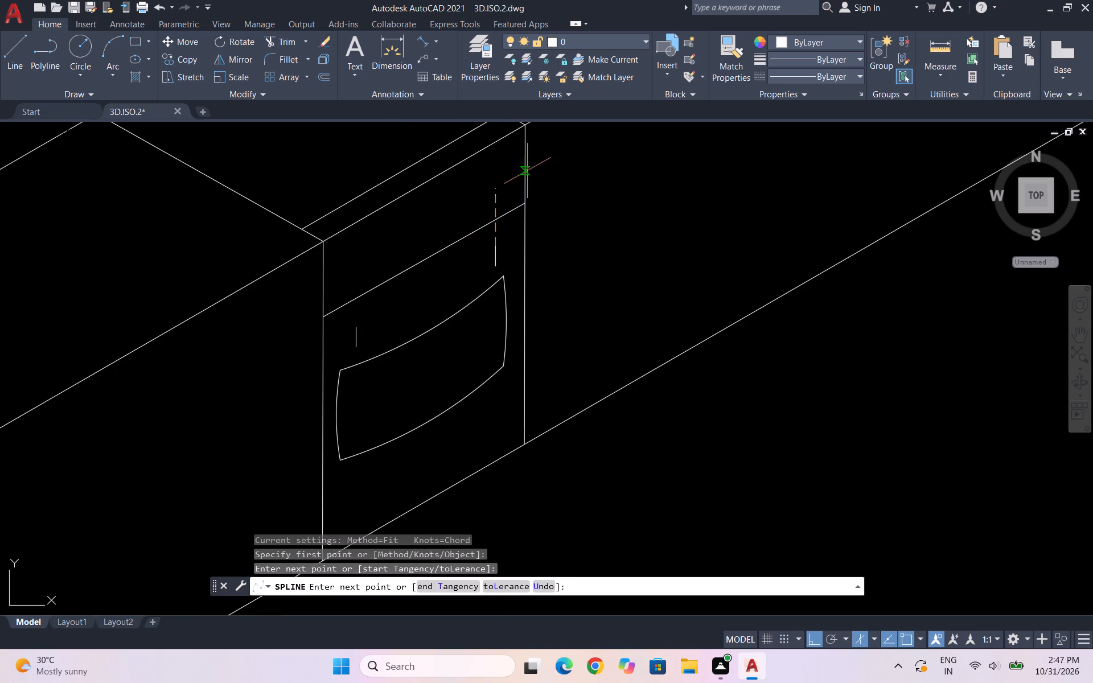
pyautogui.scroll(1, 525, 172)
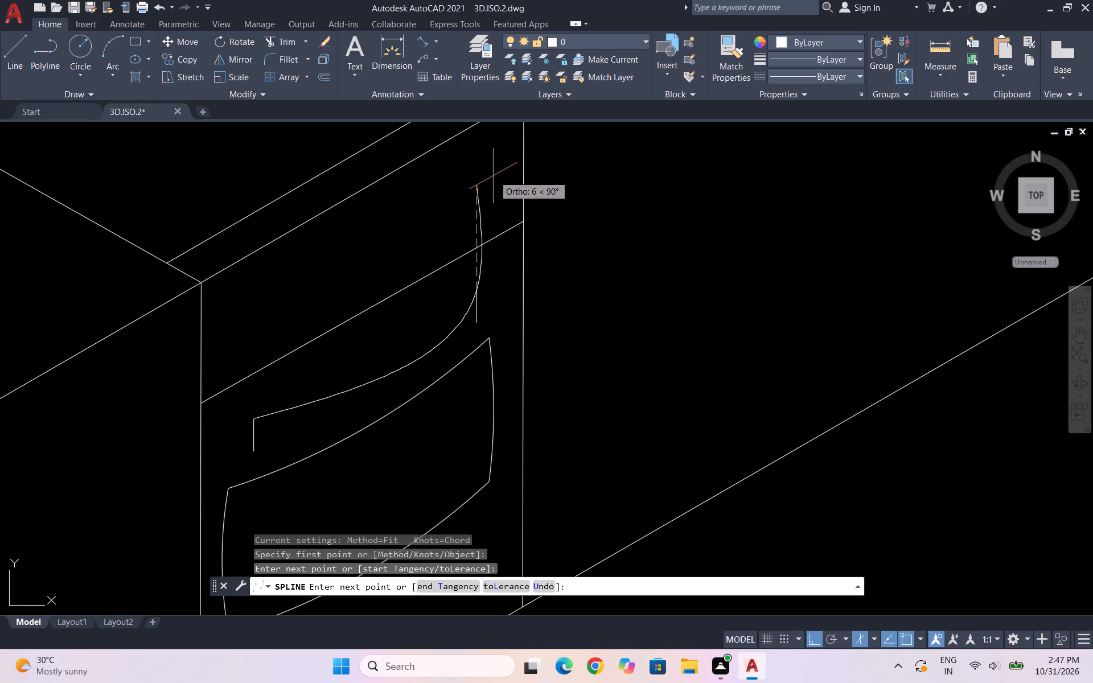
pyautogui.scroll(1, 492, 178)
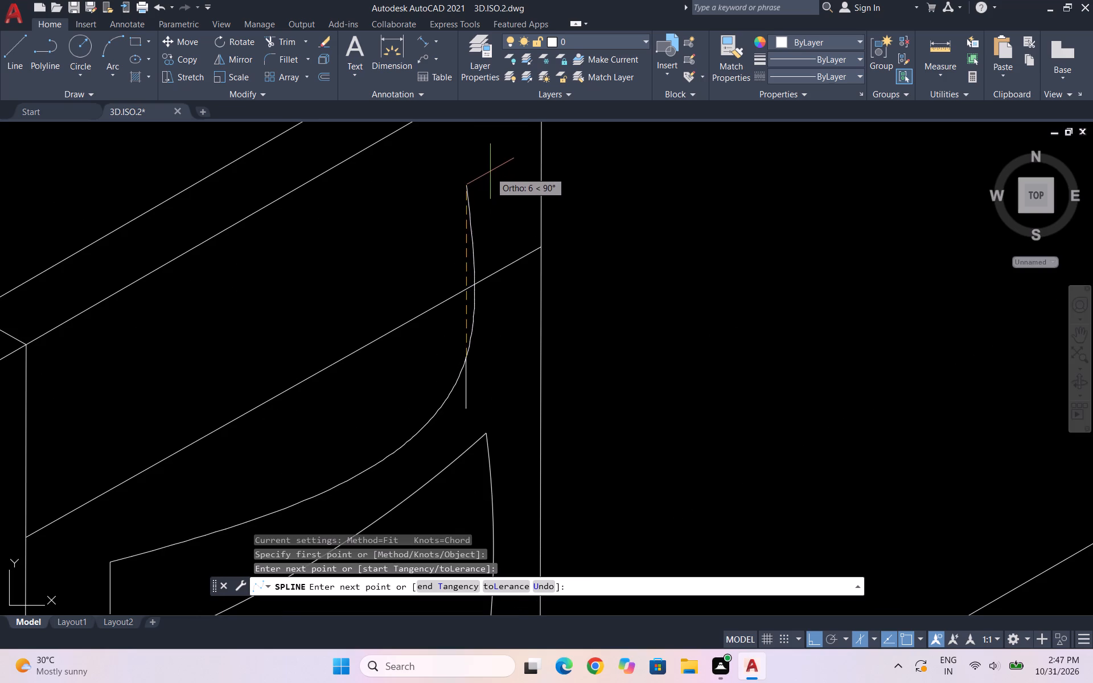
pyautogui.click(486, 150)
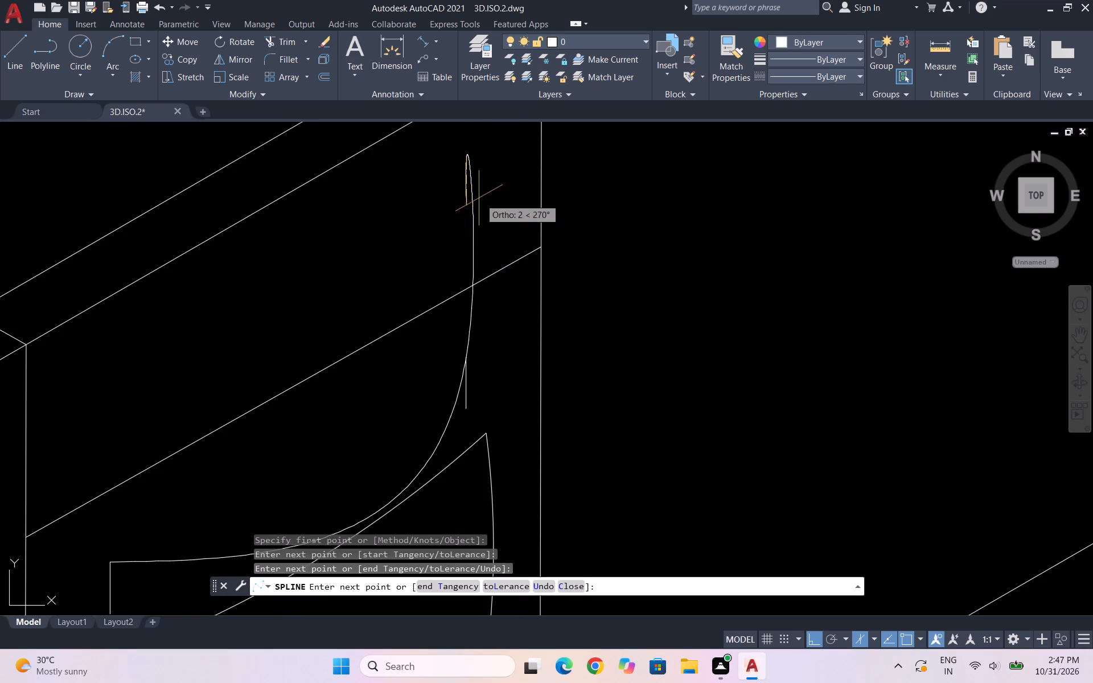
pyautogui.press('space')
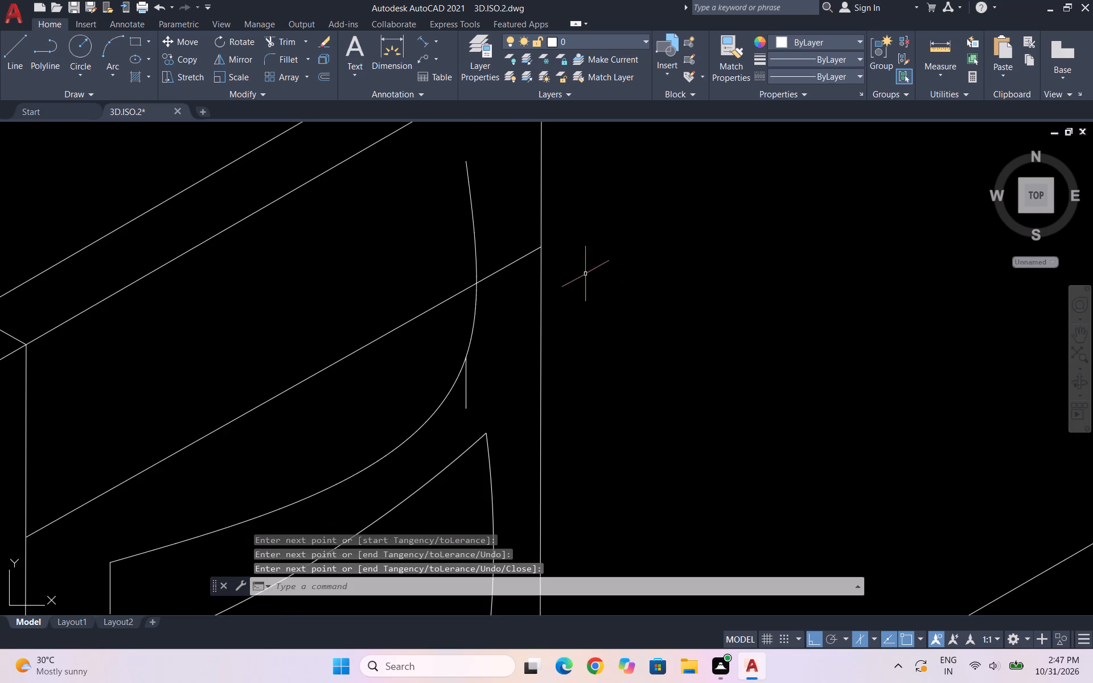
# Trim away all of the spline above the top of the right short line, keeping the face's dividing line whole.
pyautogui.write('TR')
pyautogui.press('Return')
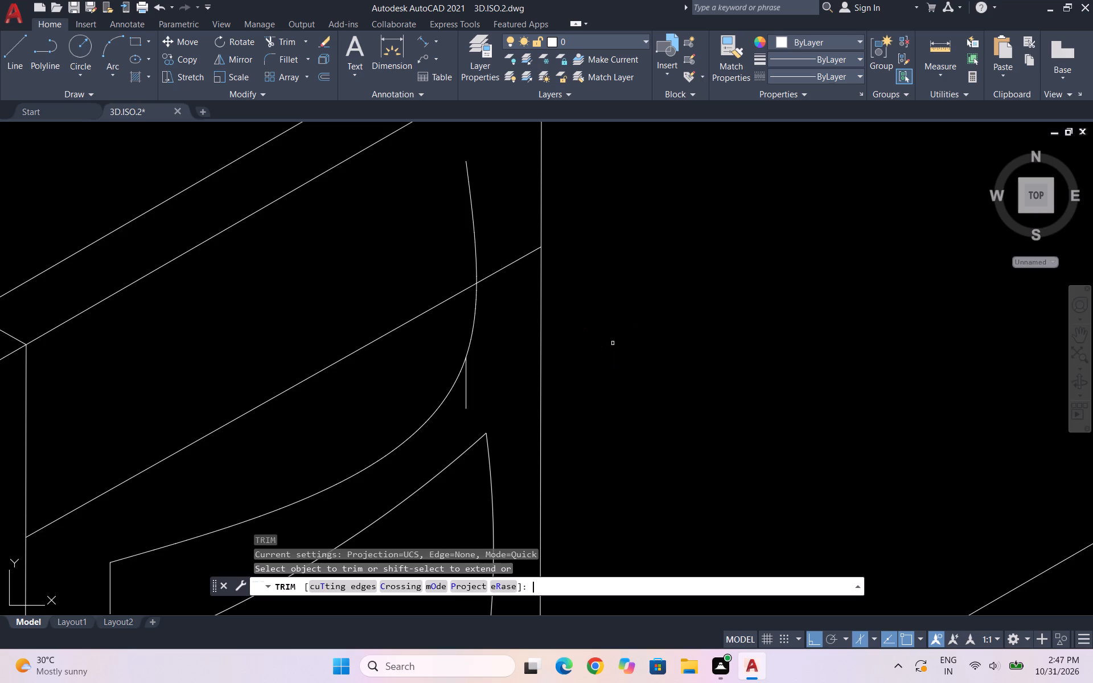
pyautogui.moveTo(471, 309); pyautogui.dragTo(488, 309)
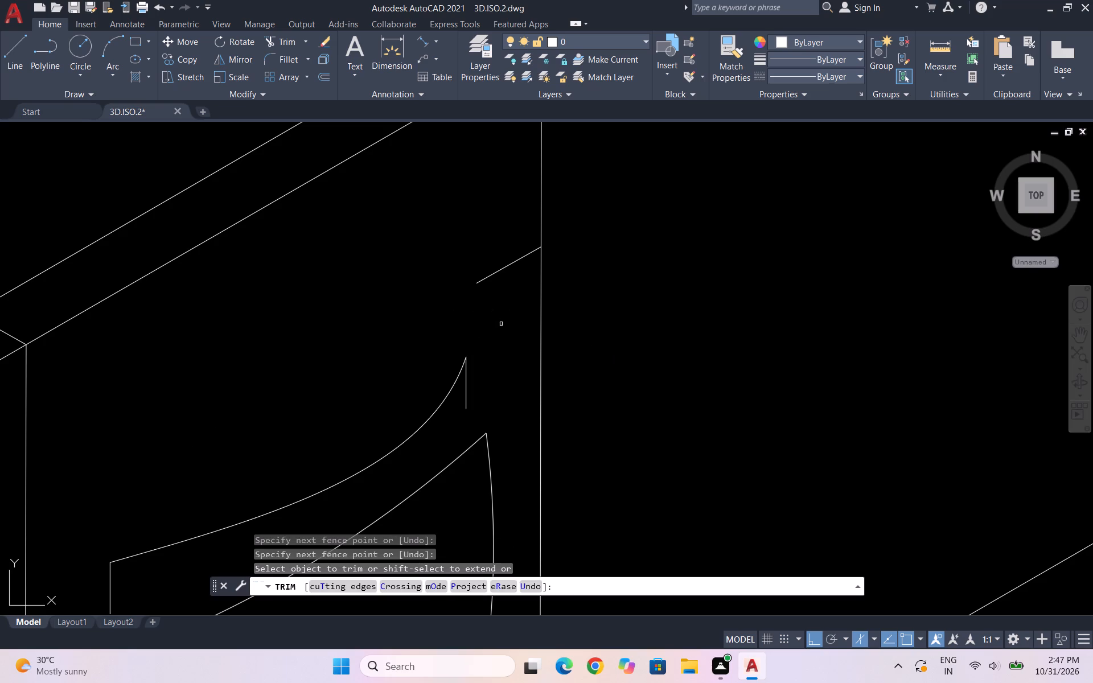
pyautogui.hotkey('ctrl', 'z')
pyautogui.click(472, 316)
pyautogui.hotkey('ctrl', 'z')
pyautogui.click(476, 317)
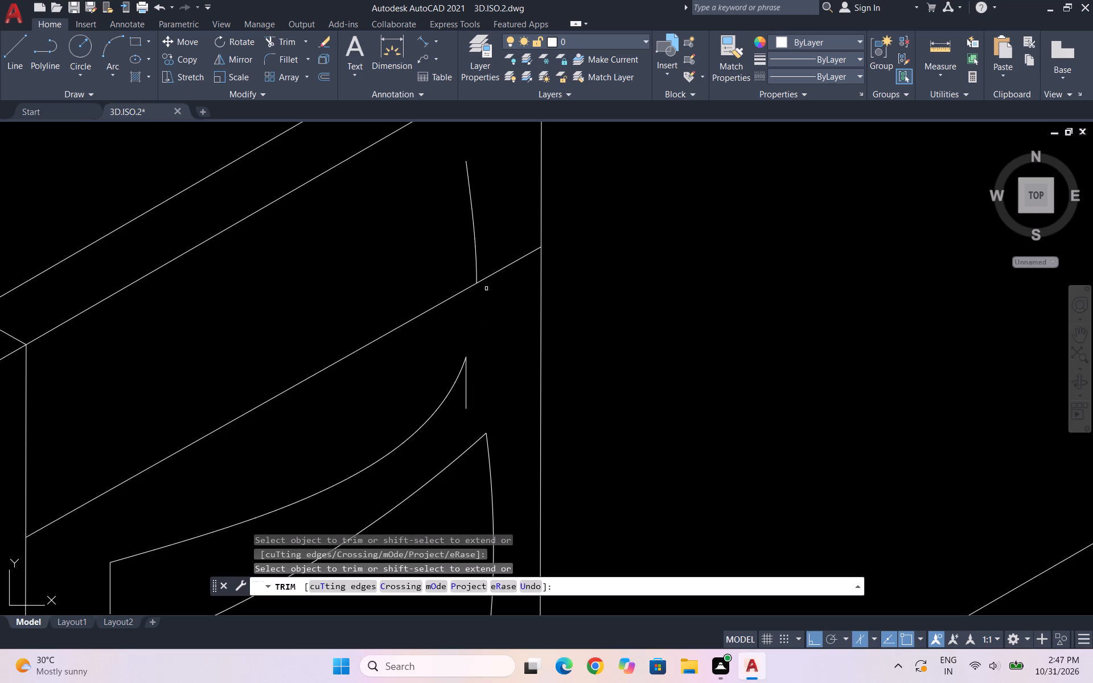
pyautogui.moveTo(488, 253); pyautogui.dragTo(332, 280)
pyautogui.scroll(-1, 778, 250)
pyautogui.press('Escape')
pyautogui.press('Escape')
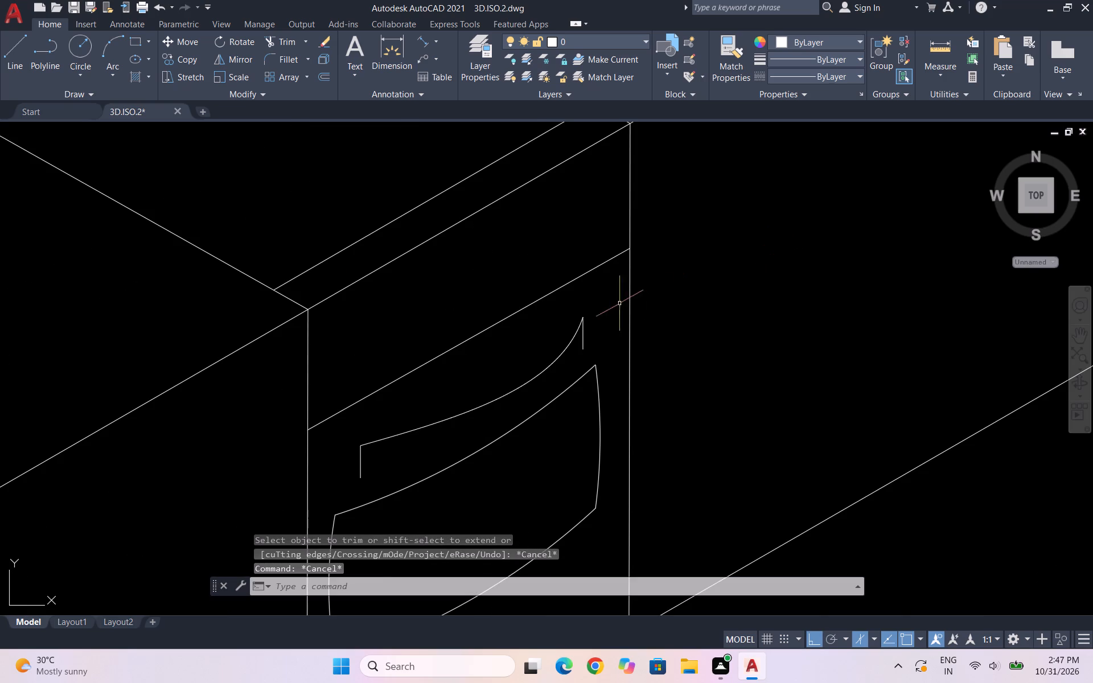
# Copy the spline straight down from the left short line's top end to its bottom end, closing the handle outline.
pyautogui.scroll(2, 453, 419)
pyautogui.click(473, 397)
pyautogui.click(474, 416)
pyautogui.moveTo(492, 416); pyautogui.dragTo(474, 393)
pyautogui.click(467, 388)
pyautogui.write('CO')
pyautogui.press('Return')
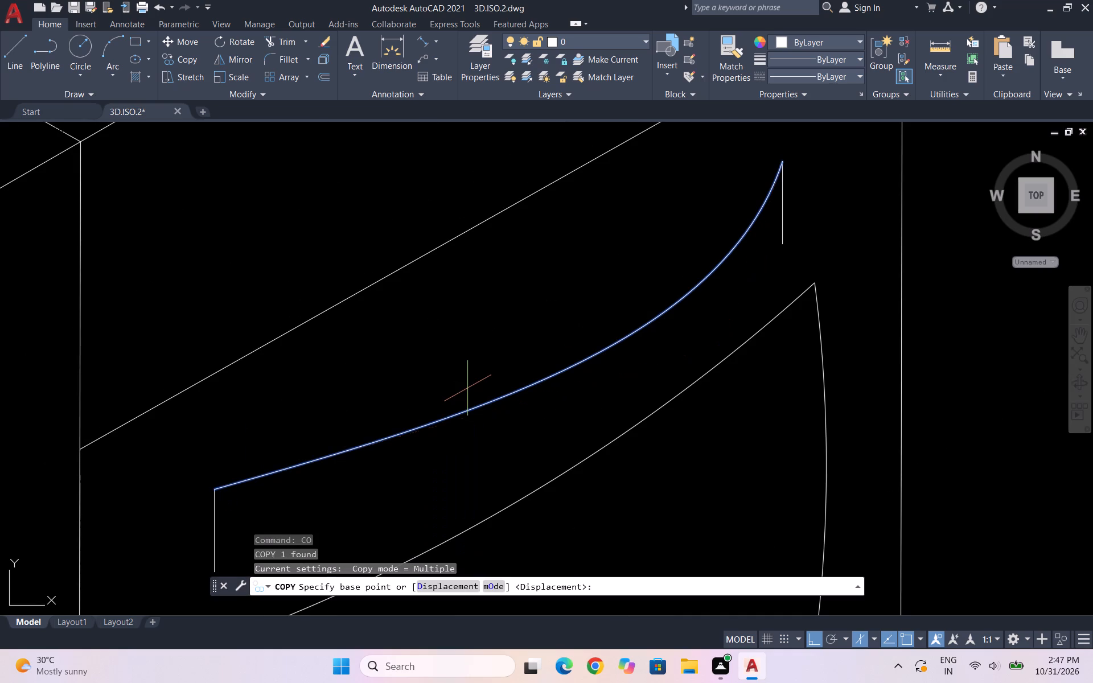
pyautogui.click(214, 492)
pyautogui.scroll(-2, 224, 352)
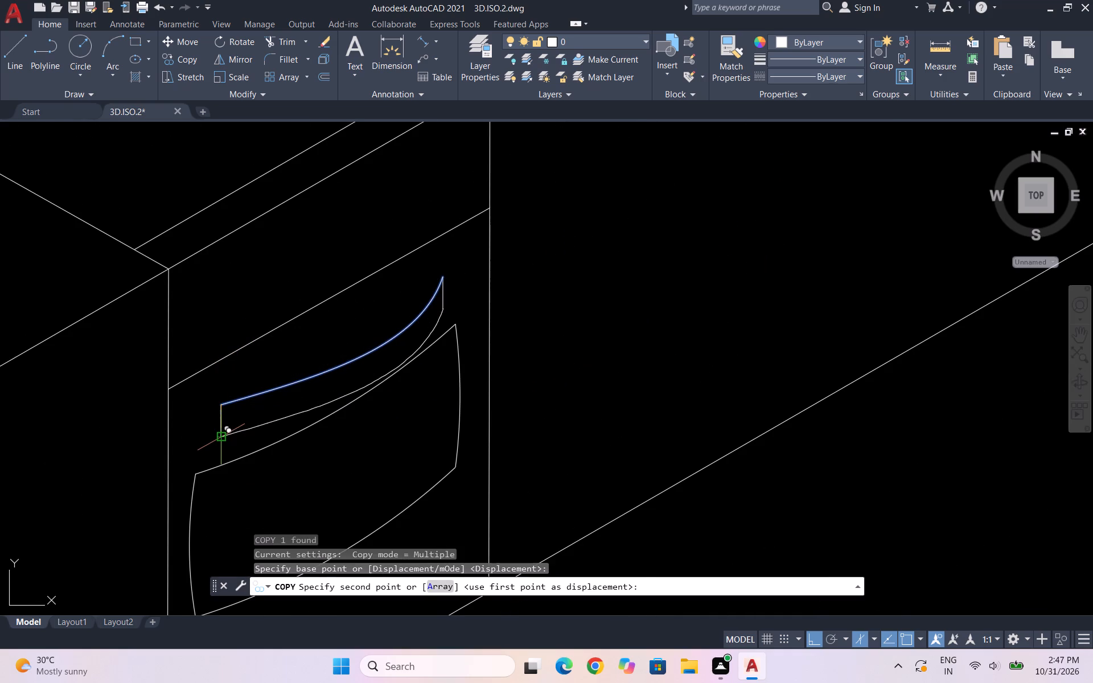
pyautogui.scroll(2, 220, 438)
pyautogui.click(217, 438)
pyautogui.scroll(-1, 277, 409)
pyautogui.press('Escape')
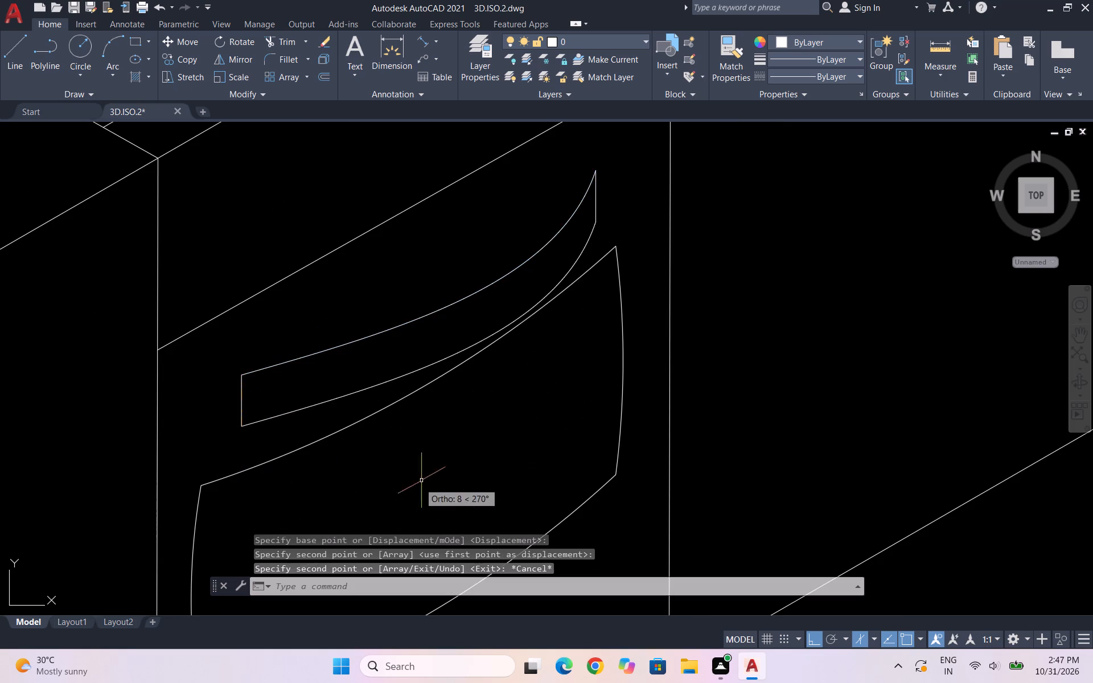
# Move the closed four-piece handle outline slightly straight up, away from the arc panel's top edge.
pyautogui.scroll(3, 528, 308)
pyautogui.moveTo(573, 295); pyautogui.dragTo(554, 281)
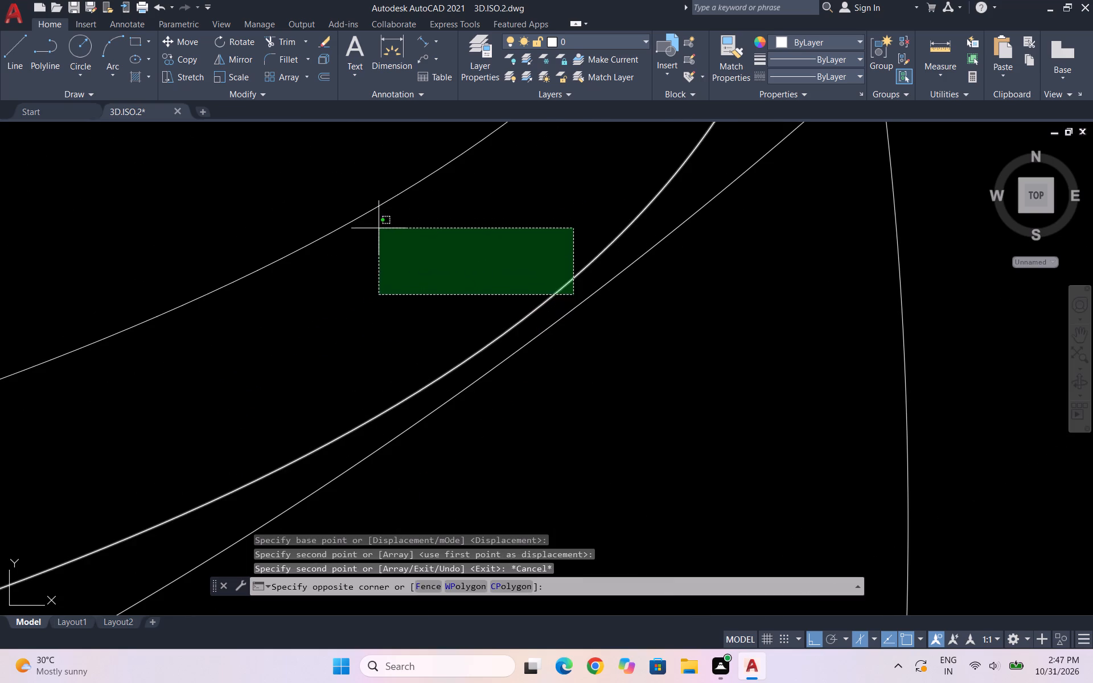
pyautogui.click(334, 192)
pyautogui.scroll(-3, 610, 199)
pyautogui.moveTo(379, 339); pyautogui.dragTo(356, 337)
pyautogui.click(338, 328)
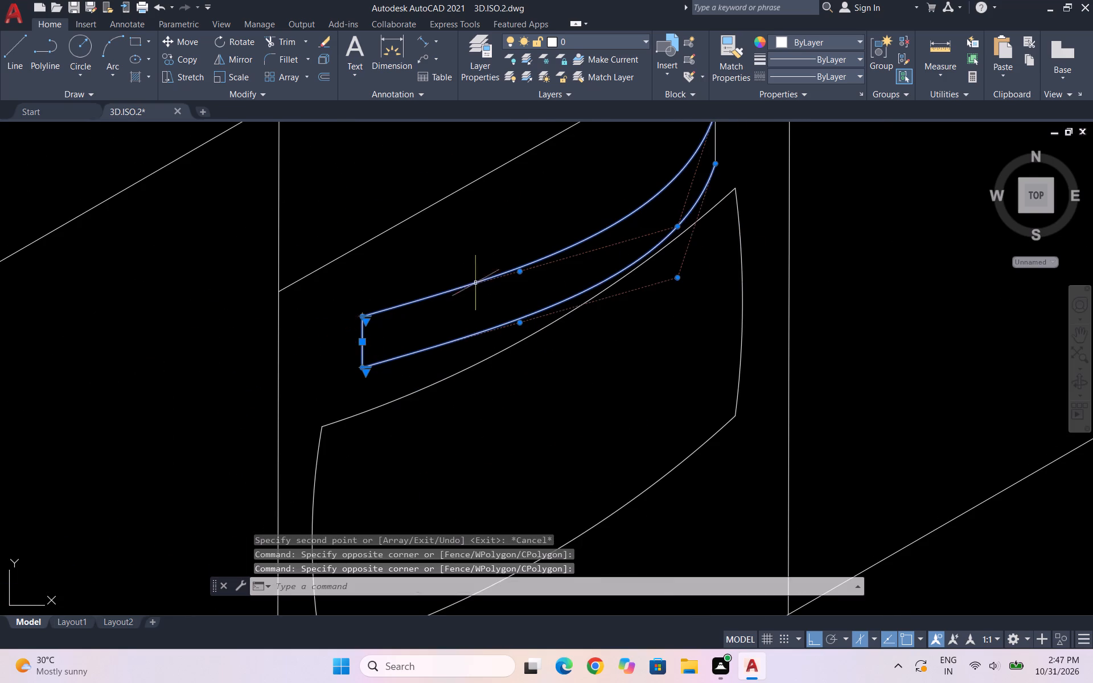
pyautogui.scroll(-2, 568, 244)
pyautogui.scroll(3, 622, 188)
pyautogui.scroll(3, 646, 234)
pyautogui.moveTo(586, 321); pyautogui.dragTo(537, 319)
pyautogui.moveTo(439, 315); pyautogui.dragTo(449, 307)
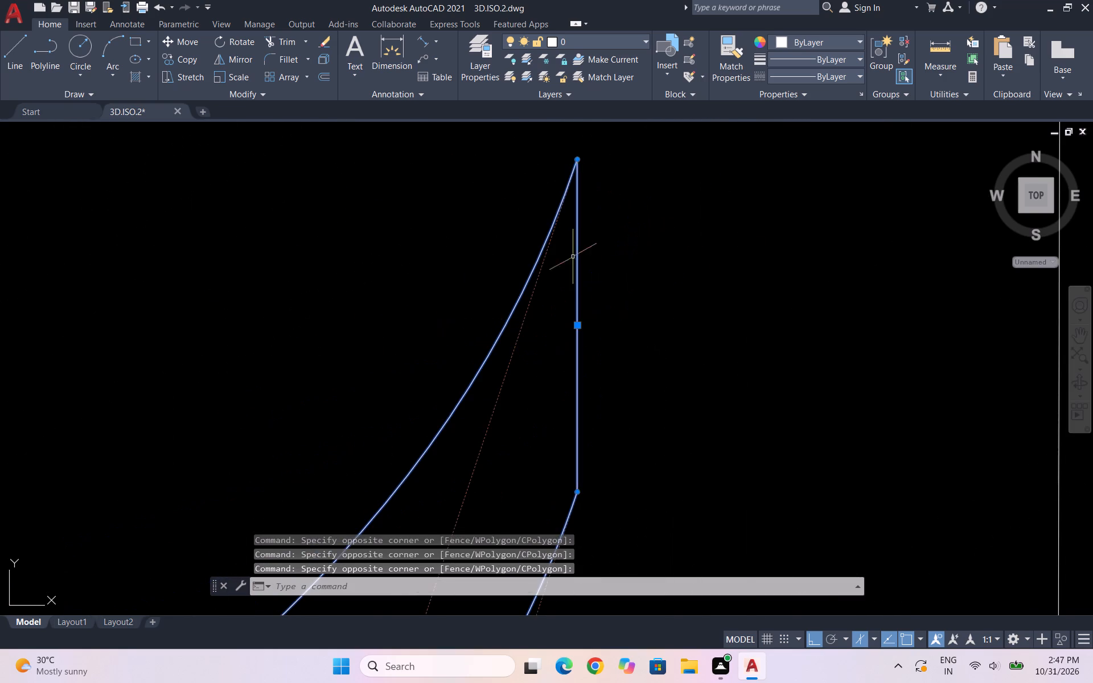
pyautogui.scroll(-3, 606, 245)
pyautogui.press('m')
pyautogui.press('Return')
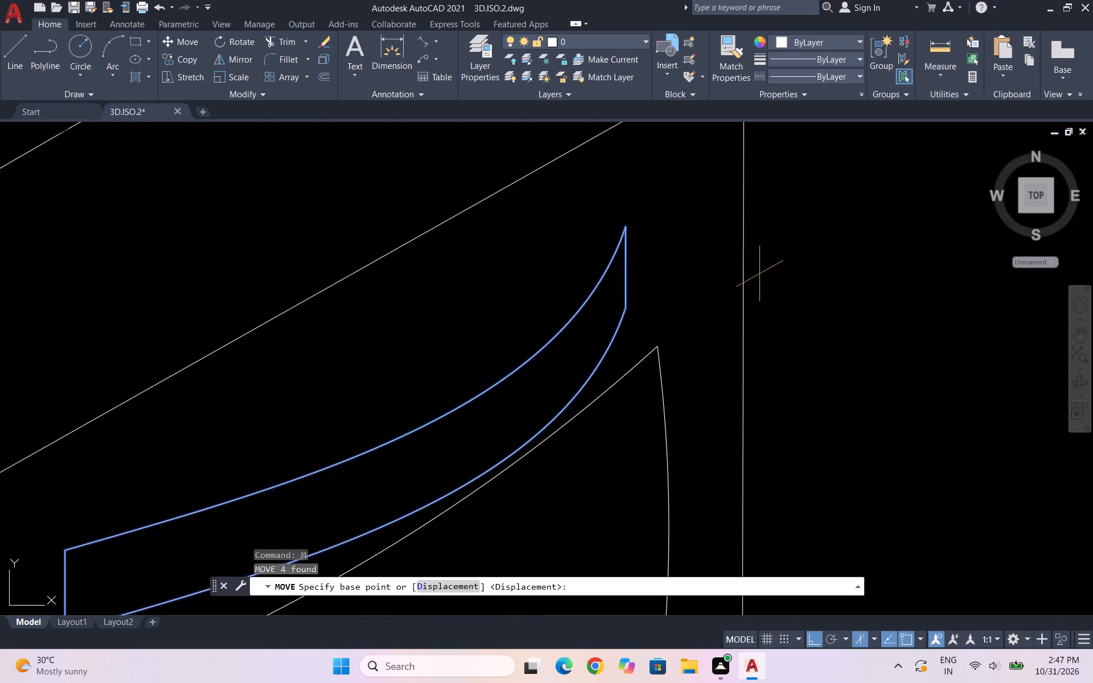
pyautogui.scroll(-1, 598, 258)
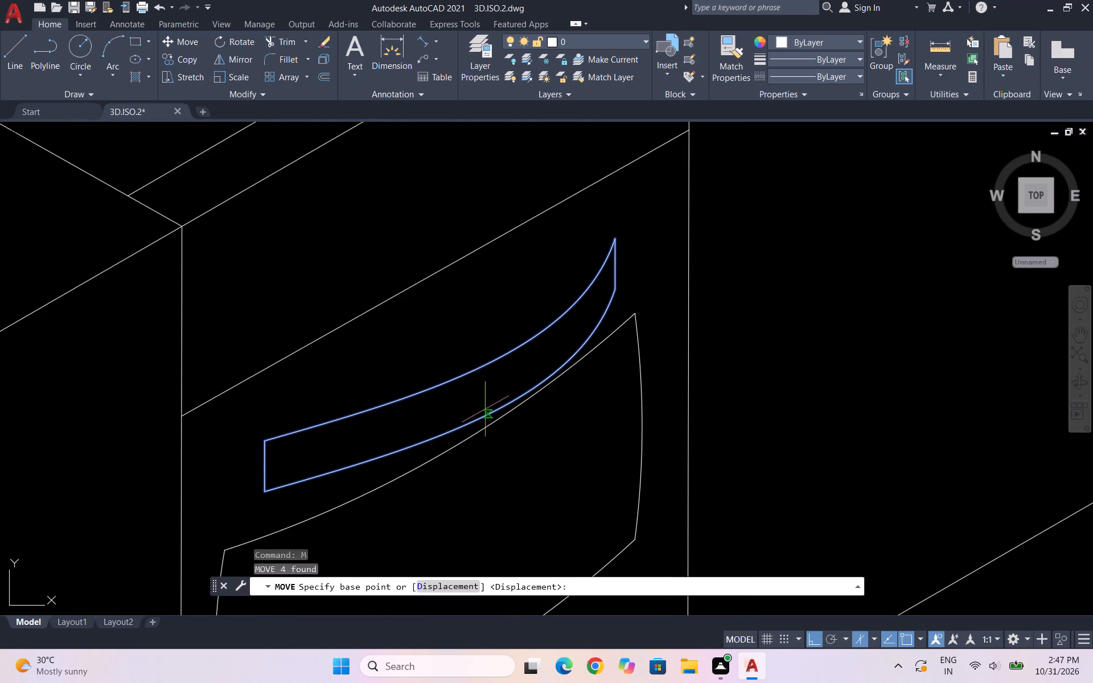
pyautogui.click(499, 374)
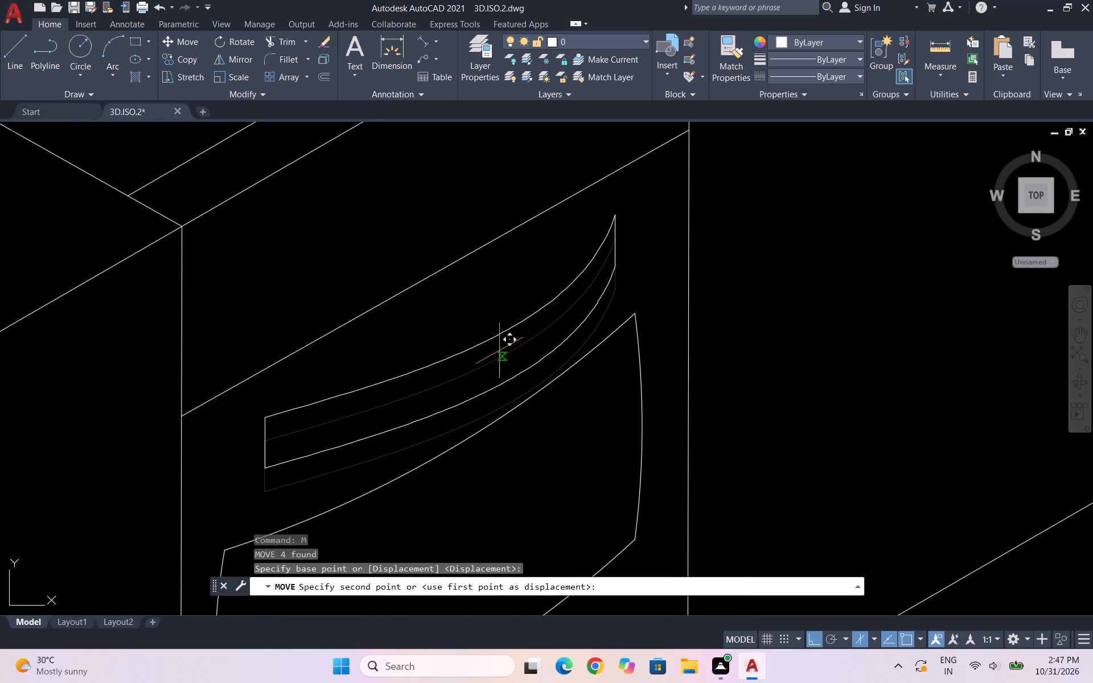
pyautogui.click(499, 351)
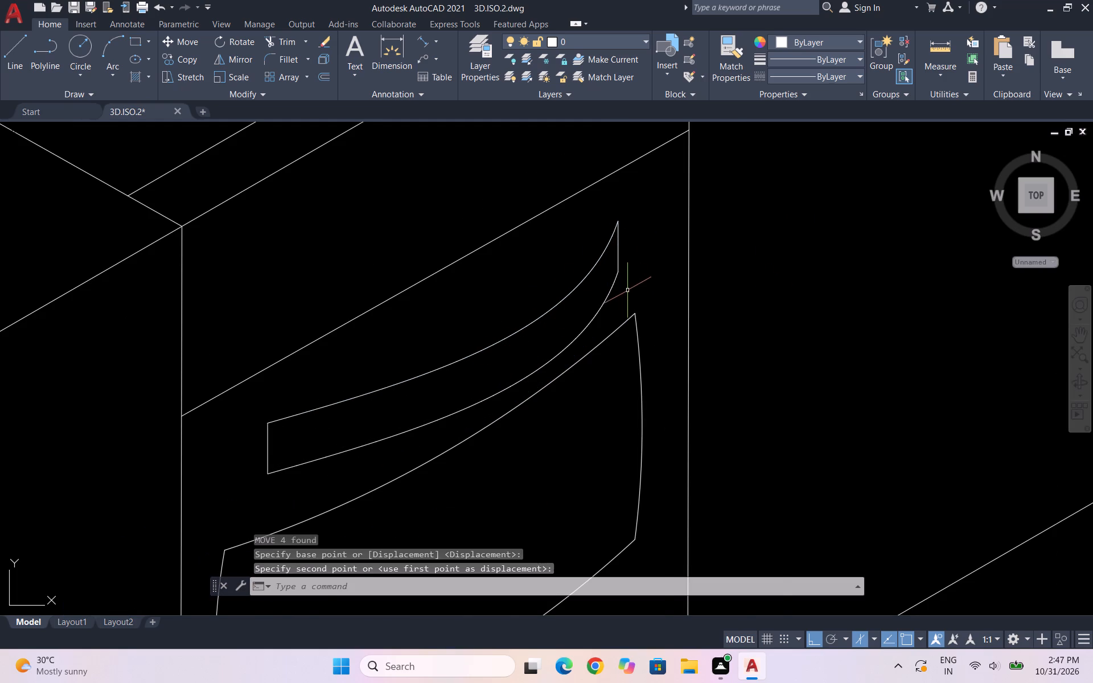
# Move the whole handle outline slightly down and left along the 30° isometric direction, keeping it between the panel and the face's dividing line.
pyautogui.scroll(2, 627, 289)
pyautogui.moveTo(624, 291); pyautogui.dragTo(613, 269)
pyautogui.moveTo(548, 192); pyautogui.dragTo(565, 192)
pyautogui.scroll(-3, 688, 167)
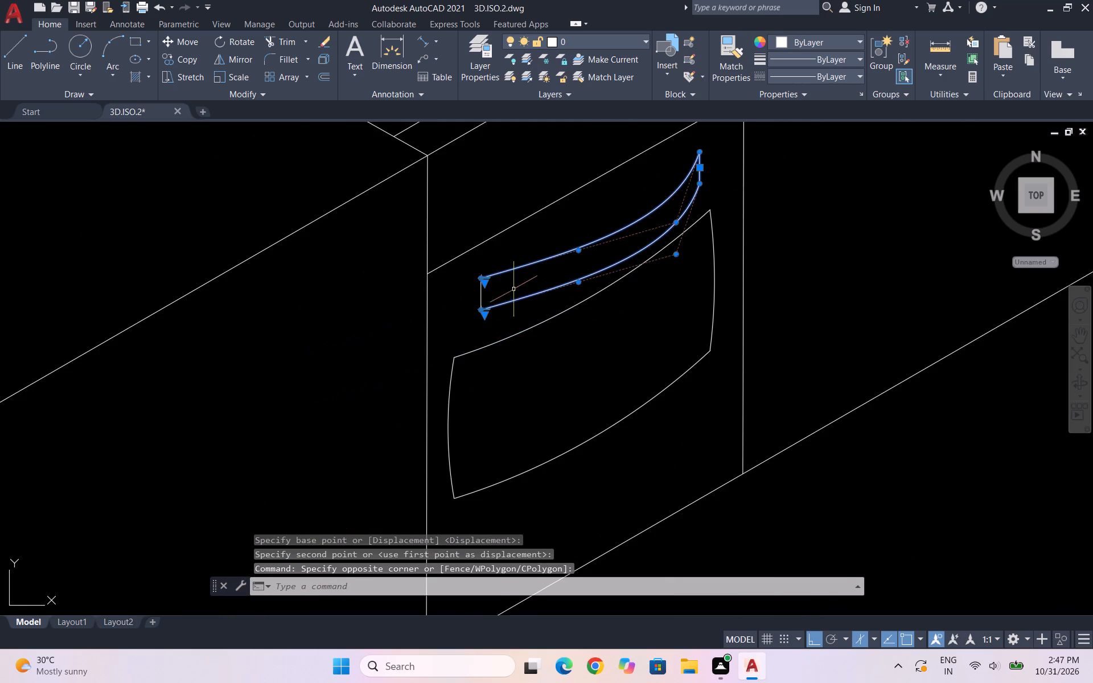
pyautogui.scroll(2, 513, 289)
pyautogui.moveTo(496, 294); pyautogui.dragTo(474, 293)
pyautogui.click(383, 289)
pyautogui.scroll(-2, 421, 295)
pyautogui.press('m')
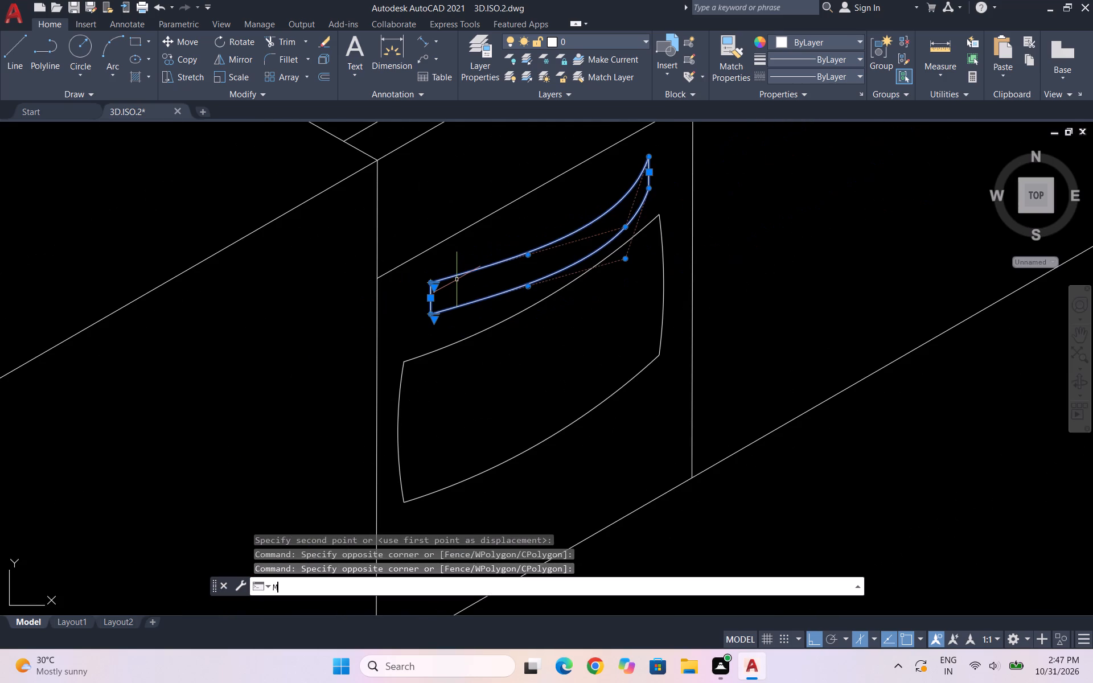
pyautogui.press('Return')
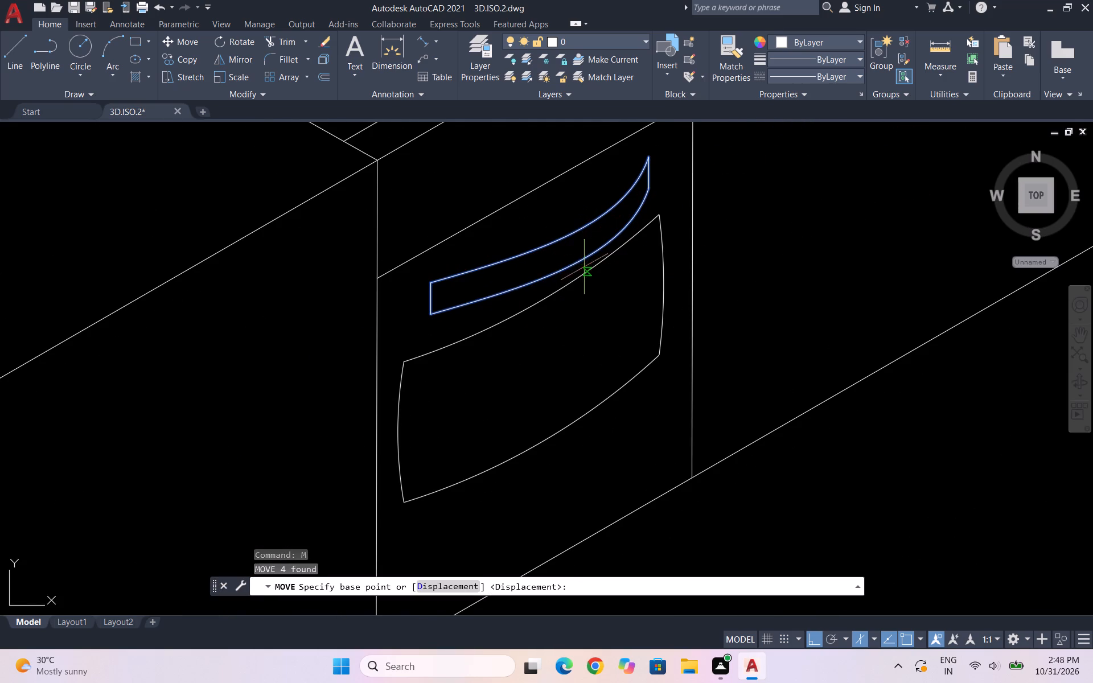
pyautogui.click(583, 237)
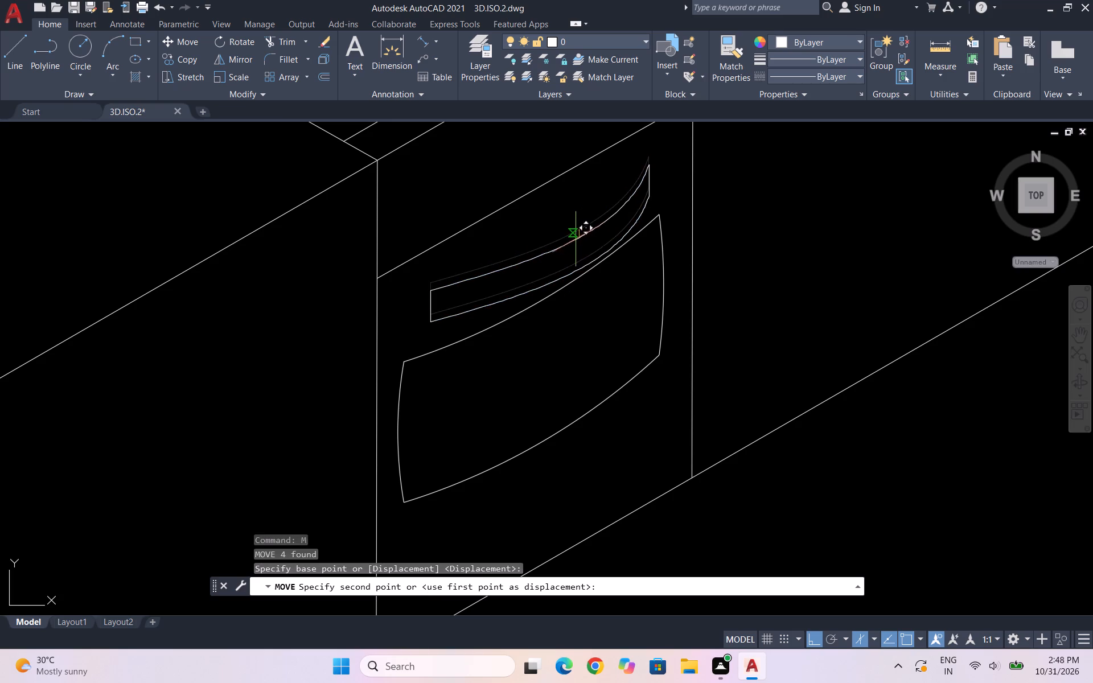
pyautogui.click(569, 237)
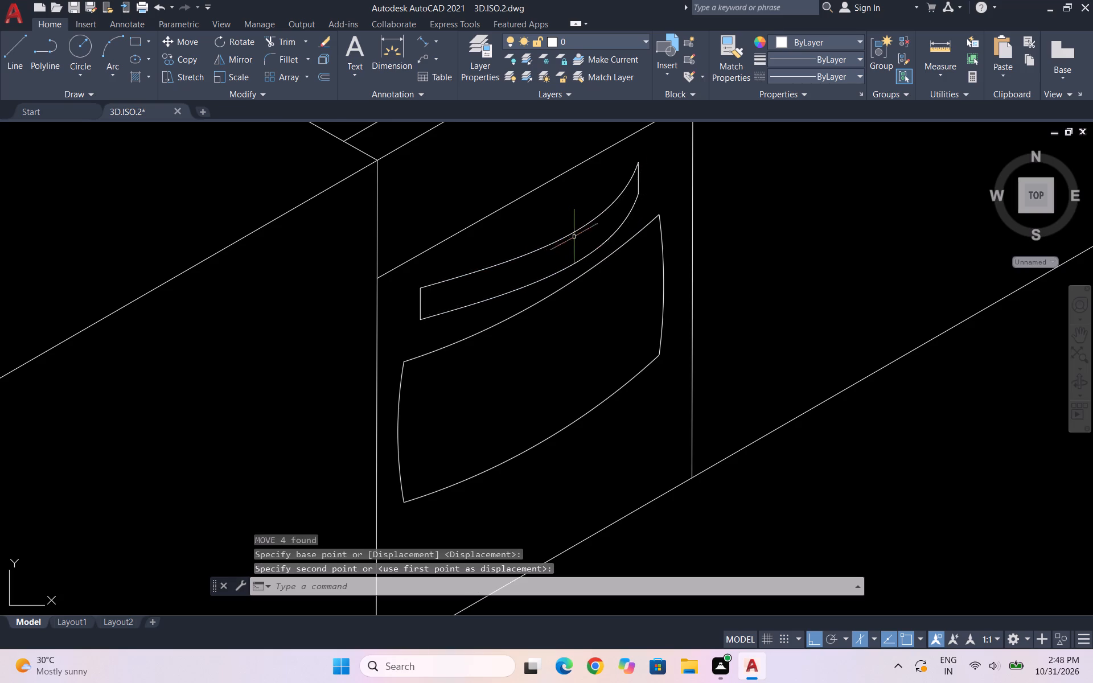
pyautogui.scroll(-2, 535, 223)
pyautogui.scroll(-1, 539, 295)
pyautogui.press('Escape')
pyautogui.press('Escape')
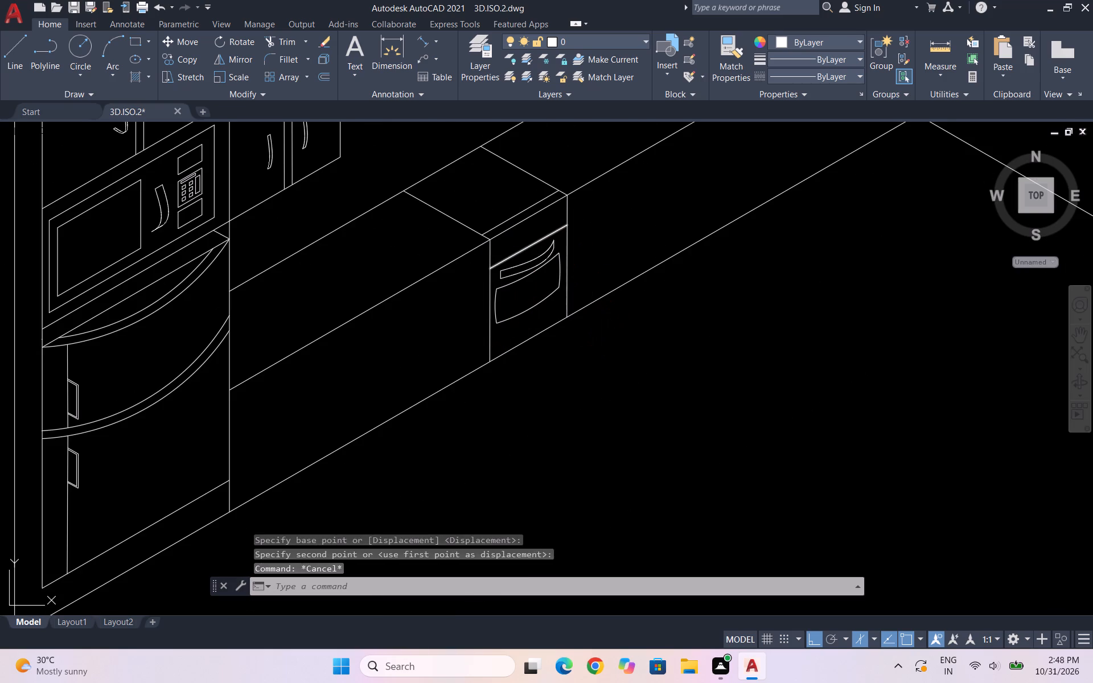
pyautogui.press('Escape')
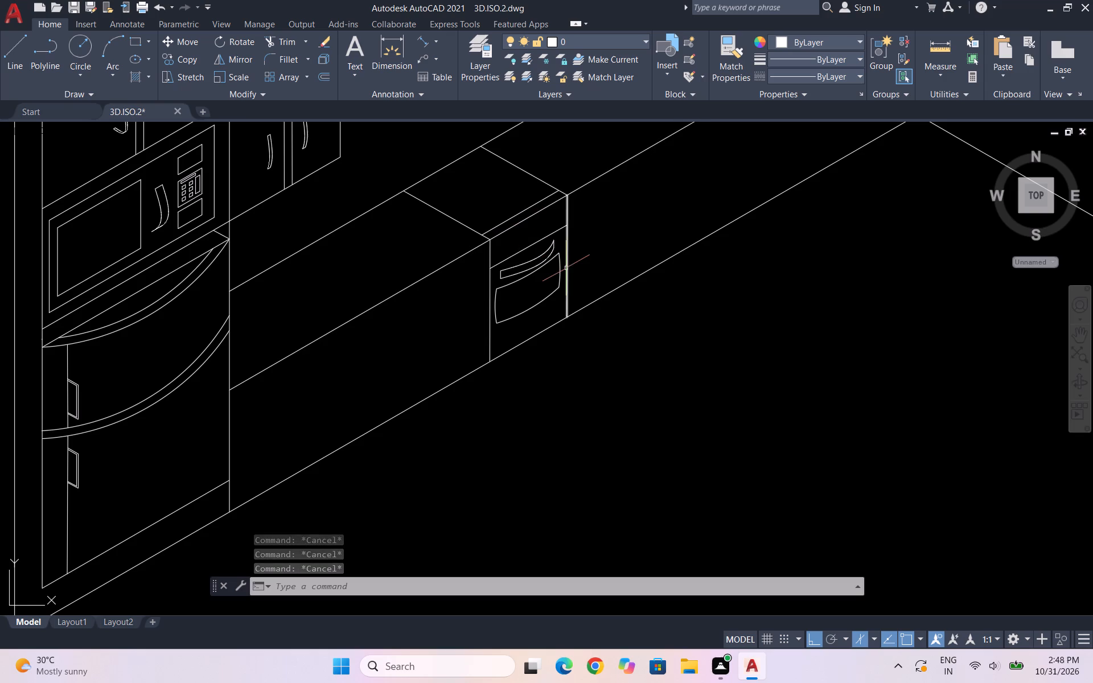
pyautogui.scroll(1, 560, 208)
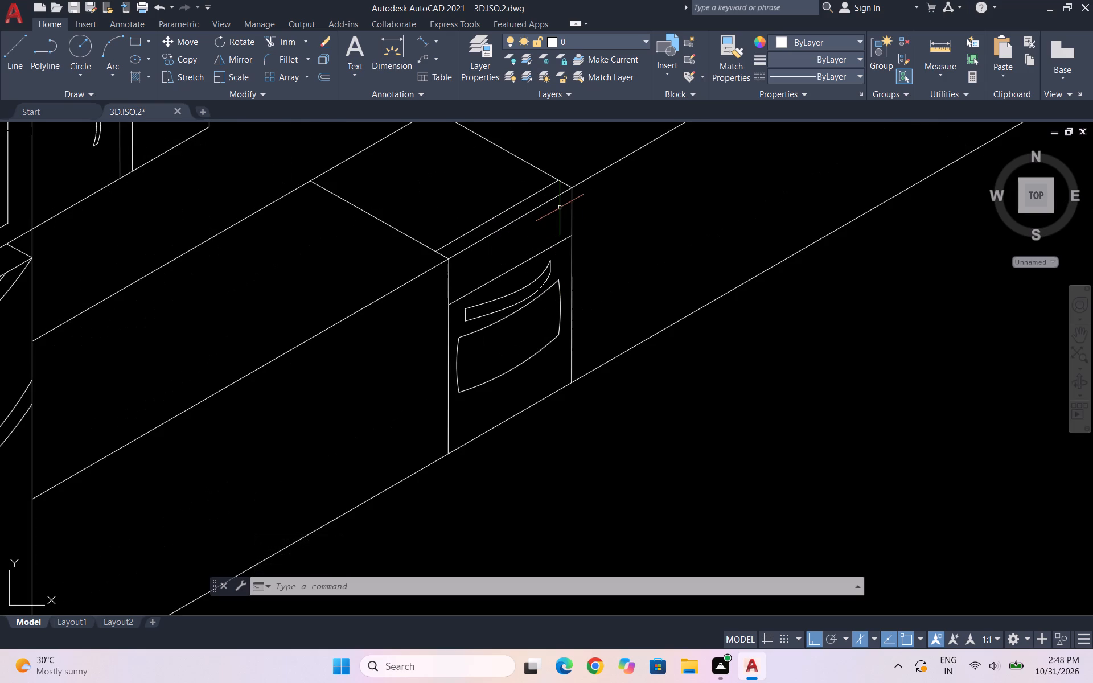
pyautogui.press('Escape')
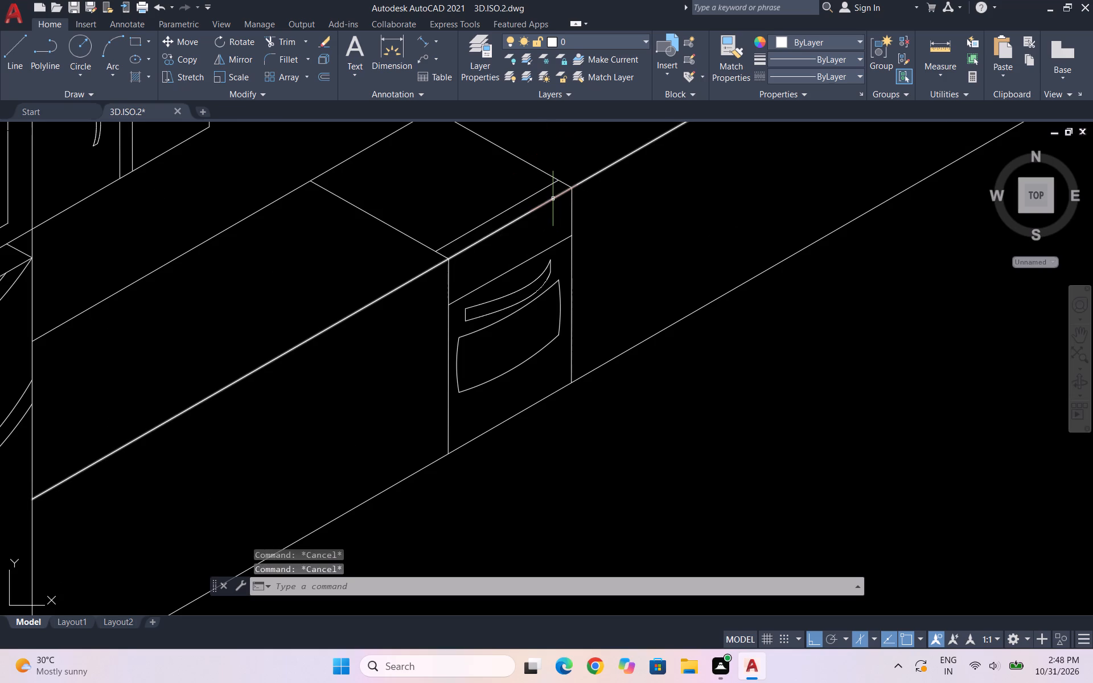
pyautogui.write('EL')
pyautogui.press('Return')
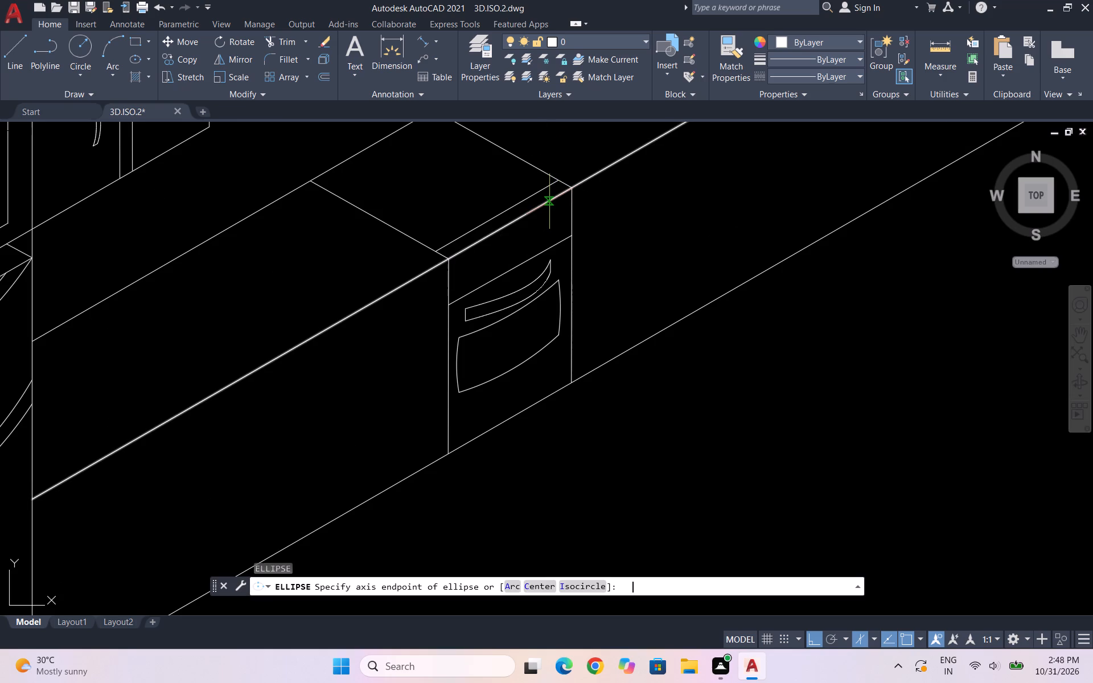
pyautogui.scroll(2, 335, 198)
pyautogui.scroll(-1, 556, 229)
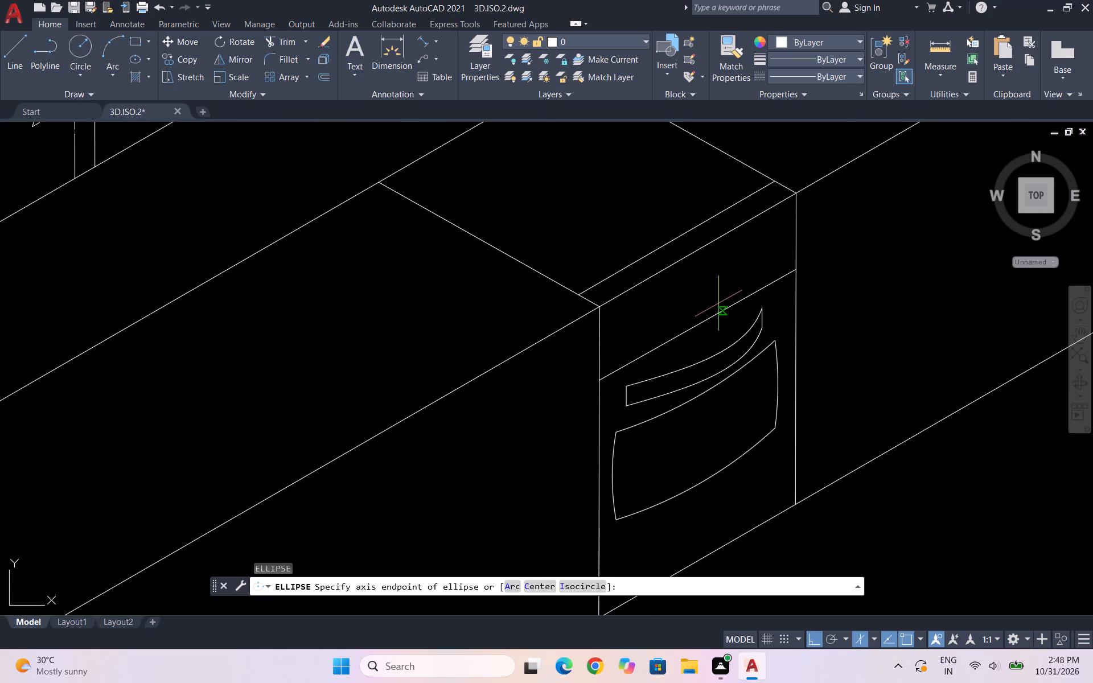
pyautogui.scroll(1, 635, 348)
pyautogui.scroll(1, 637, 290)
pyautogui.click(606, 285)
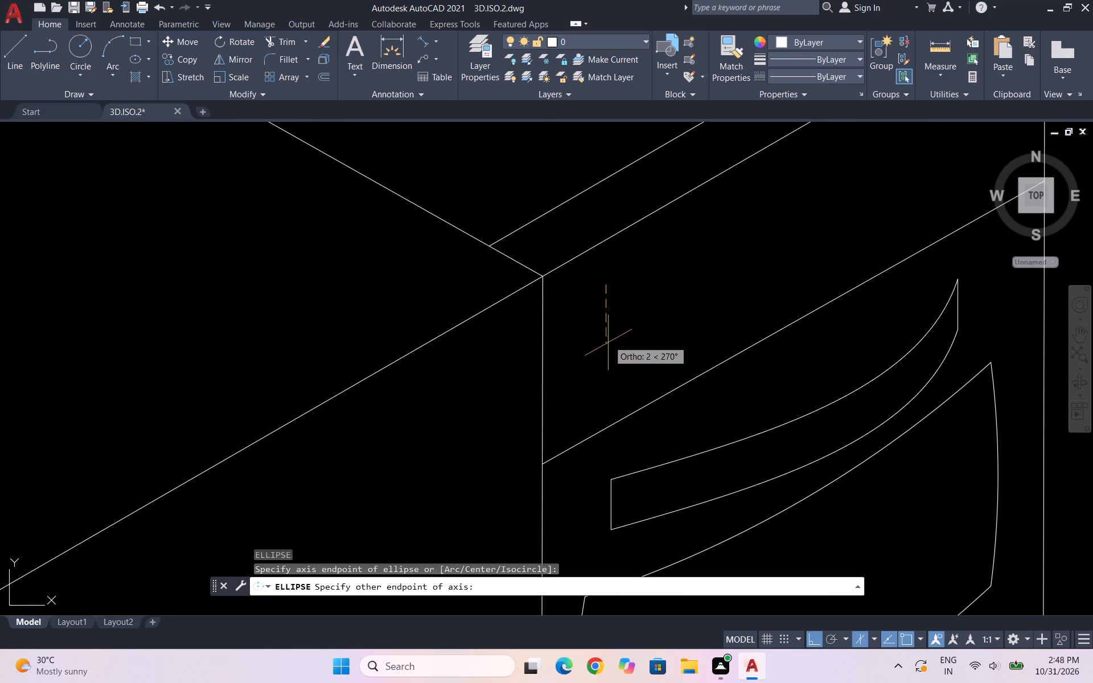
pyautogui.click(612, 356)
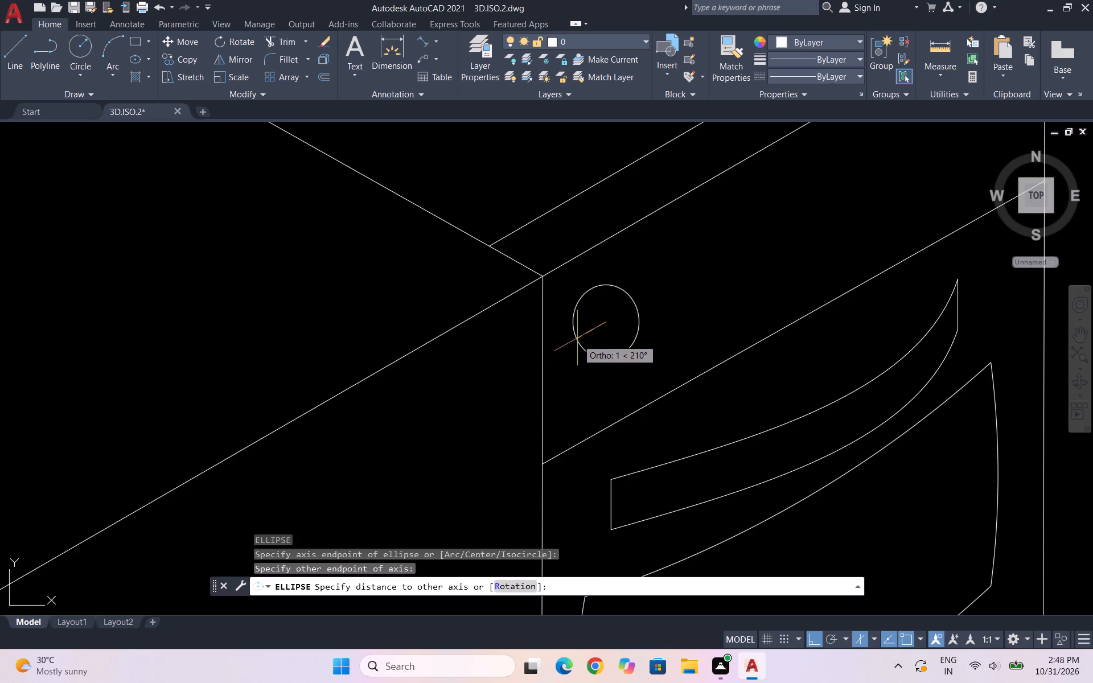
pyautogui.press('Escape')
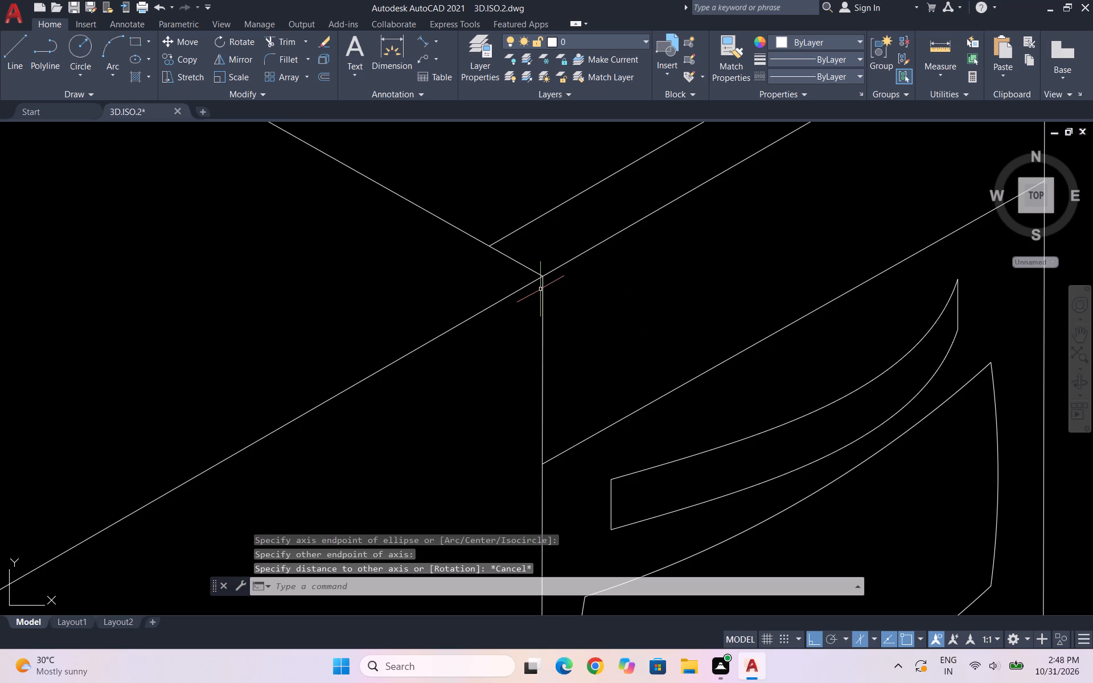
# Draw a small upright ellipse as a knob at the left end of the face's strip above the dividing line.
pyautogui.write('EL')
pyautogui.press('Return')
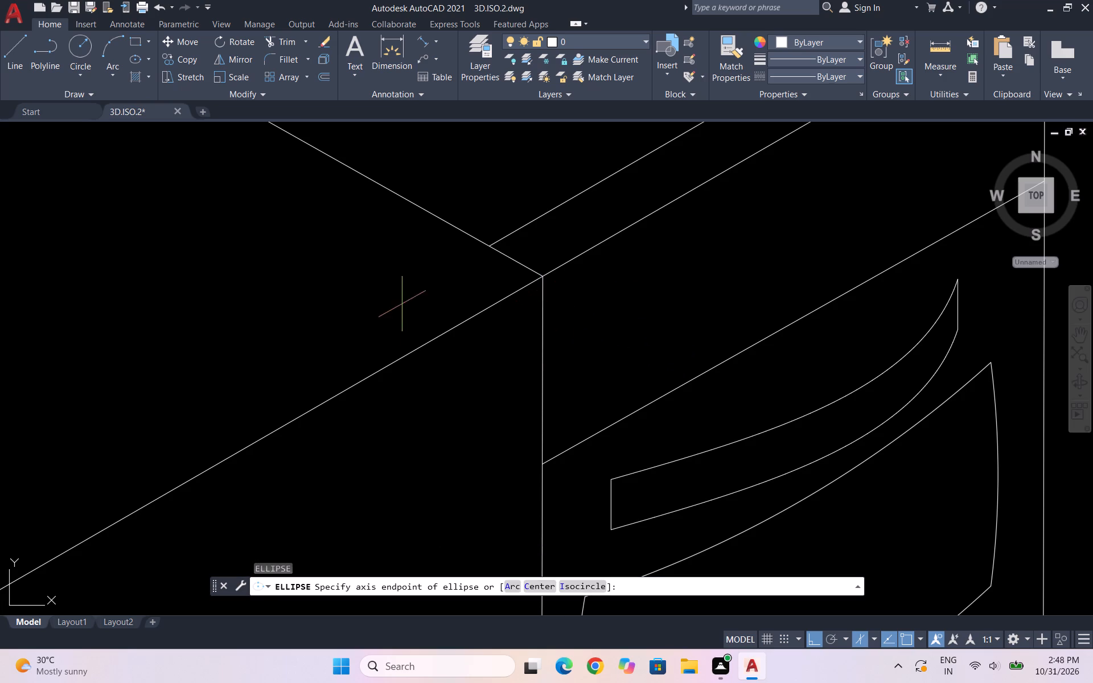
pyautogui.click(603, 290)
pyautogui.click(593, 386)
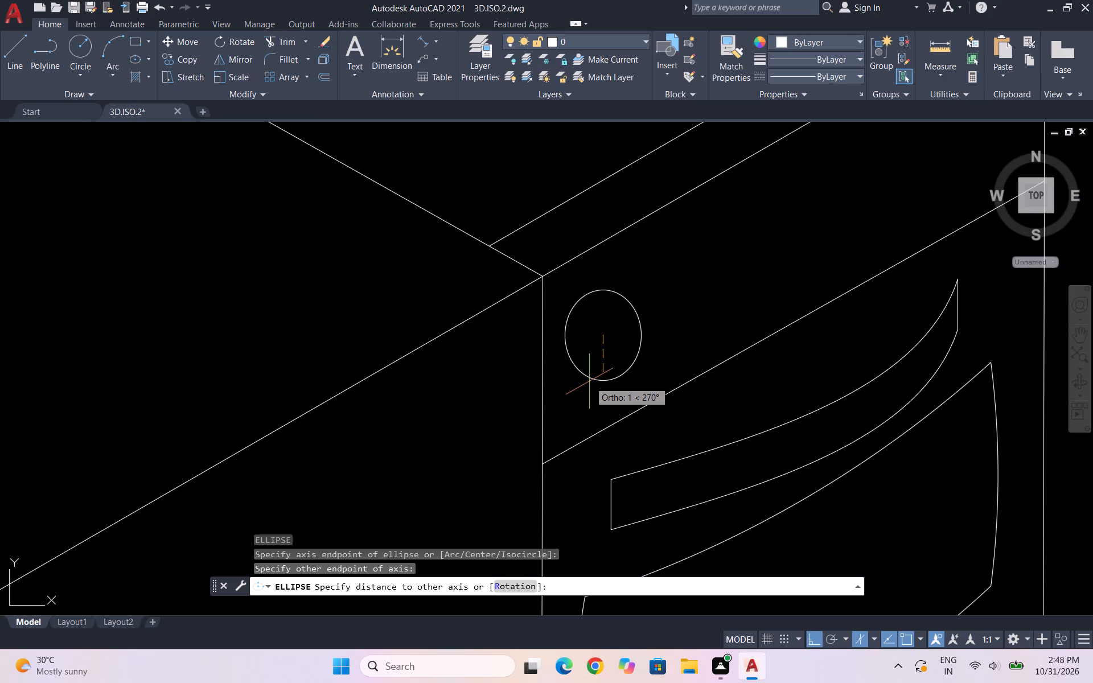
pyautogui.click(591, 379)
pyautogui.press('Escape')
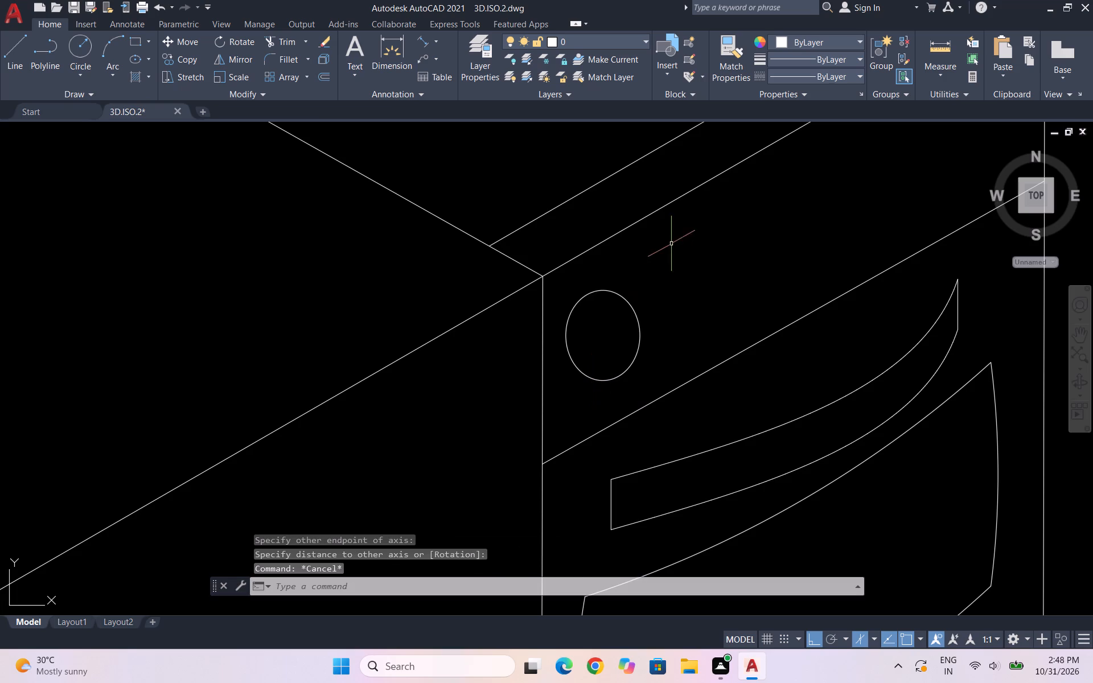
# Copy the knob ellipse four times along the 30° isometric direction, spreading five knobs across the strip up to its right end.
pyautogui.scroll(1, 638, 292)
pyautogui.press('Escape')
pyautogui.moveTo(638, 307); pyautogui.dragTo(629, 312)
pyautogui.click(593, 335)
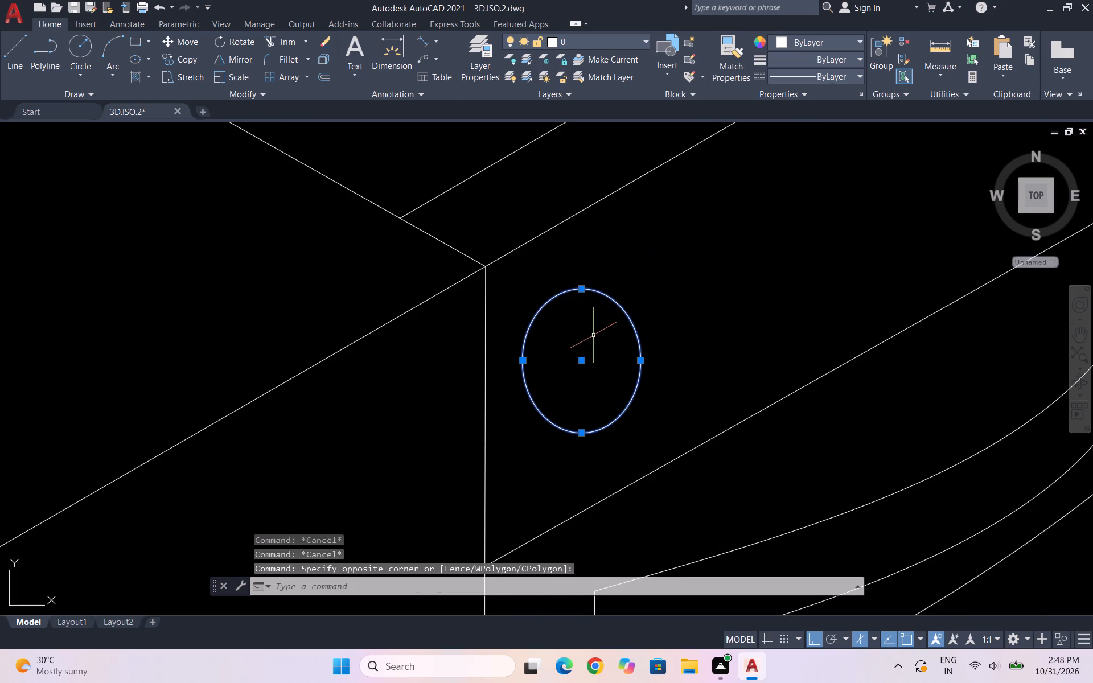
pyautogui.write('CO')
pyautogui.press('Return')
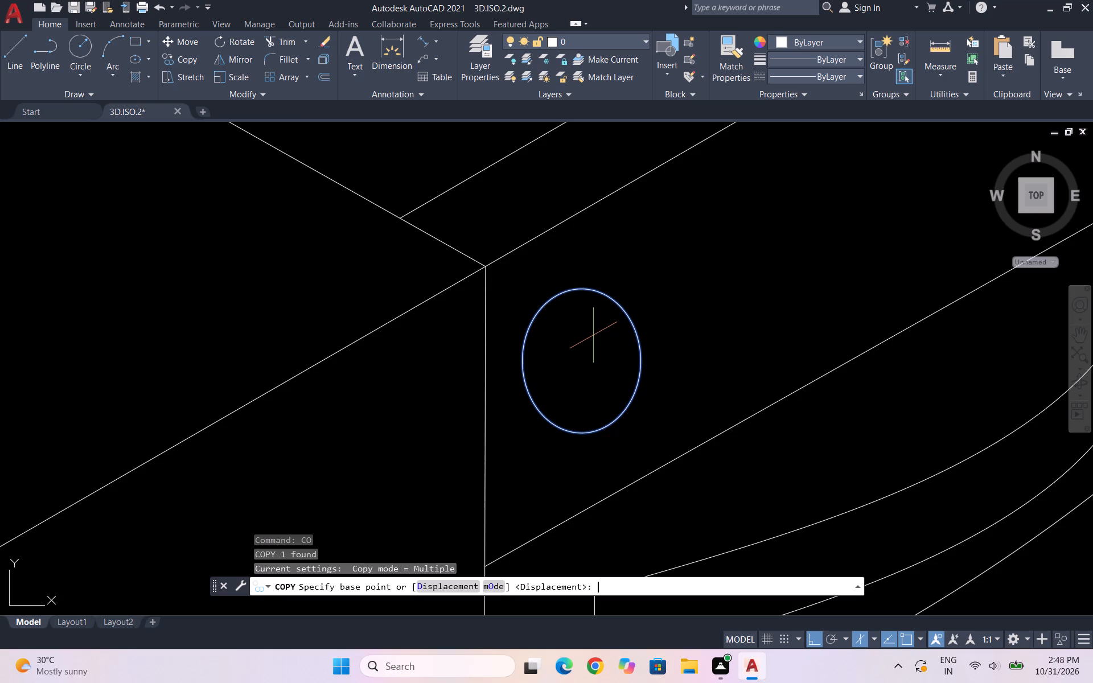
pyautogui.click(580, 365)
pyautogui.scroll(-3, 536, 361)
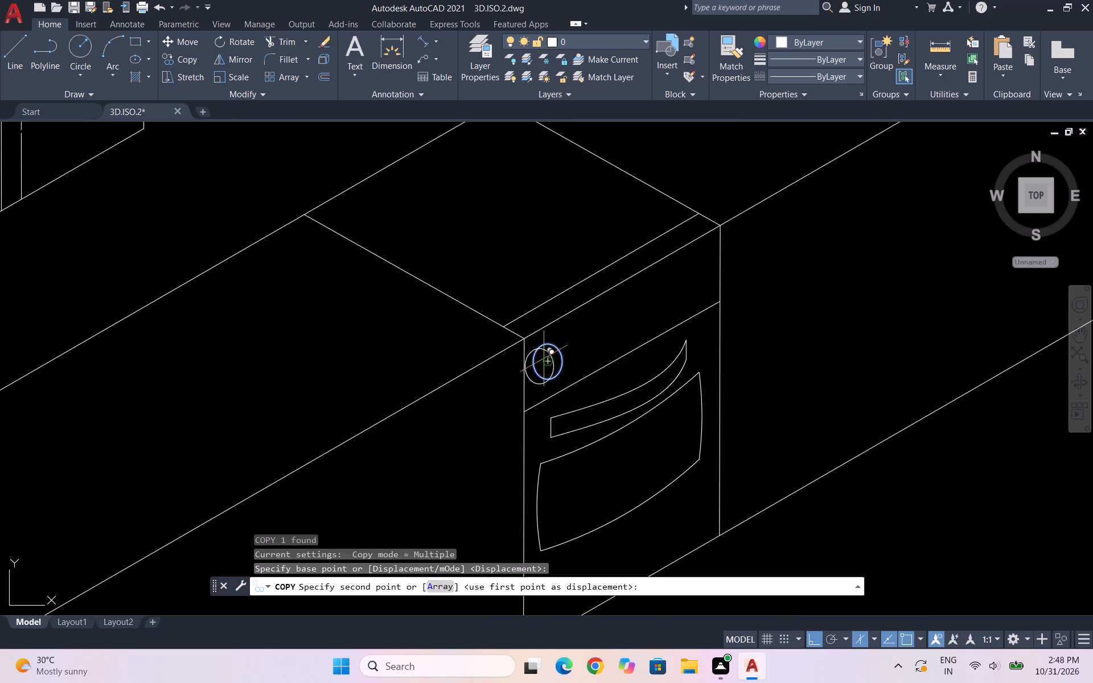
pyautogui.scroll(2, 599, 345)
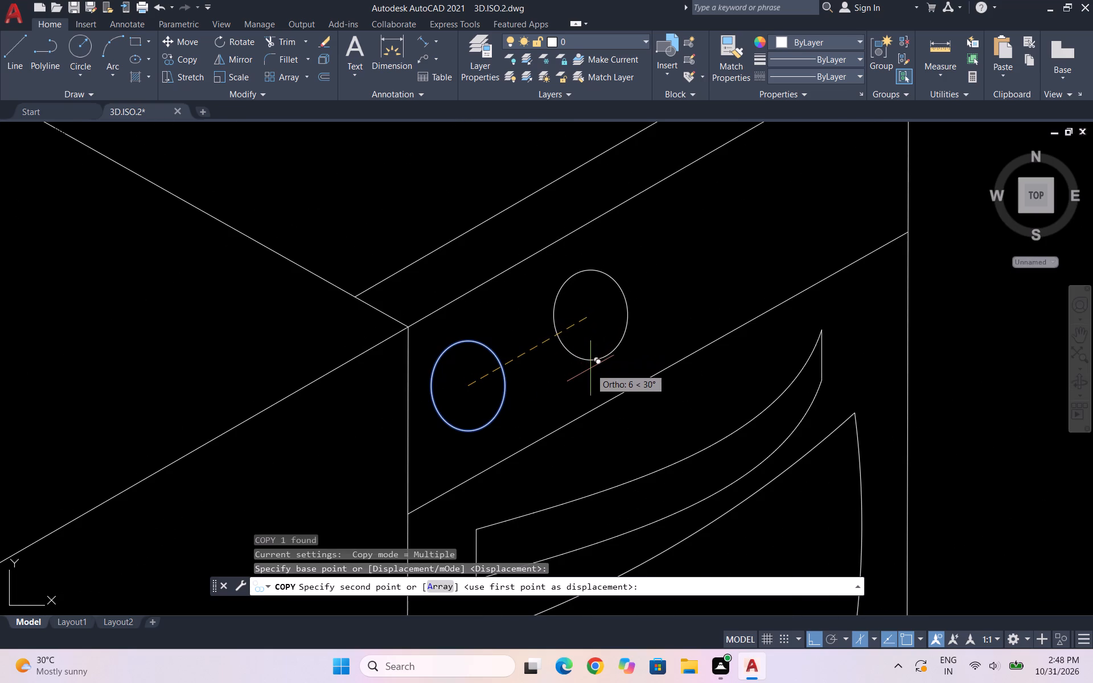
pyautogui.click(561, 383)
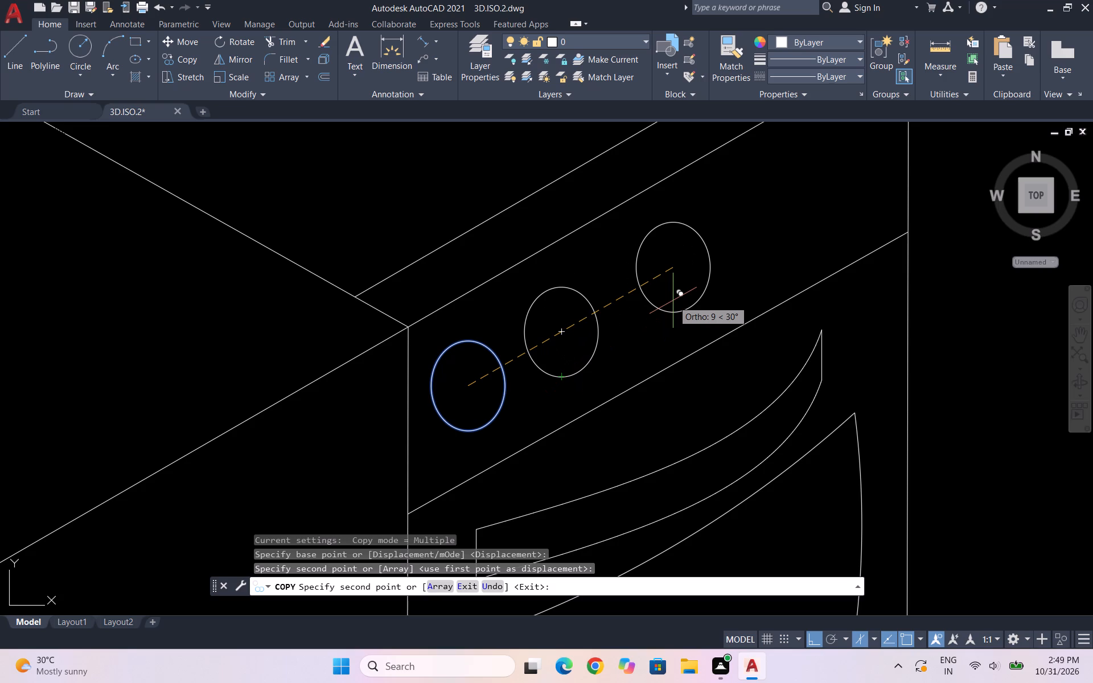
pyautogui.scroll(-2, 639, 320)
pyautogui.scroll(2, 686, 273)
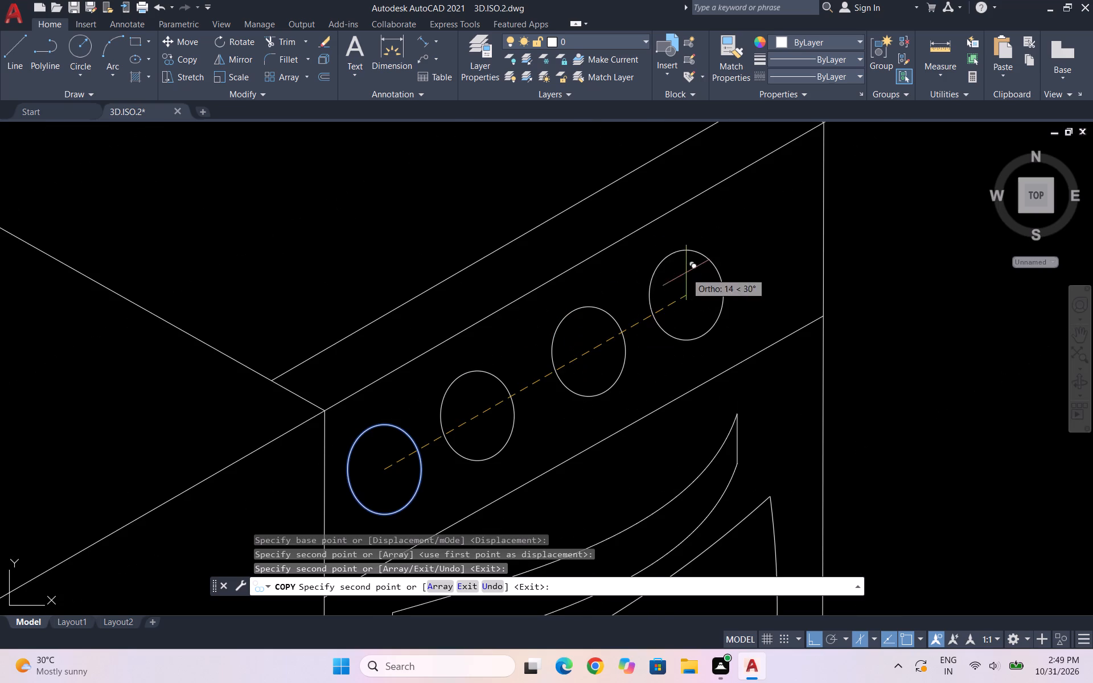
pyautogui.click(771, 235)
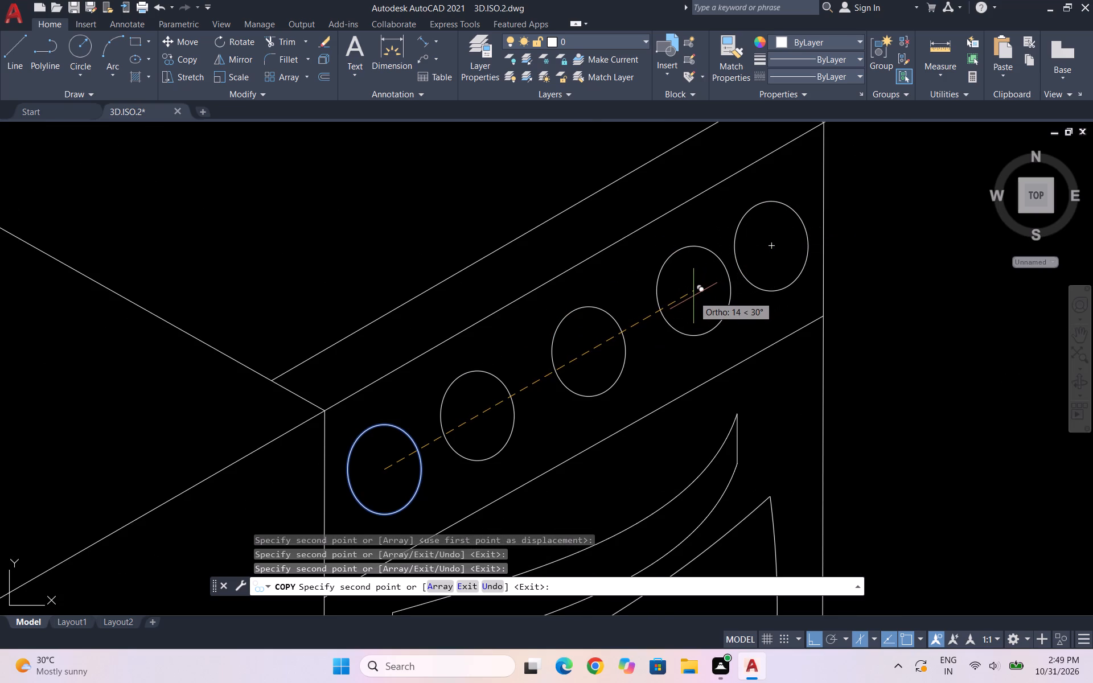
pyautogui.click(692, 298)
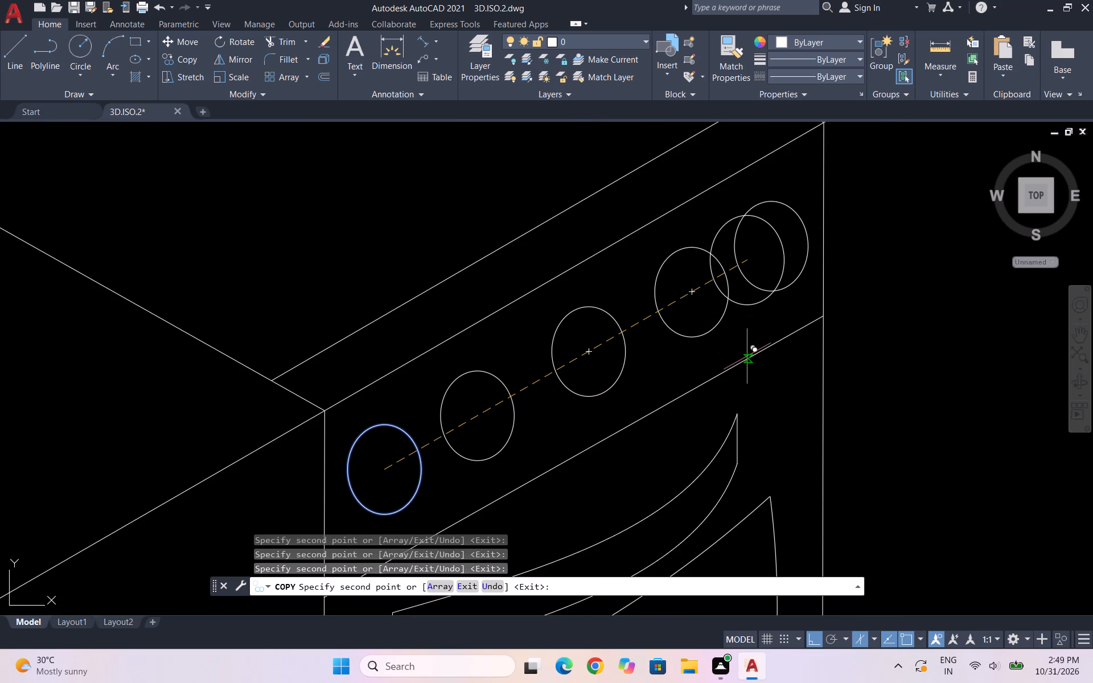
pyautogui.press('Escape')
pyautogui.press('Escape')
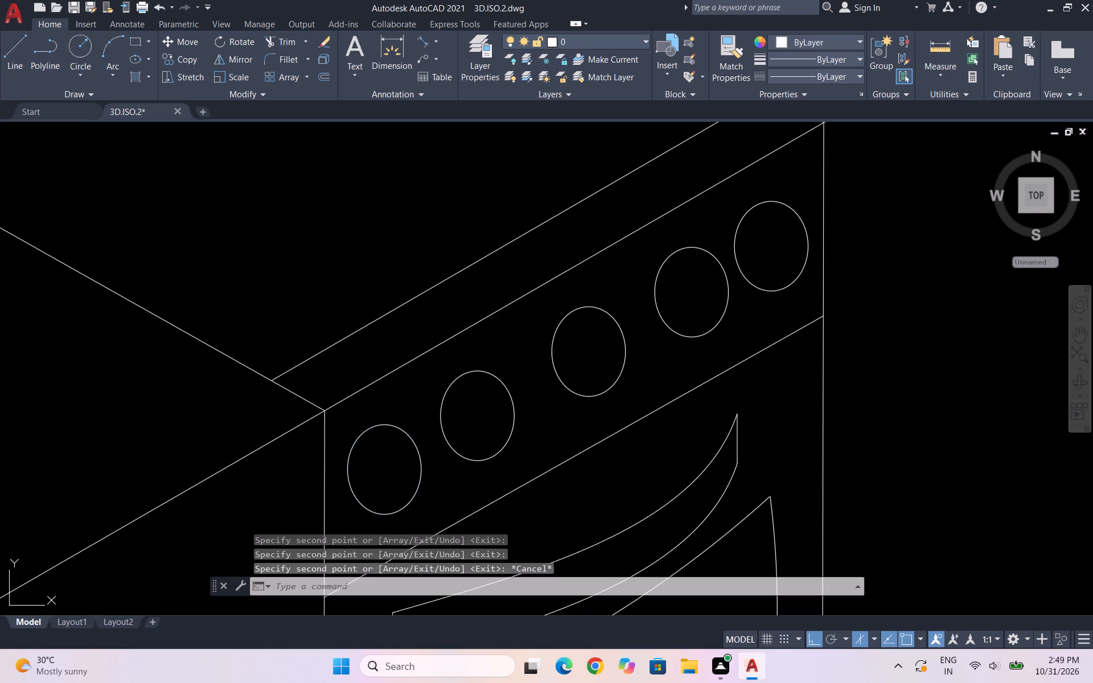
pyautogui.press('Escape')
pyautogui.press('Escape')
pyautogui.press('Escape')
pyautogui.press('Escape')
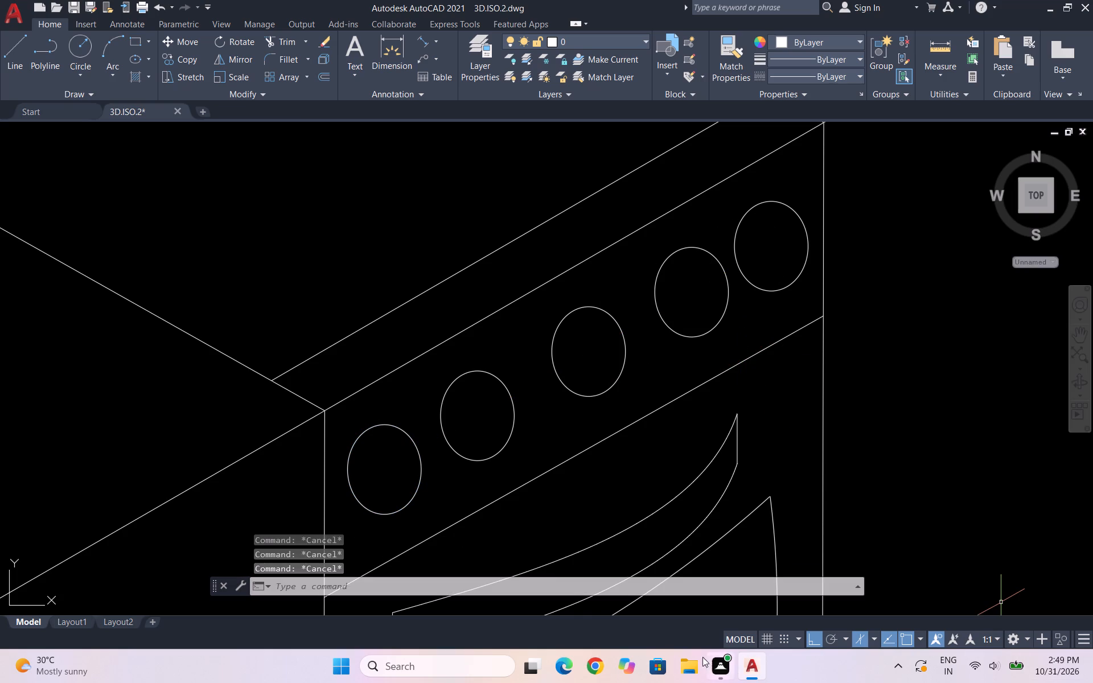
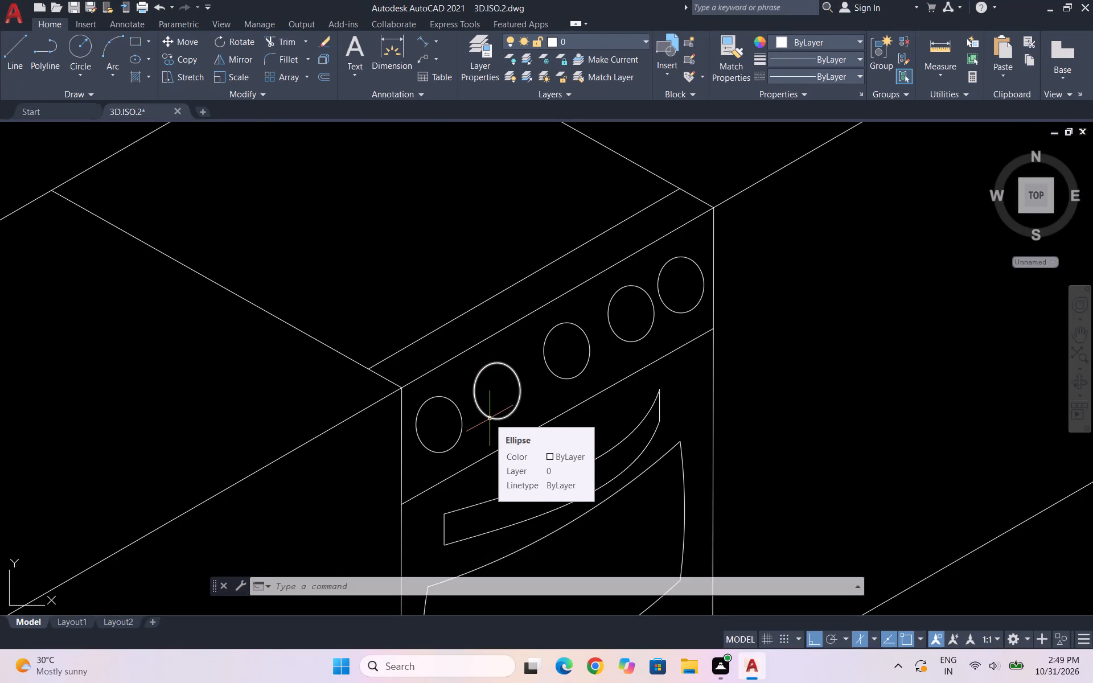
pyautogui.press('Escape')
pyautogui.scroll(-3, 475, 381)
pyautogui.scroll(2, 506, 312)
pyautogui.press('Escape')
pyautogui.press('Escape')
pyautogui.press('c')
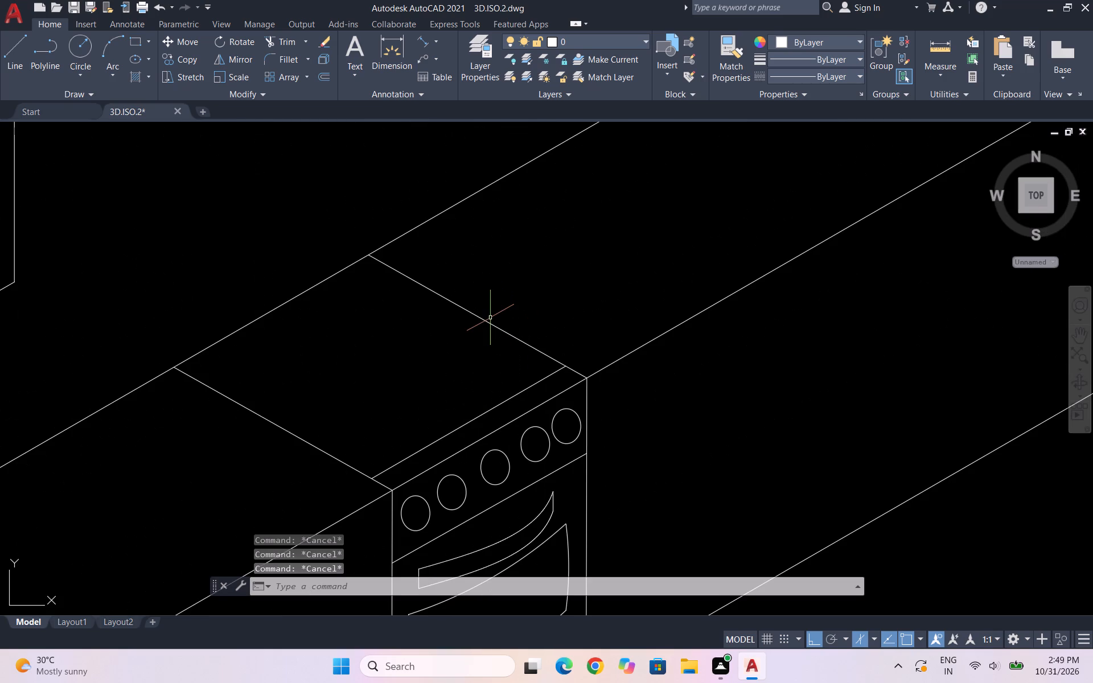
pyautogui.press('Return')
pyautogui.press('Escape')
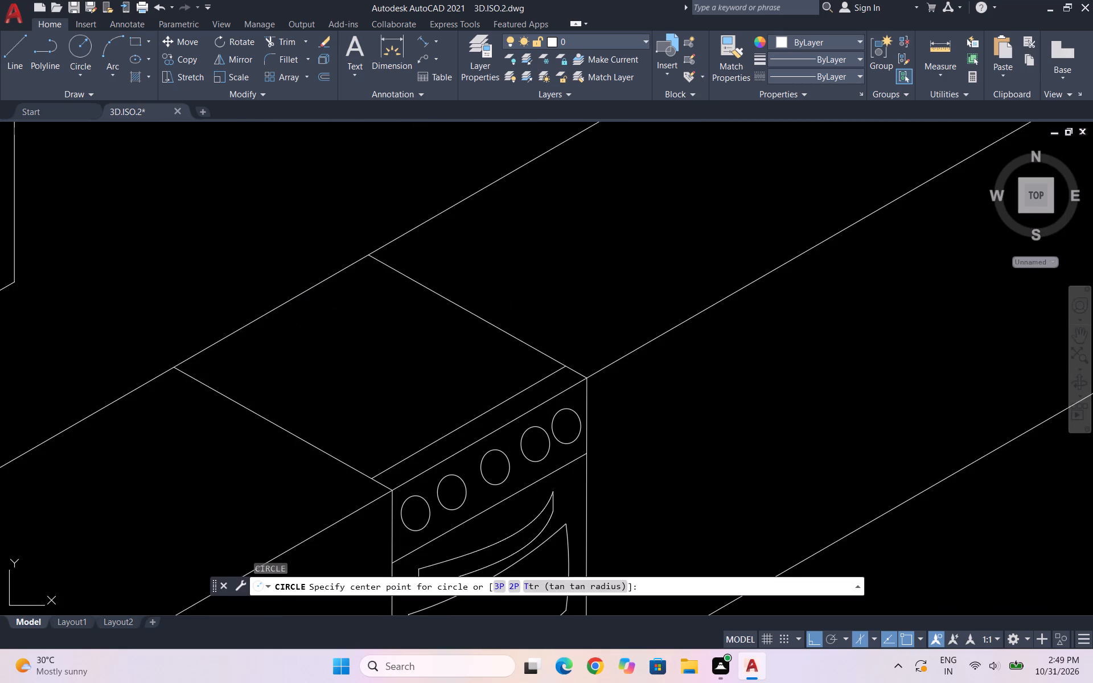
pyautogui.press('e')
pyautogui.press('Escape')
# Draw a short vertical guide line starting on the stove's top surface, near its back-left corner.
pyautogui.press('l')
pyautogui.press('Return')
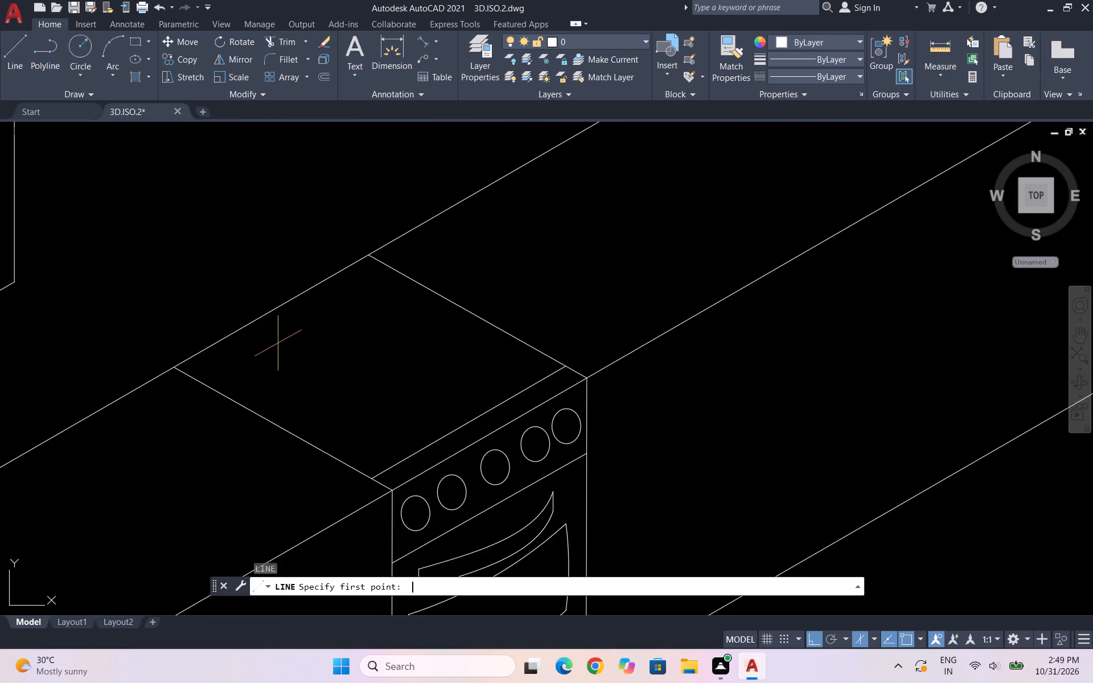
pyautogui.click(260, 353)
pyautogui.click(245, 451)
pyautogui.press('Escape')
# Copy the vertical guide line across the stove top with Ortho off, placing the copy slightly lower than the original.
pyautogui.moveTo(280, 366); pyautogui.dragTo(274, 367)
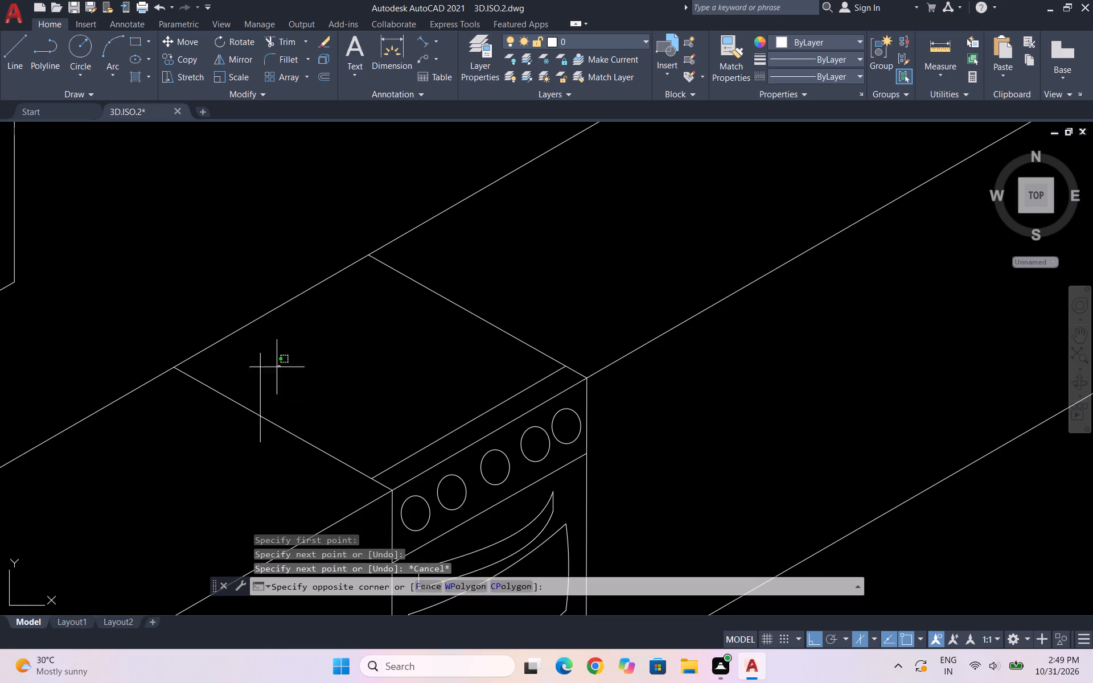
pyautogui.moveTo(274, 367); pyautogui.dragTo(254, 362)
pyautogui.click(237, 357)
pyautogui.write('CO')
pyautogui.press('Return')
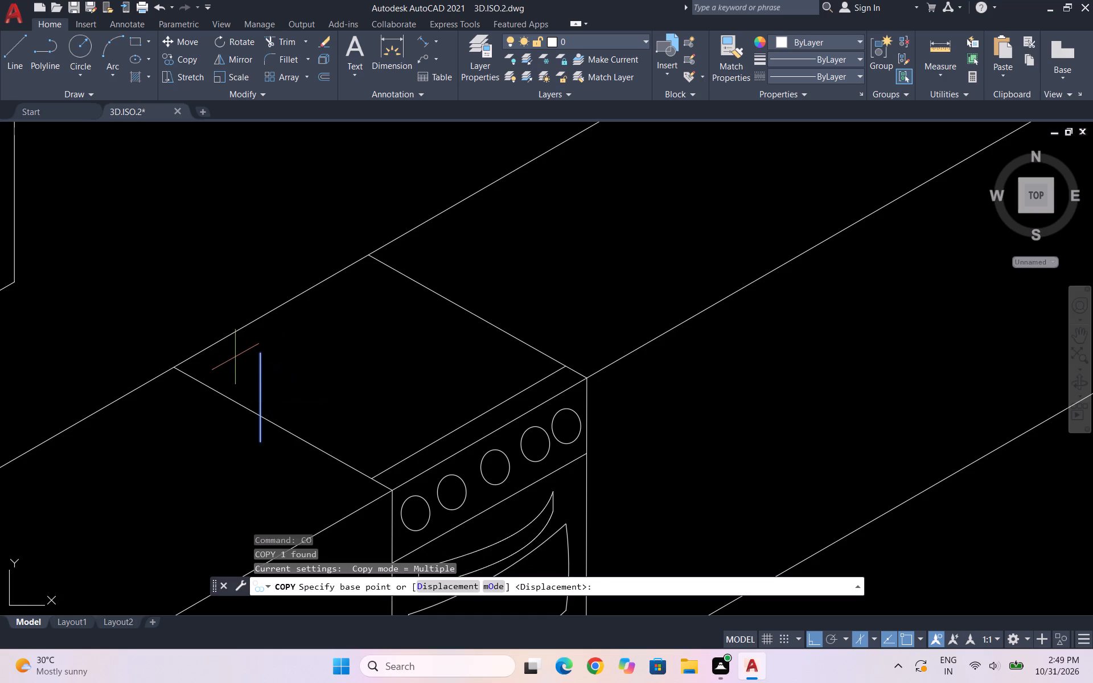
pyautogui.click(255, 348)
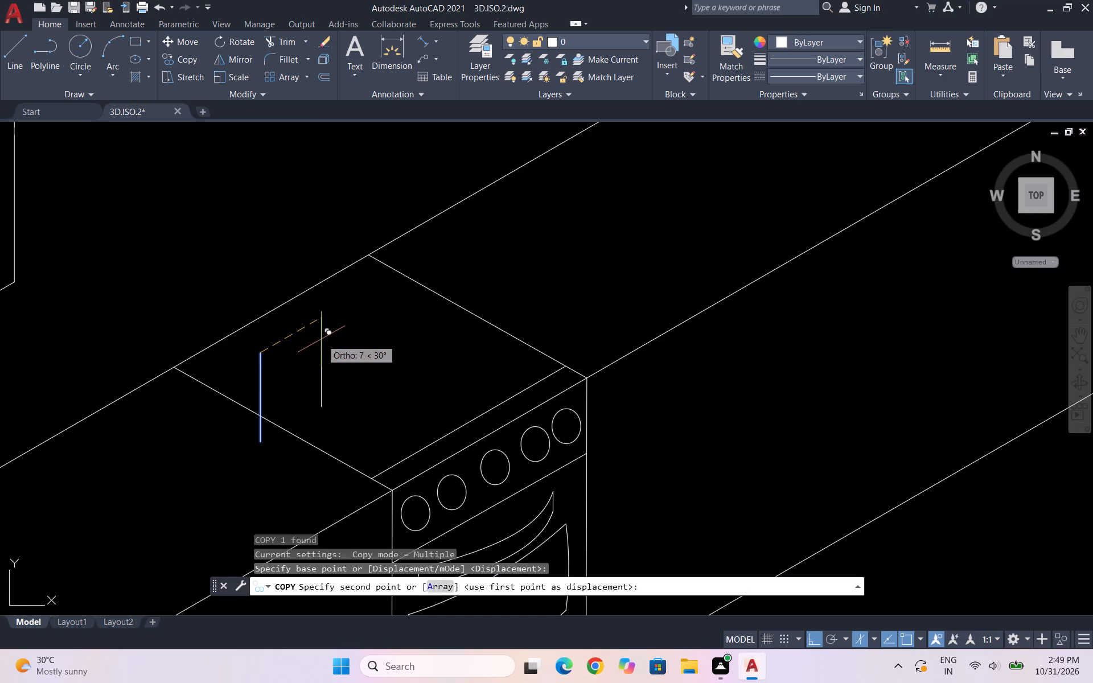
pyautogui.press('F5')
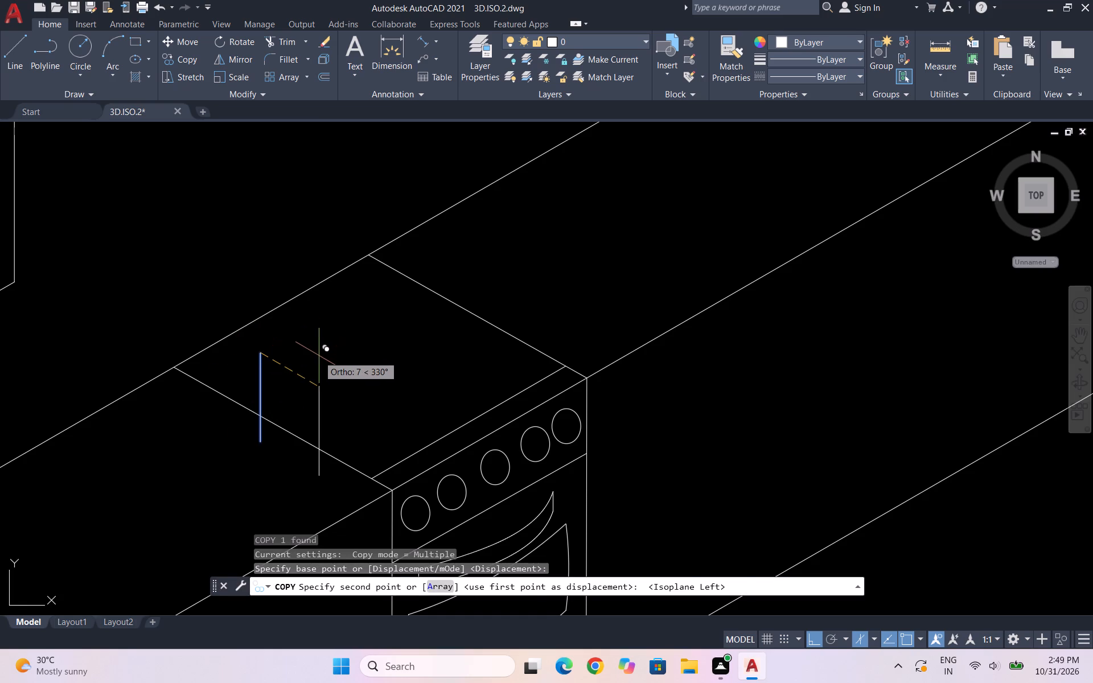
pyautogui.scroll(1, 319, 356)
pyautogui.press('F5')
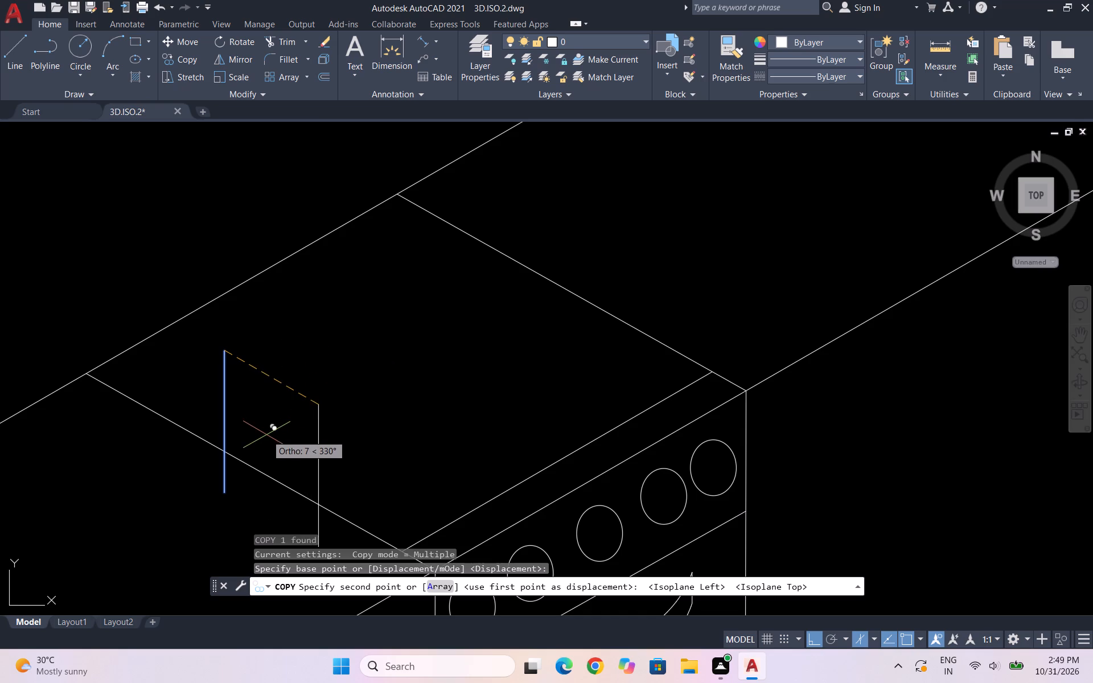
pyautogui.press('F5')
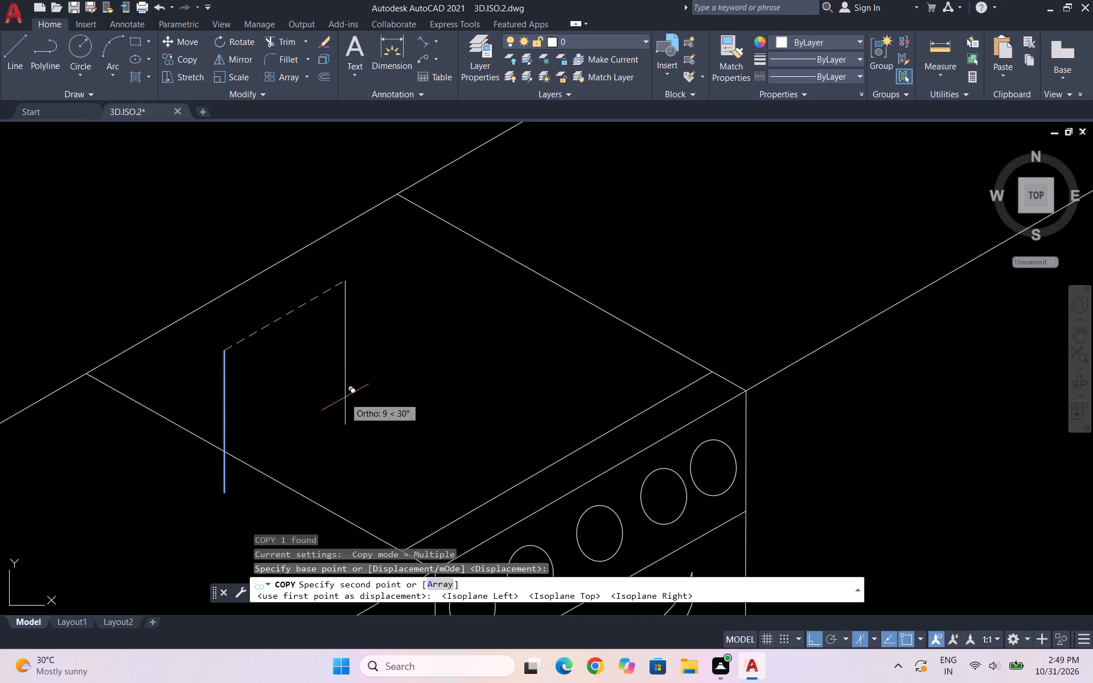
pyautogui.press('F5')
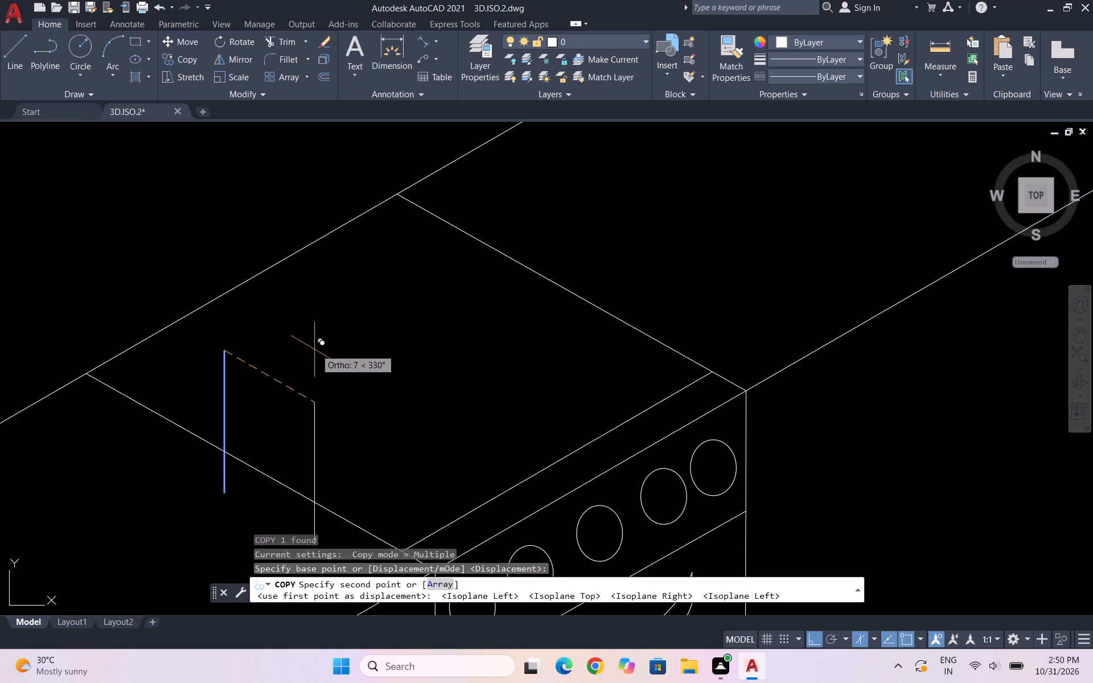
pyautogui.press('F5')
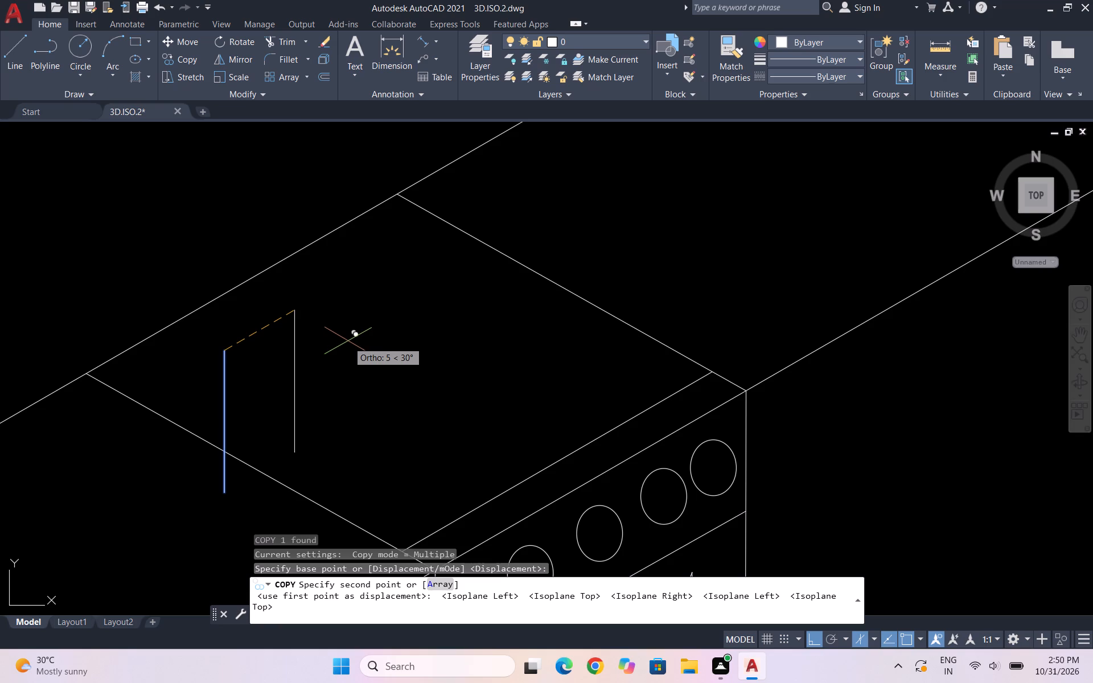
pyautogui.press('F5')
pyautogui.scroll(1, 308, 381)
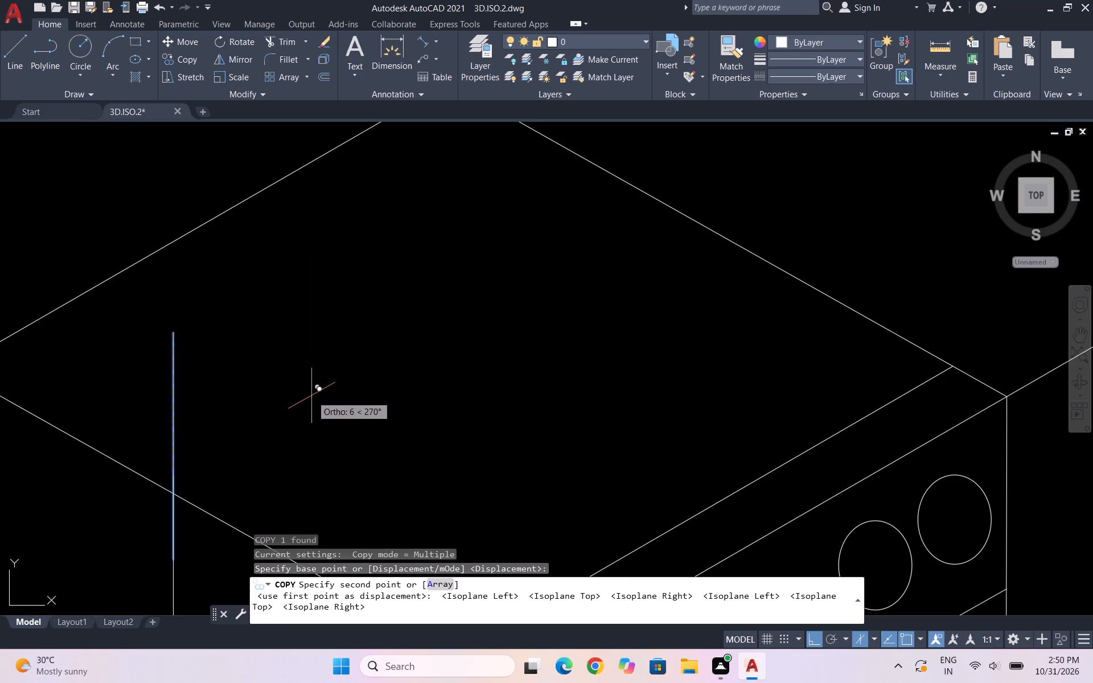
pyautogui.press('F8')
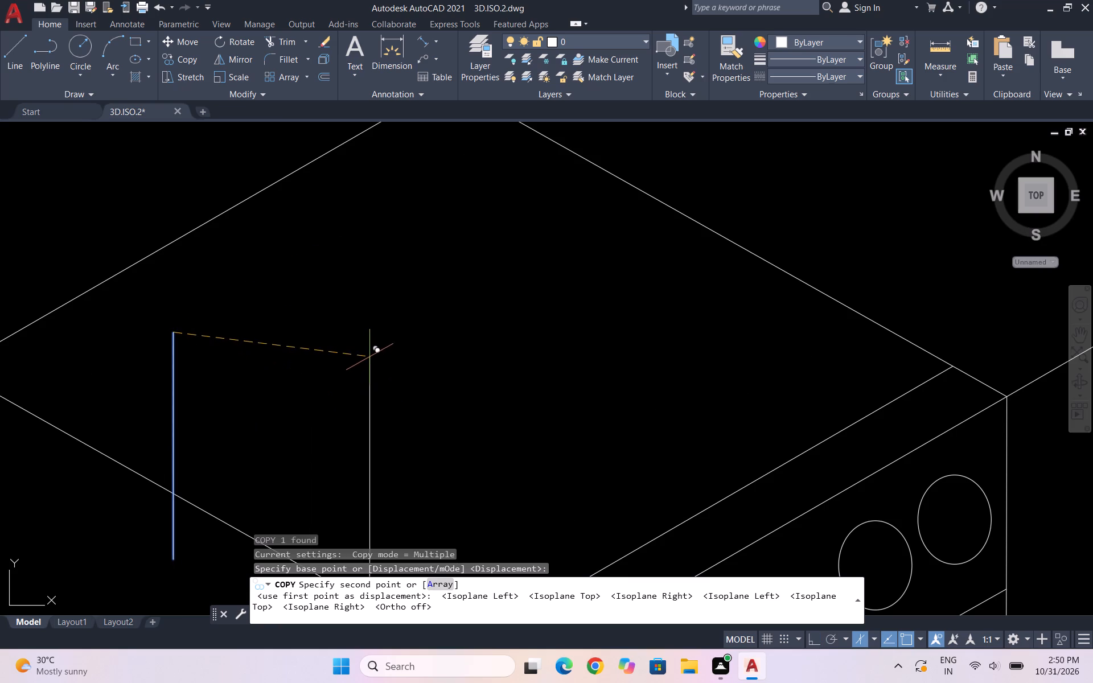
pyautogui.click(369, 357)
pyautogui.press('Escape')
# Draw a flat ellipse on the stove top with its long axis spanning the upper endpoints of the two guide lines.
pyautogui.write('EL')
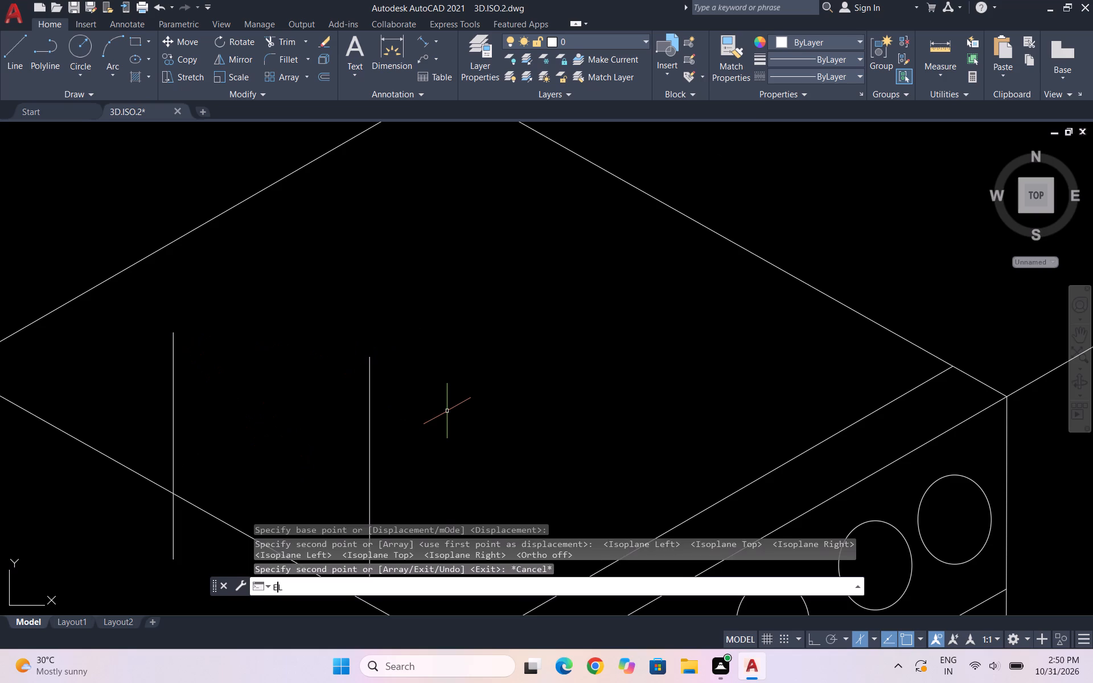
pyautogui.press('Return')
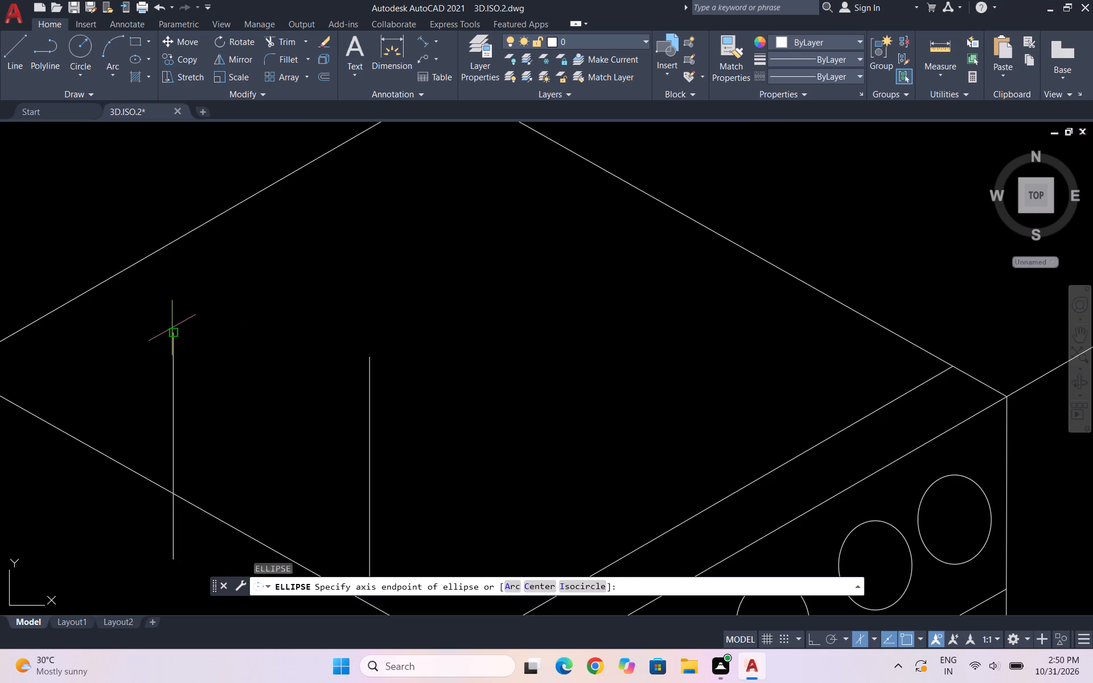
pyautogui.click(171, 328)
pyautogui.click(371, 357)
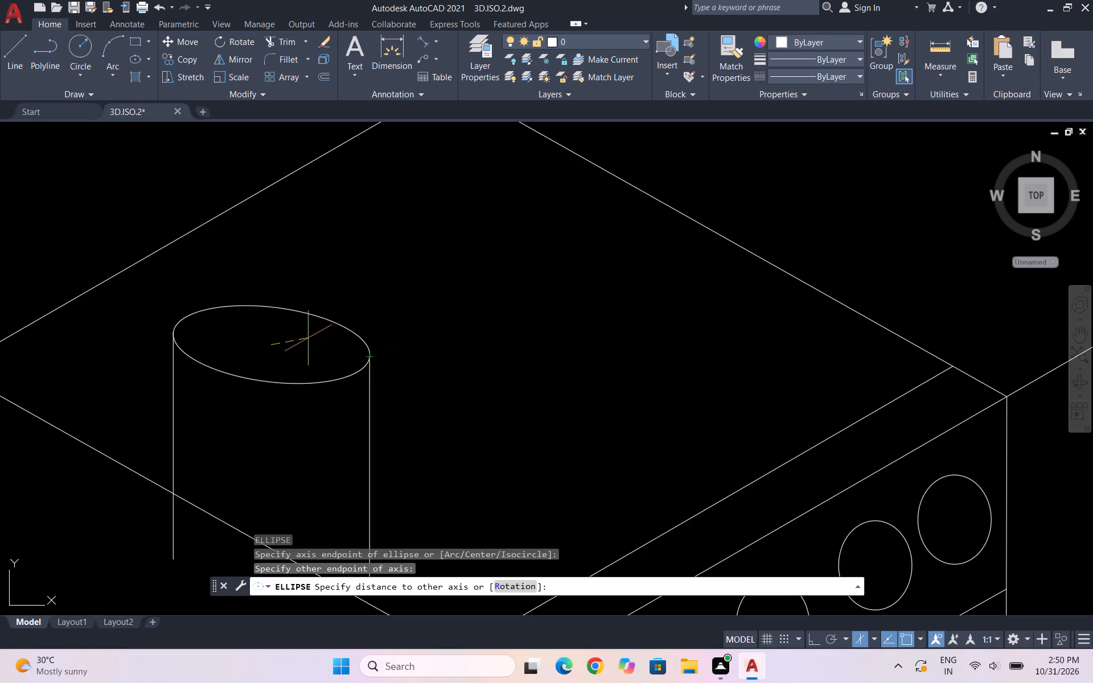
pyautogui.click(307, 350)
# Erase the two vertical guide lines below the ellipse.
pyautogui.scroll(-2, 432, 278)
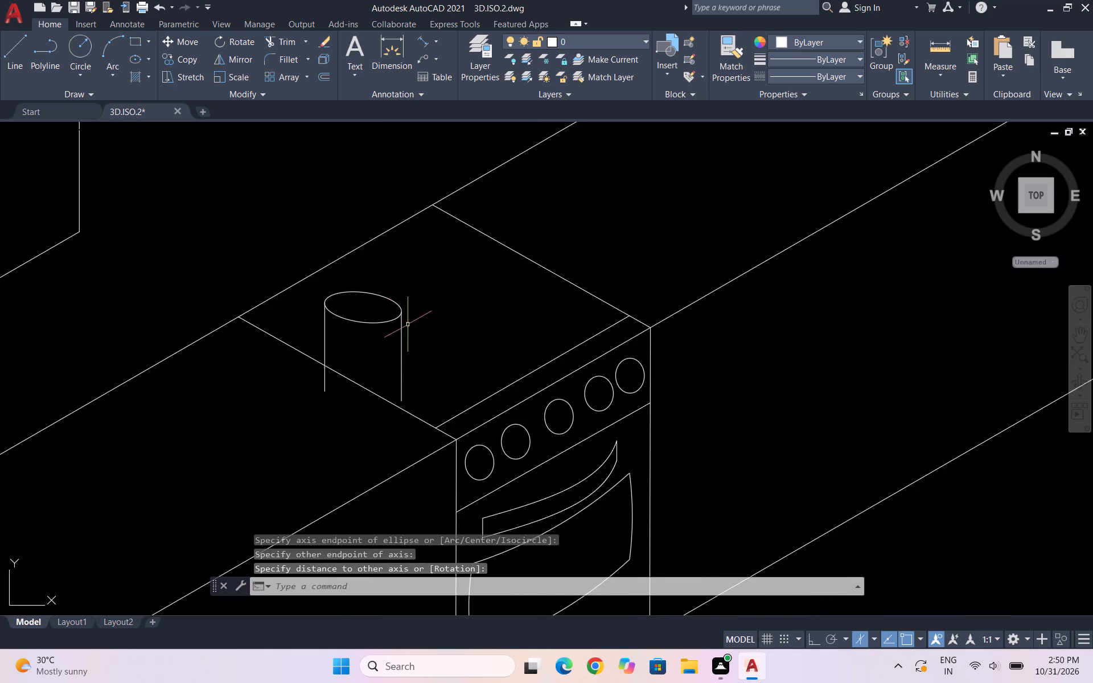
pyautogui.scroll(4, 406, 335)
pyautogui.moveTo(406, 335); pyautogui.dragTo(400, 337)
pyautogui.moveTo(339, 352); pyautogui.dragTo(348, 346)
pyautogui.scroll(-3, 514, 295)
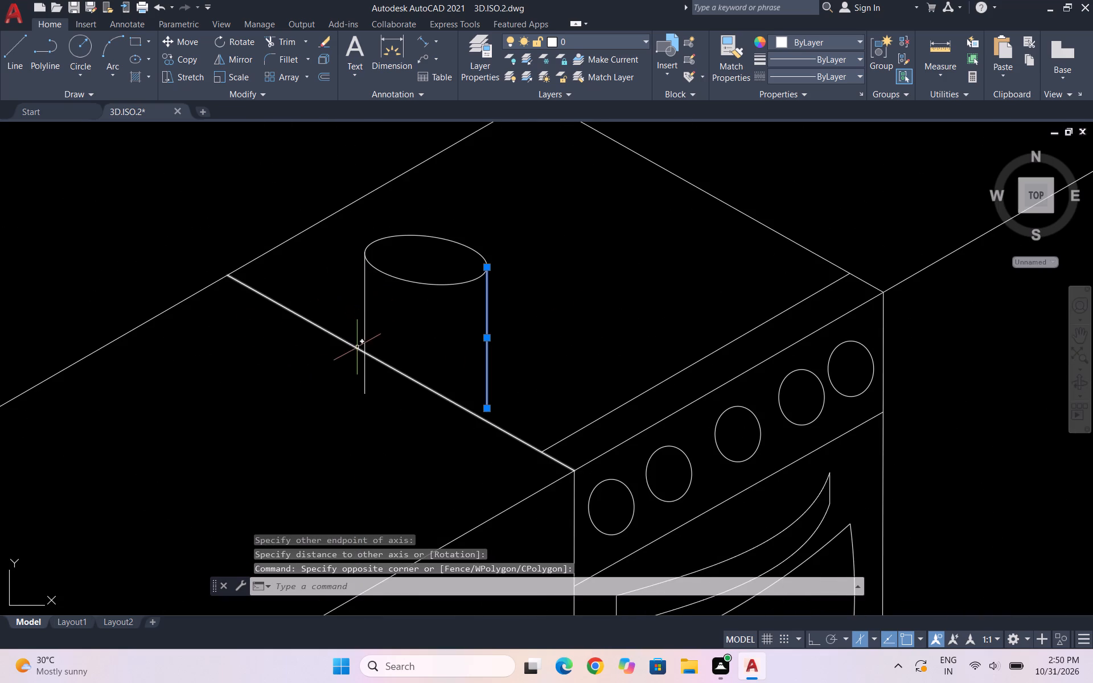
pyautogui.scroll(3, 376, 310)
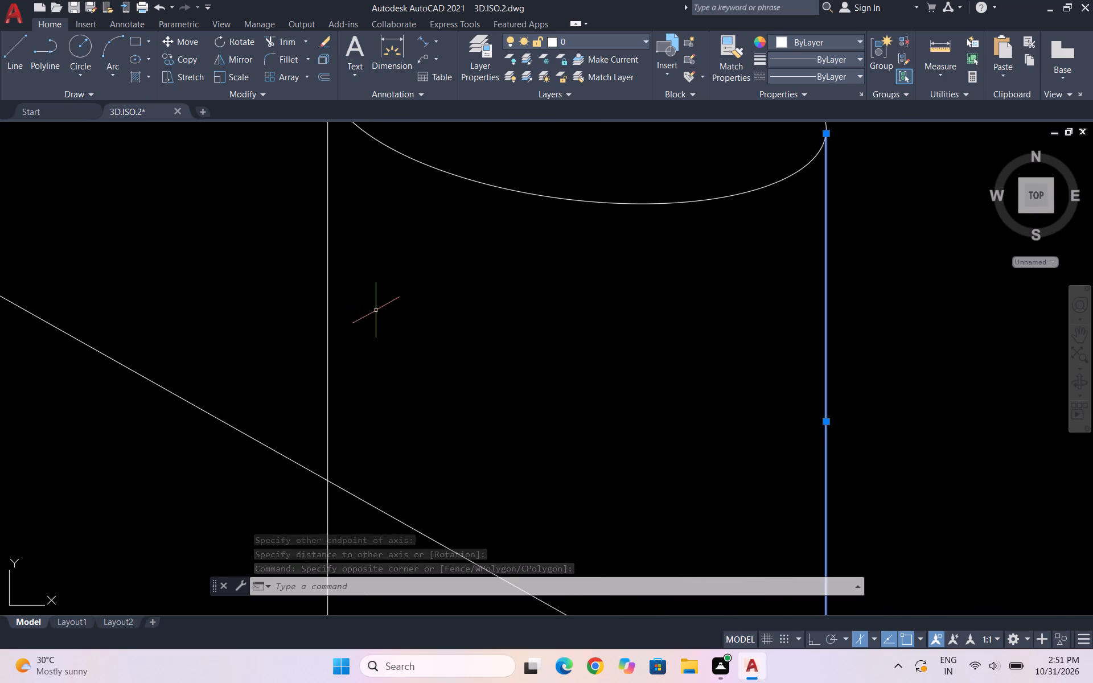
pyautogui.moveTo(376, 310); pyautogui.dragTo(290, 259)
pyautogui.click(221, 232)
pyautogui.press('Delete')
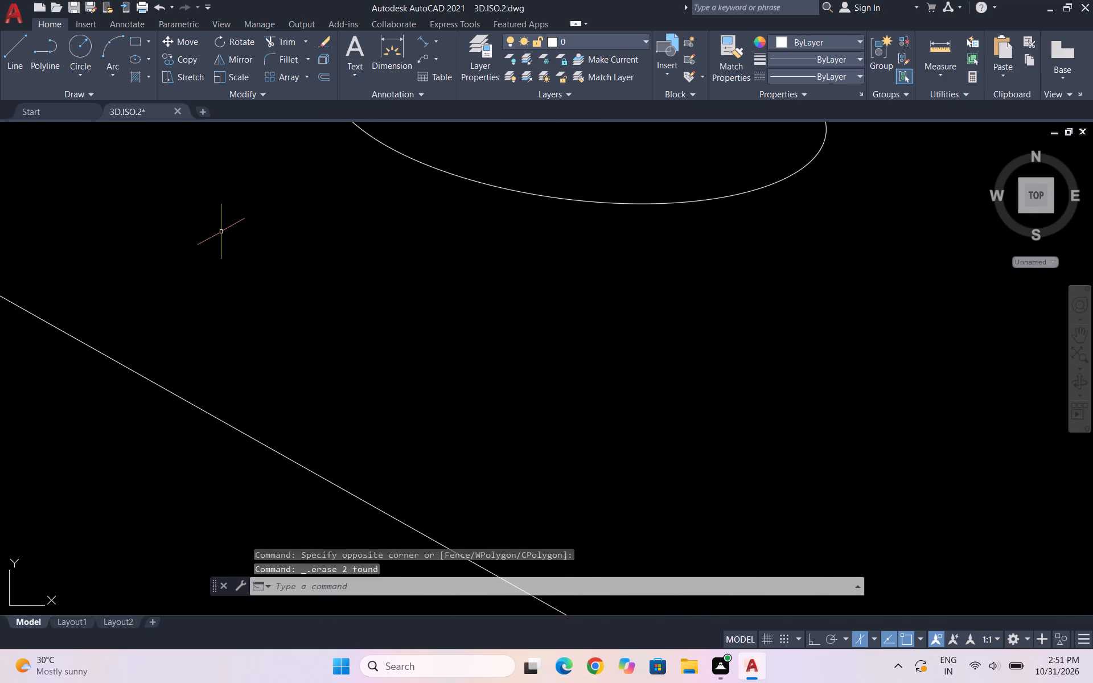
# Move the ellipse by its centre closer to the stove top's back-left corner.
pyautogui.scroll(-3, 317, 264)
pyautogui.scroll(2, 377, 222)
pyautogui.moveTo(564, 328); pyautogui.dragTo(545, 280)
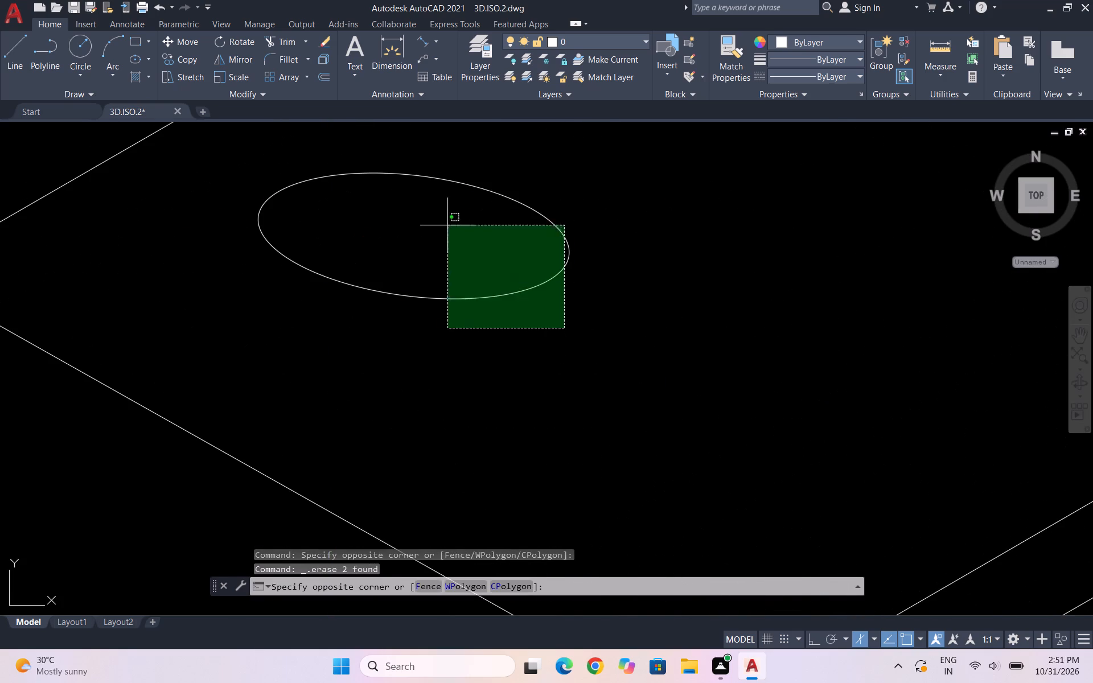
pyautogui.click(447, 225)
pyautogui.scroll(-1, 509, 315)
pyautogui.press('m')
pyautogui.press('Return')
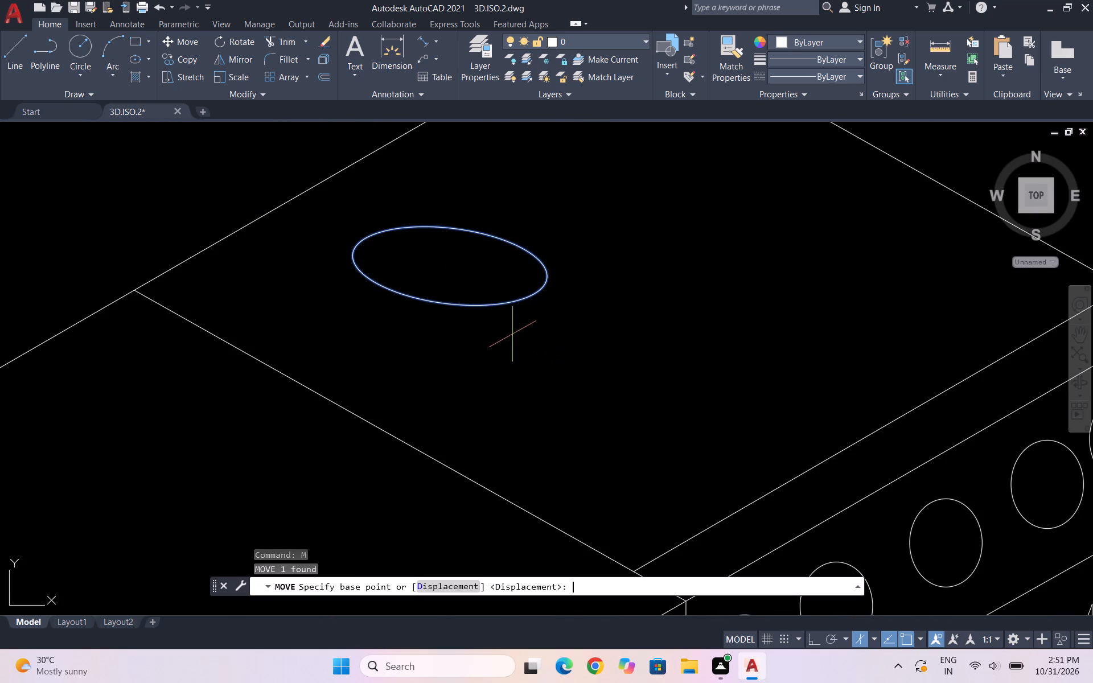
pyautogui.moveTo(453, 264); pyautogui.dragTo(446, 265)
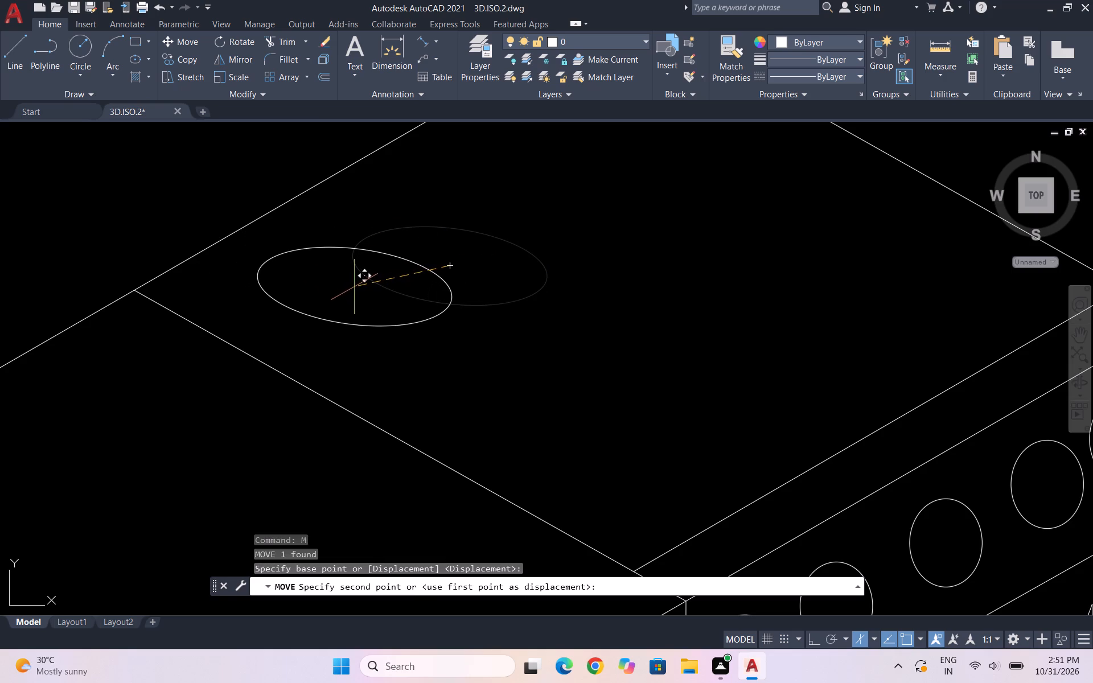
pyautogui.click(354, 287)
# Copy the ellipse a small distance above itself to form a thin double-outlined burner.
pyautogui.scroll(2, 422, 254)
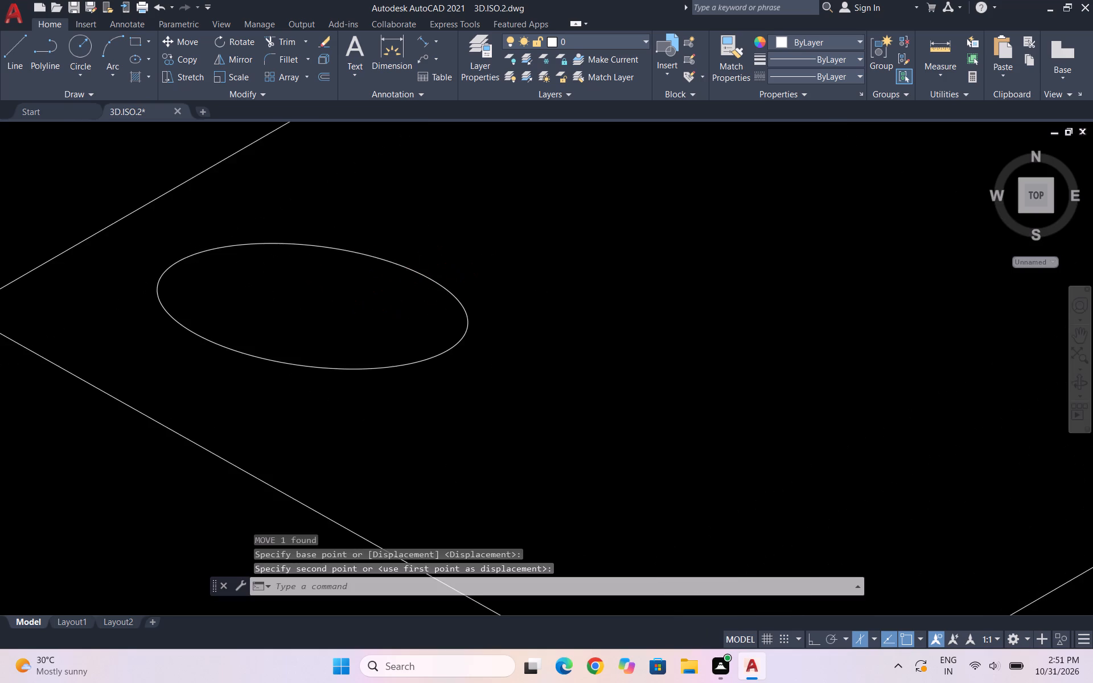
pyautogui.press('Escape')
pyautogui.press('Escape')
pyautogui.write('CO')
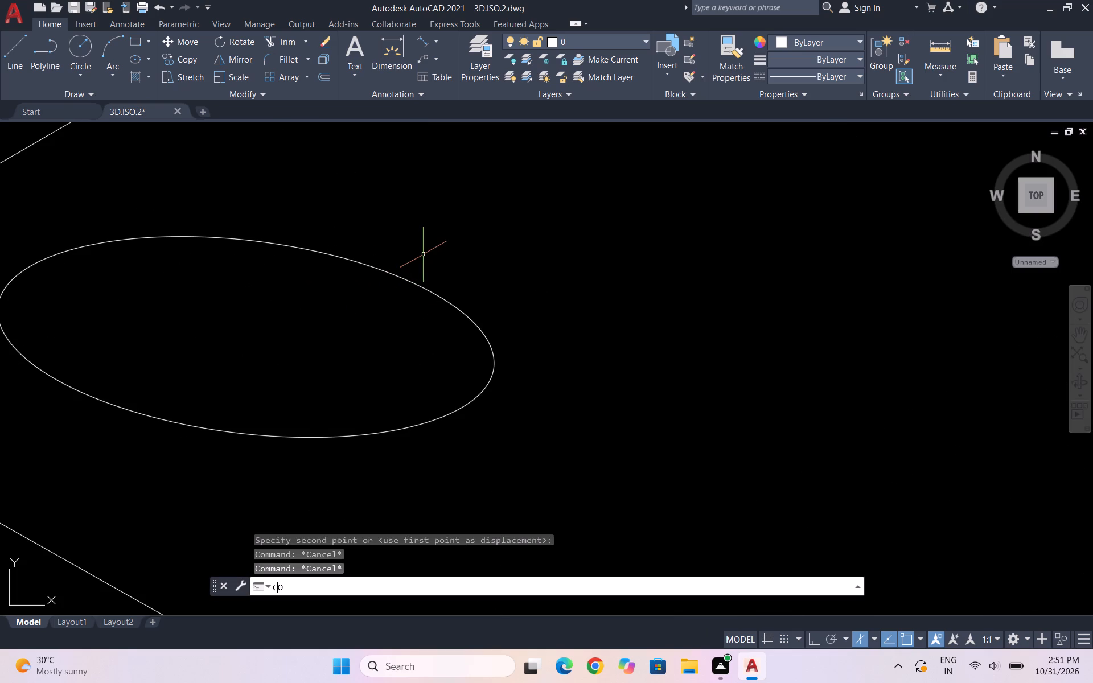
pyautogui.press('Return')
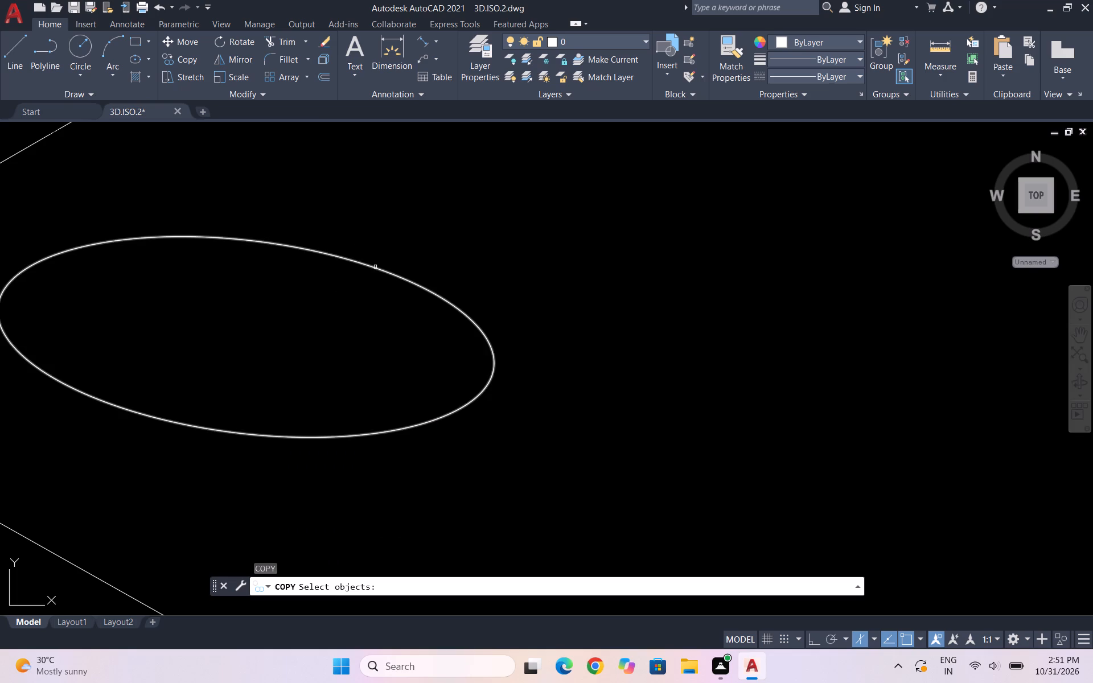
pyautogui.click(375, 267)
pyautogui.press('space')
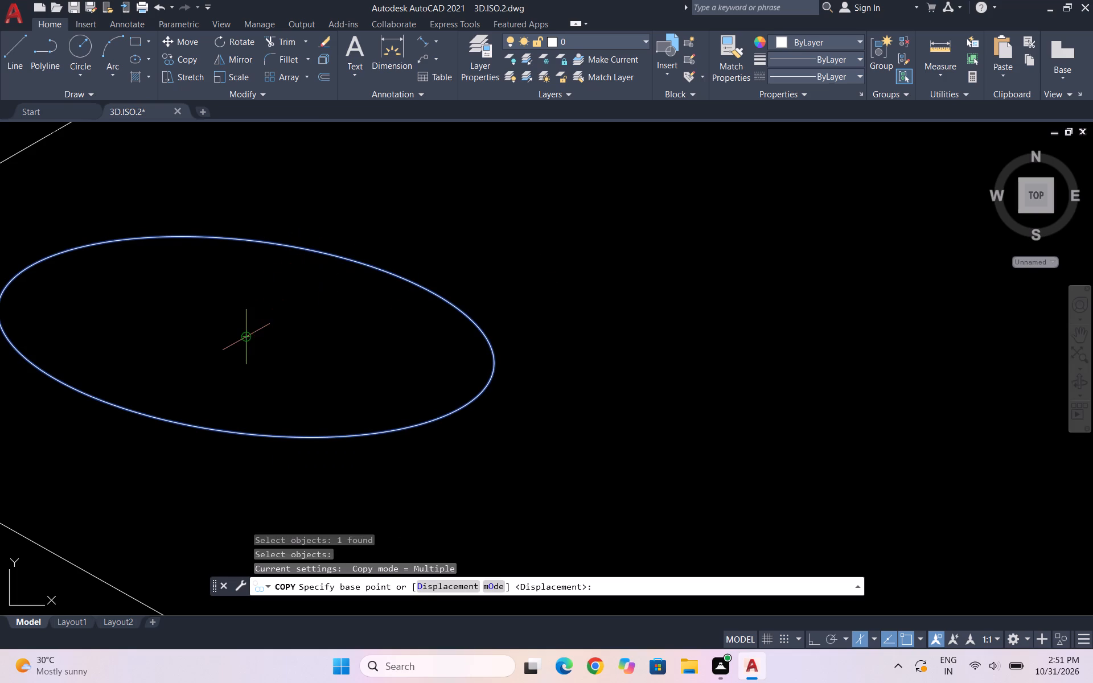
pyautogui.click(242, 334)
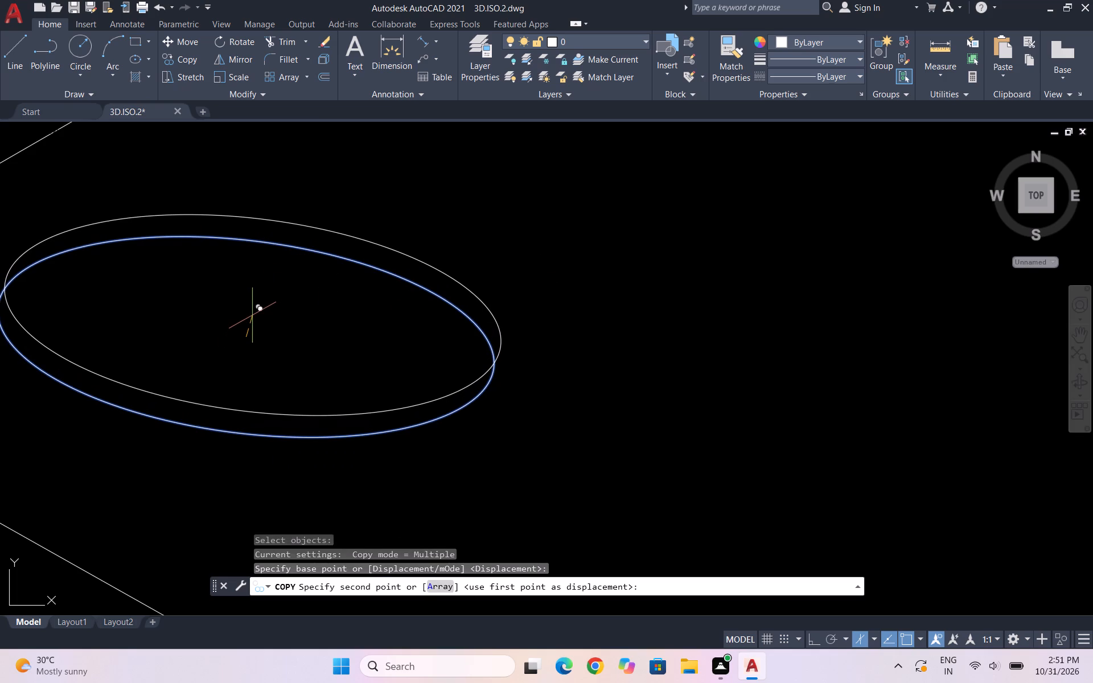
pyautogui.click(252, 315)
pyautogui.press('Escape')
# Copy the two-ellipse burner to the front-left and front-right areas of the stove top.
pyautogui.scroll(-1, 402, 286)
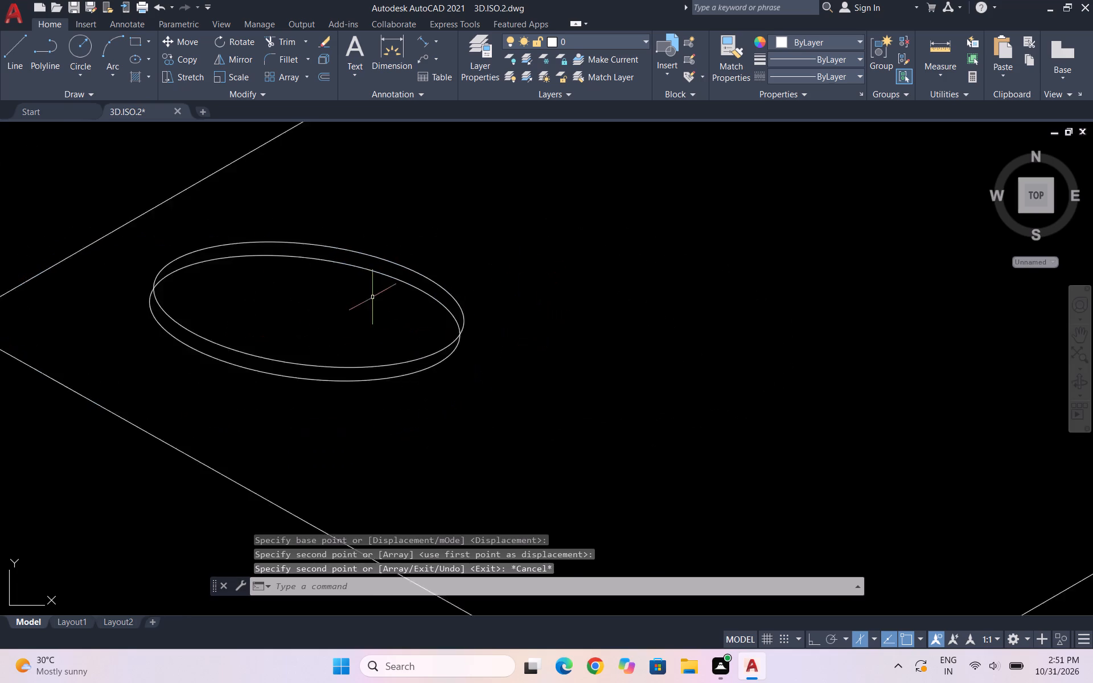
pyautogui.scroll(-3, 371, 298)
pyautogui.scroll(3, 407, 343)
pyautogui.moveTo(407, 343); pyautogui.dragTo(400, 331)
pyautogui.click(237, 229)
pyautogui.scroll(-2, 382, 279)
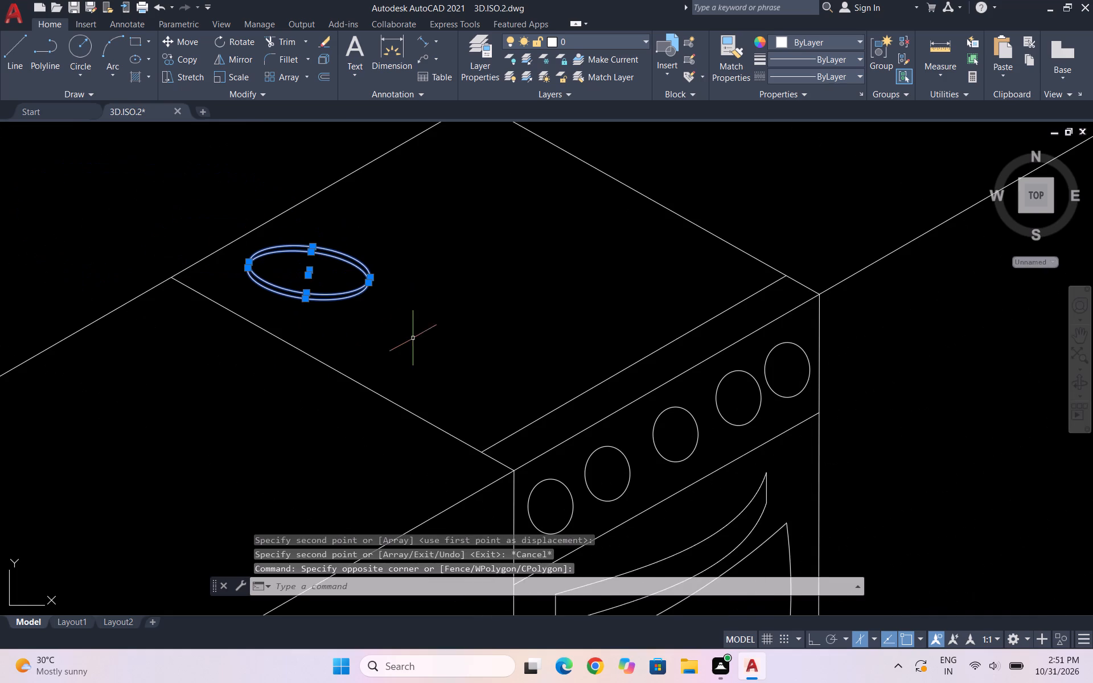
pyautogui.write('CO')
pyautogui.press('Return')
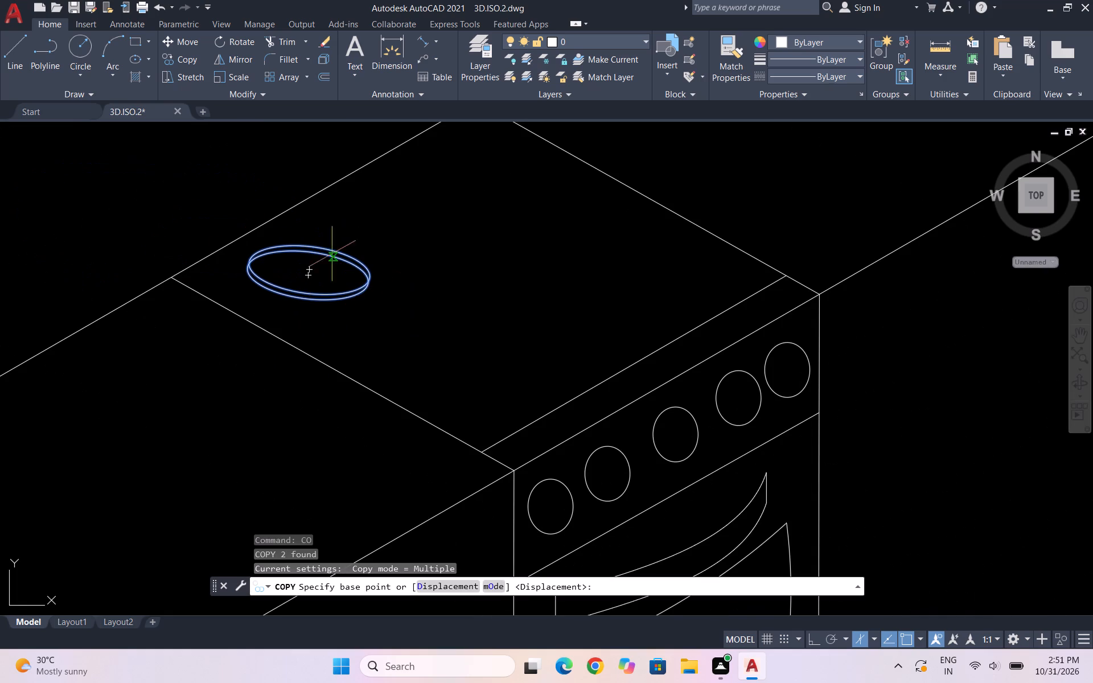
pyautogui.click(315, 271)
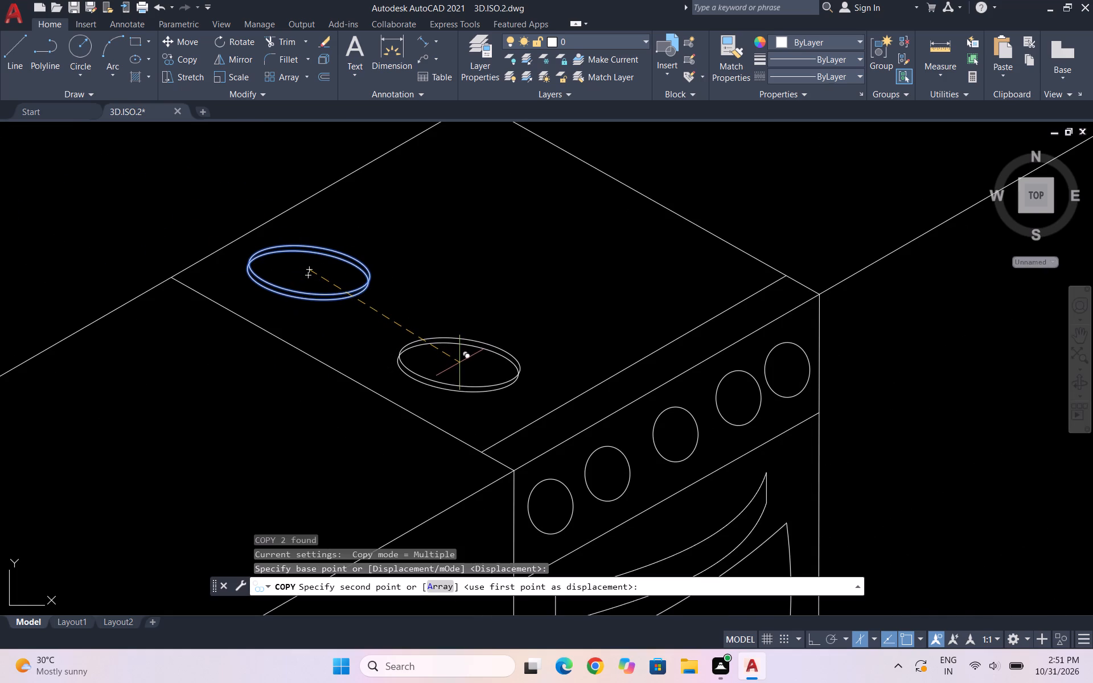
pyautogui.click(465, 349)
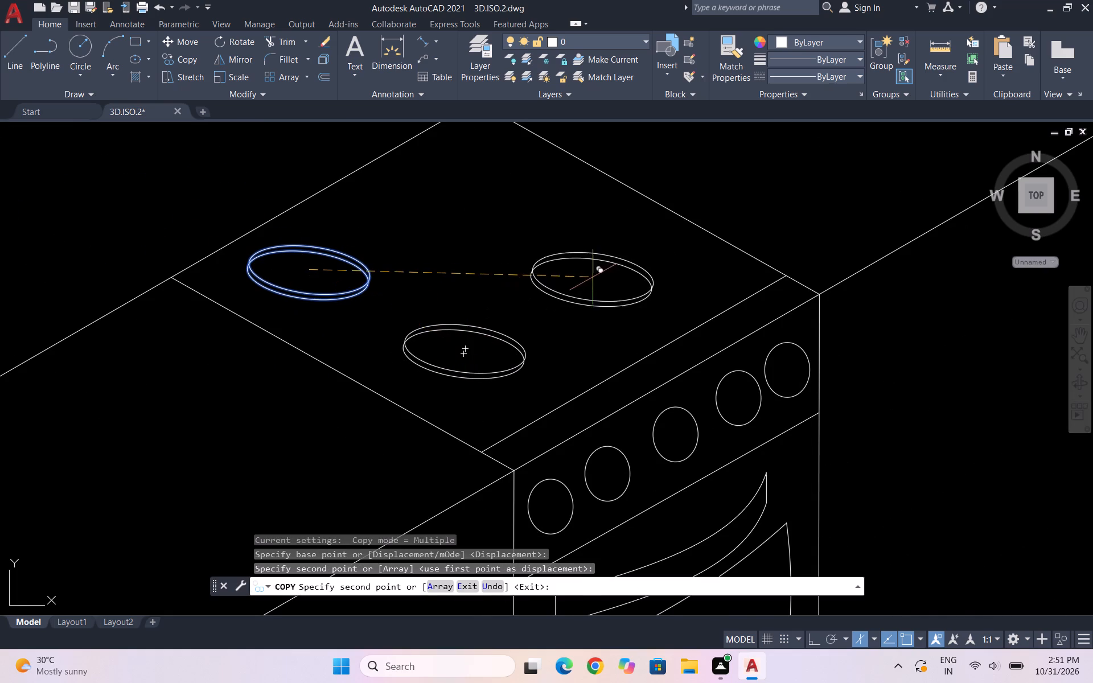
pyautogui.moveTo(624, 274); pyautogui.dragTo(617, 275)
pyautogui.press('Escape')
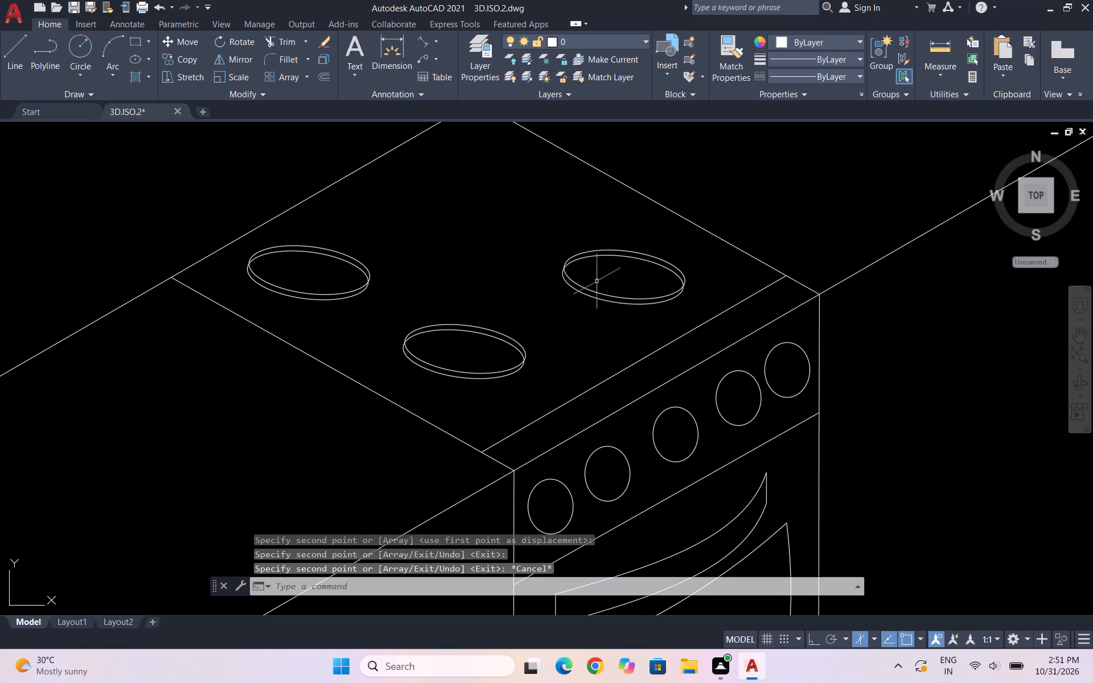
# Erase the double-outlined burner in the front-right area of the stove top.
pyautogui.moveTo(613, 294); pyautogui.dragTo(558, 263)
pyautogui.click(543, 248)
pyautogui.click(600, 323)
pyautogui.moveTo(615, 327); pyautogui.dragTo(554, 238)
pyautogui.click(555, 240)
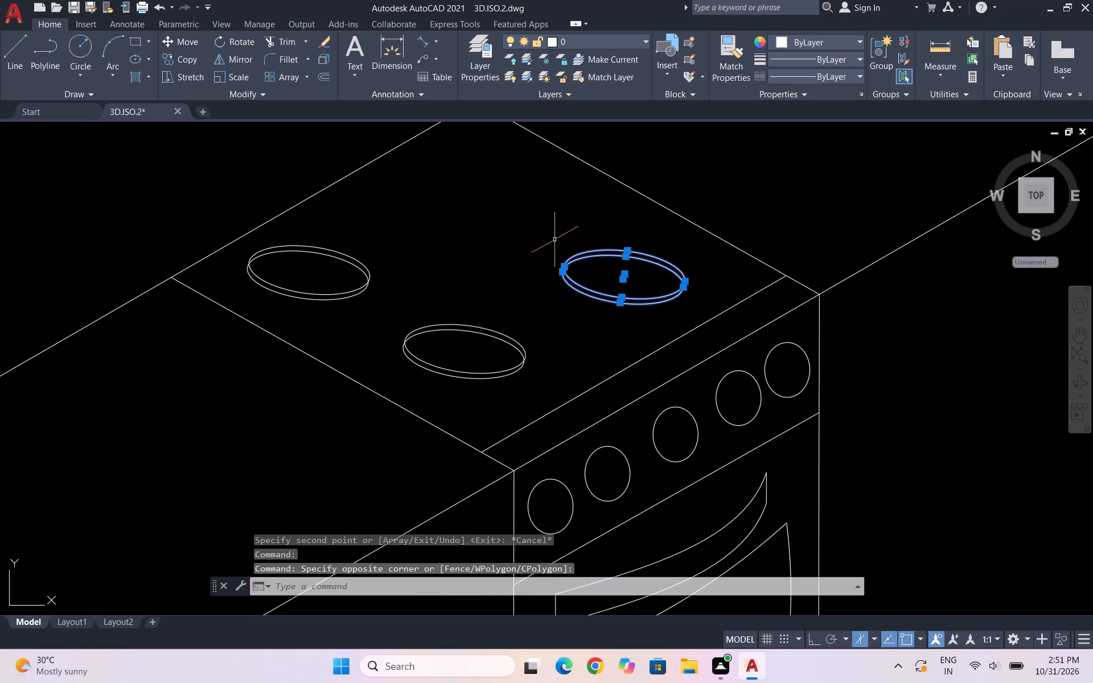
pyautogui.press('BackSpace')
pyautogui.press('Delete')
pyautogui.press('Delete')
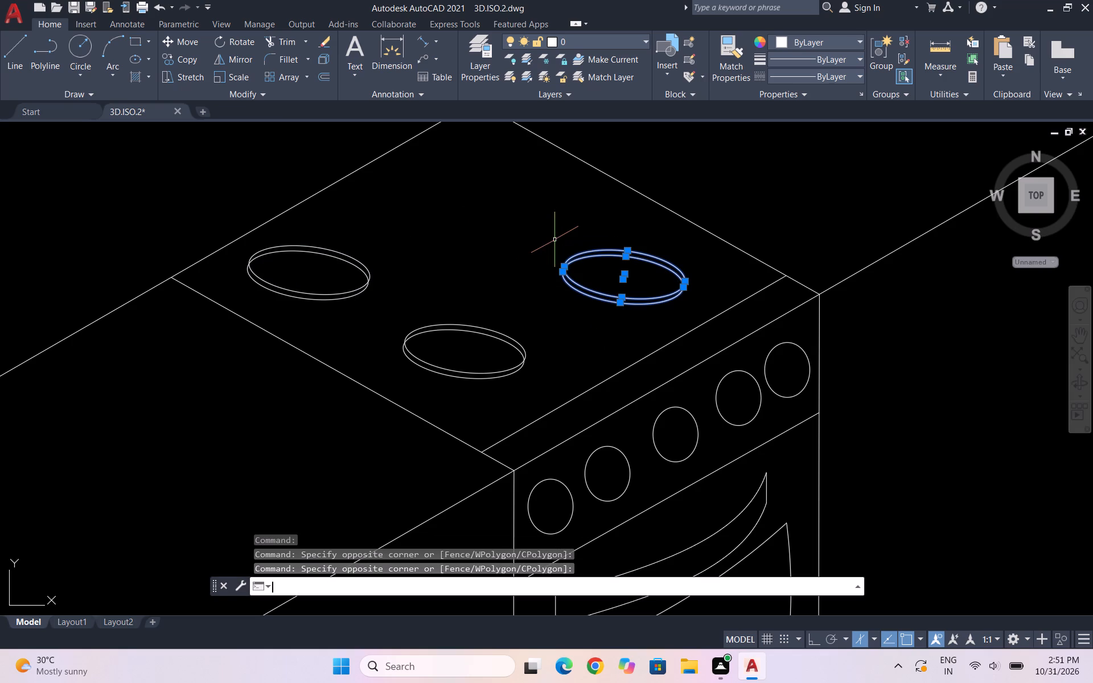
pyautogui.click(555, 240)
pyautogui.press('Delete')
pyautogui.press('Escape')
pyautogui.press('Escape')
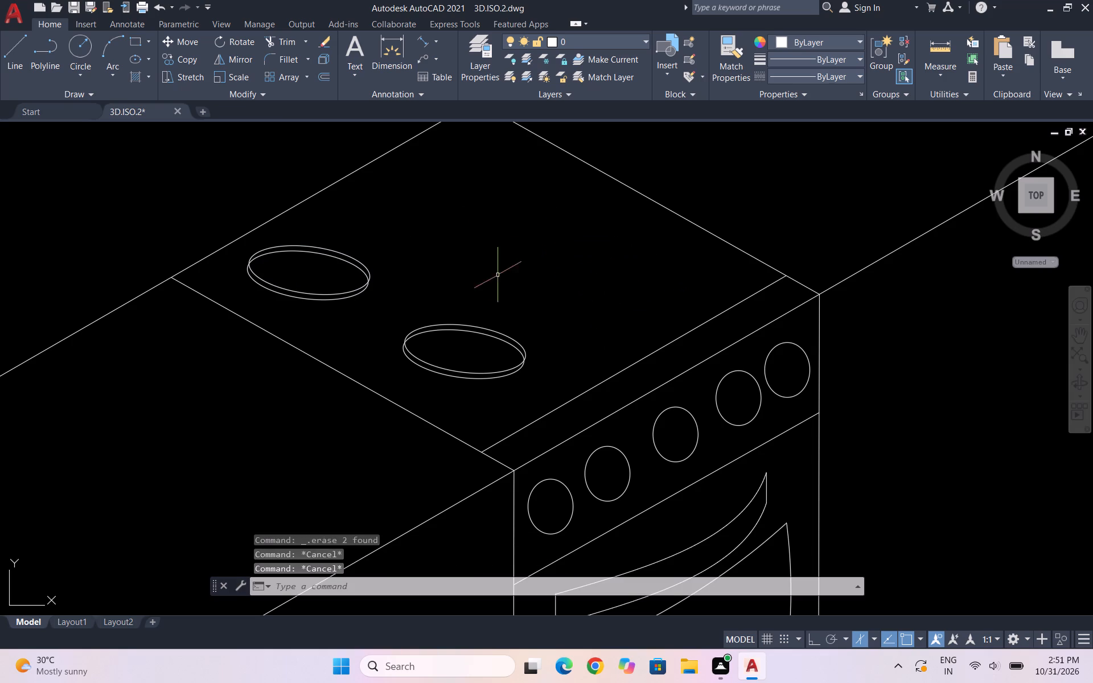
# Copy the back-left and front-left burners together to the right half of the stove top, completing a set of four.
pyautogui.moveTo(463, 343); pyautogui.dragTo(402, 318)
pyautogui.click(356, 226)
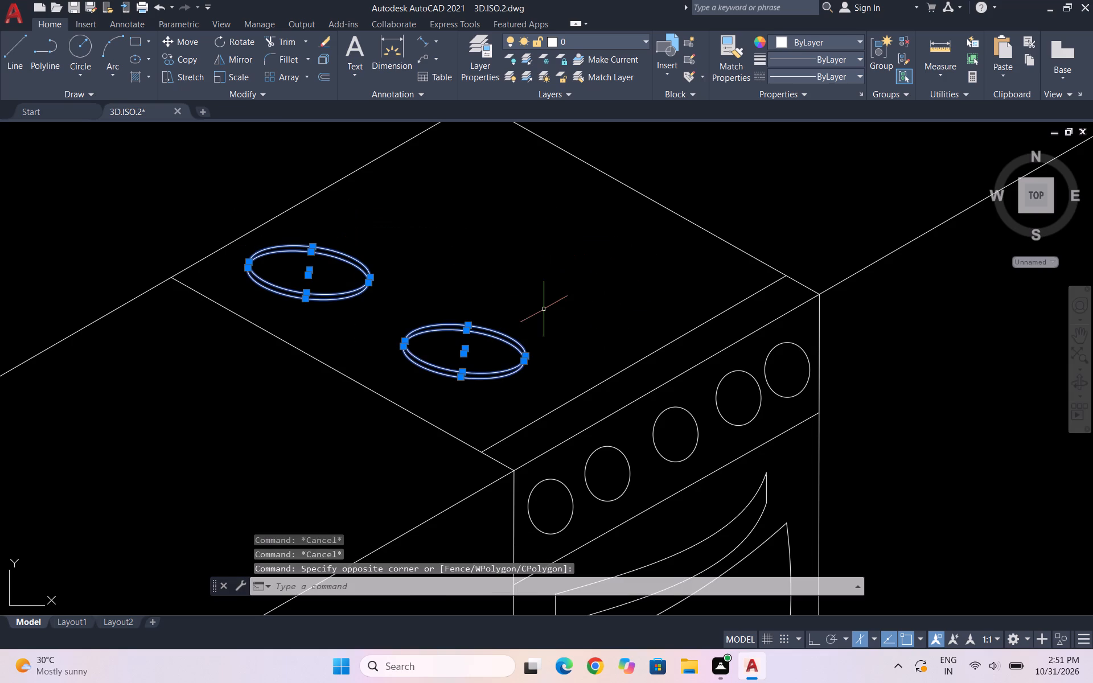
pyautogui.press('c')
pyautogui.press('o')
pyautogui.press('Return')
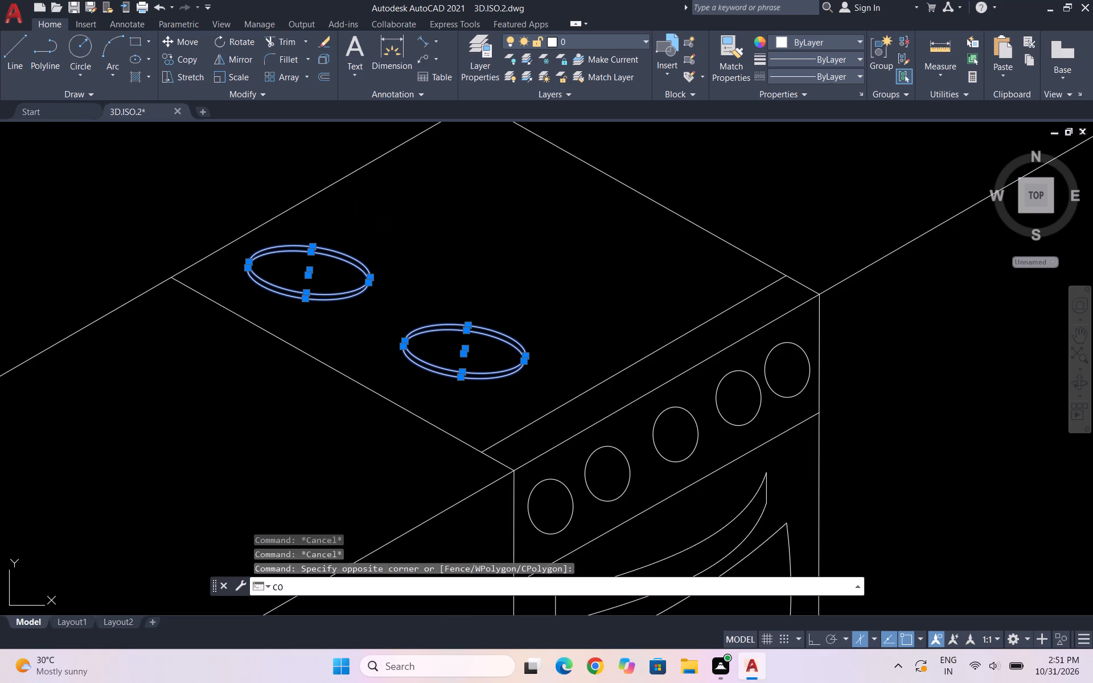
pyautogui.moveTo(368, 316); pyautogui.dragTo(373, 312)
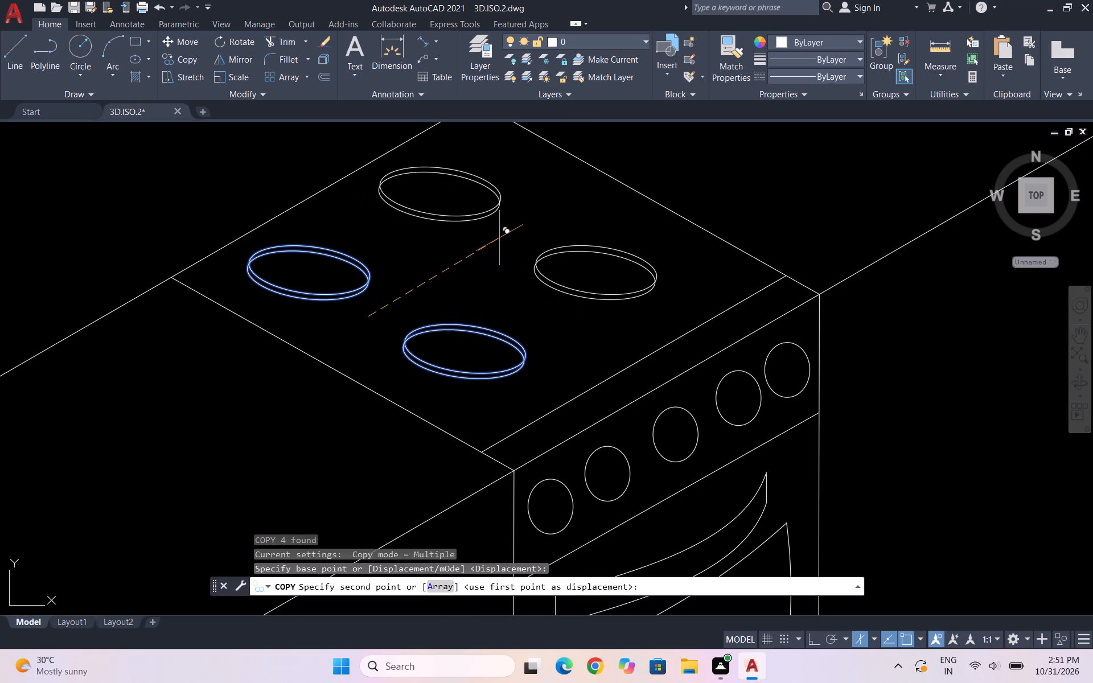
pyautogui.click(498, 238)
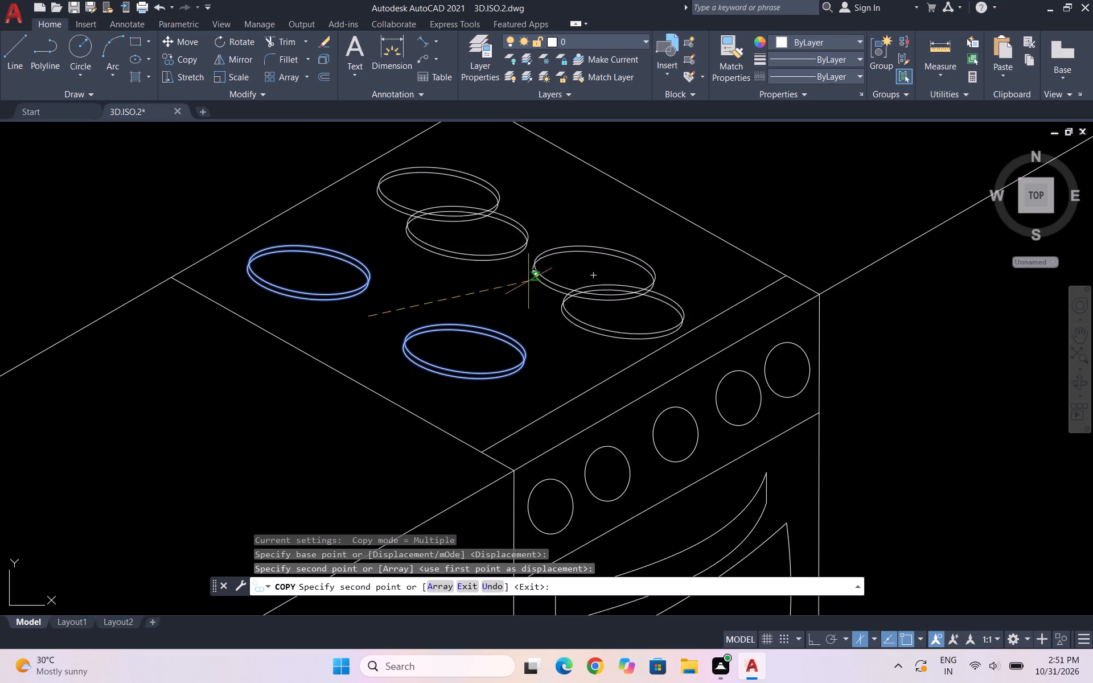
pyautogui.press('Escape')
# Move all four burners together a short distance toward the stove top's right side to centre the group.
pyautogui.moveTo(577, 305); pyautogui.dragTo(570, 299)
pyautogui.moveTo(445, 204); pyautogui.dragTo(445, 212)
pyautogui.moveTo(494, 406); pyautogui.dragTo(468, 379)
pyautogui.click(427, 296)
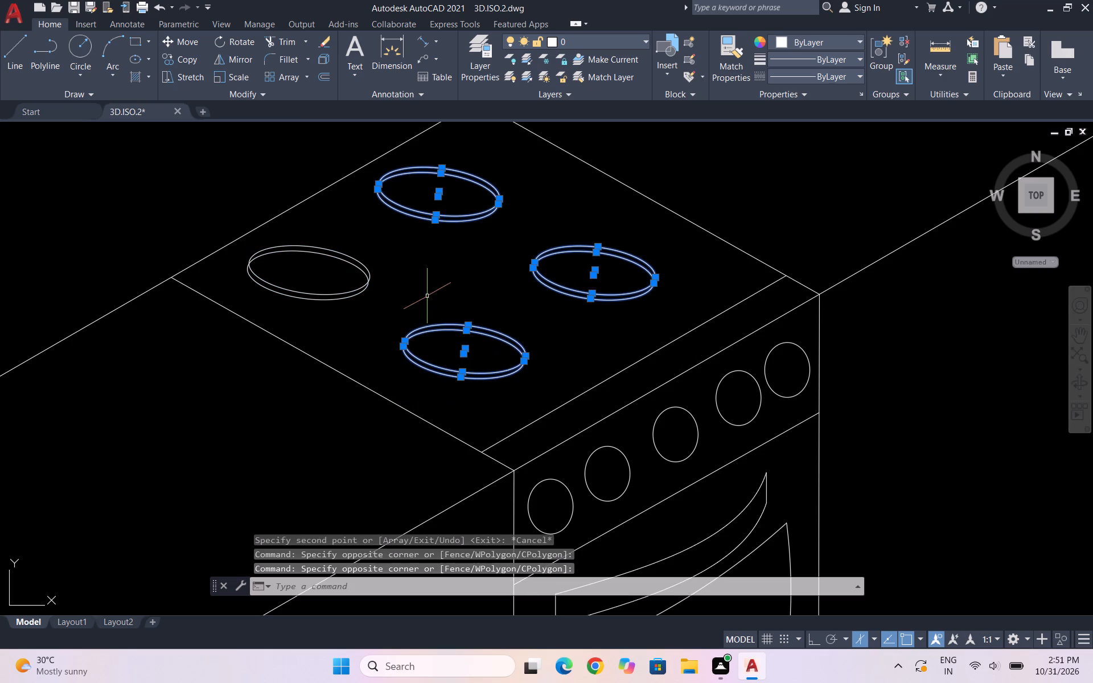
pyautogui.moveTo(410, 289); pyautogui.dragTo(362, 273)
pyautogui.click(311, 263)
pyautogui.press('m')
pyautogui.press('Return')
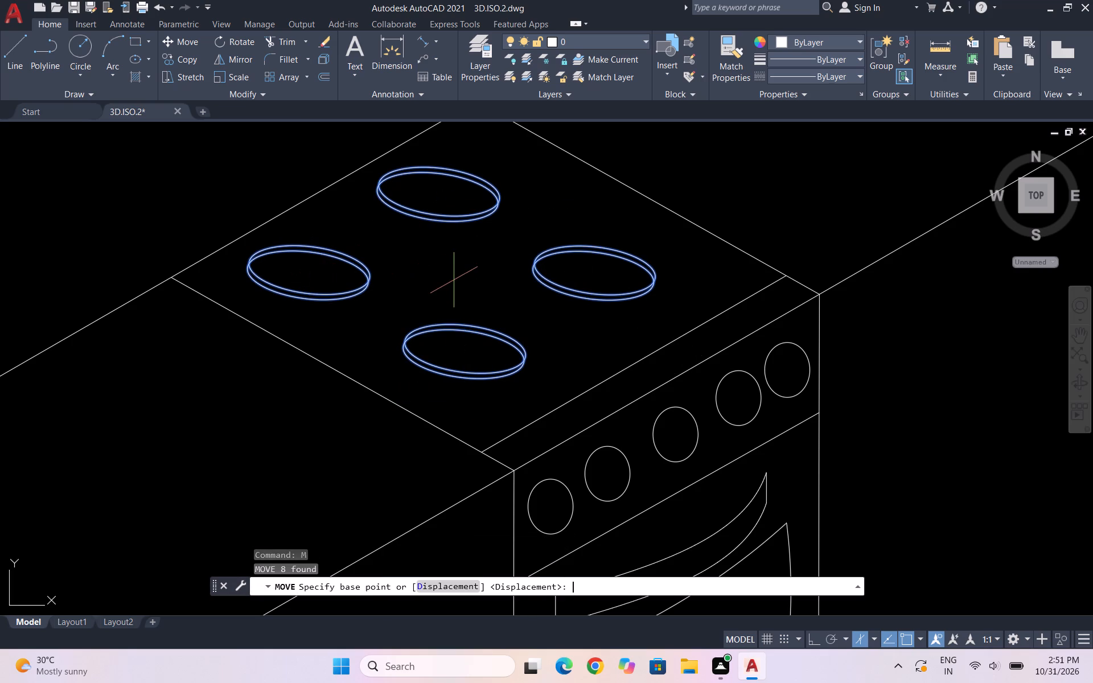
pyautogui.moveTo(437, 269); pyautogui.dragTo(442, 268)
pyautogui.click(476, 266)
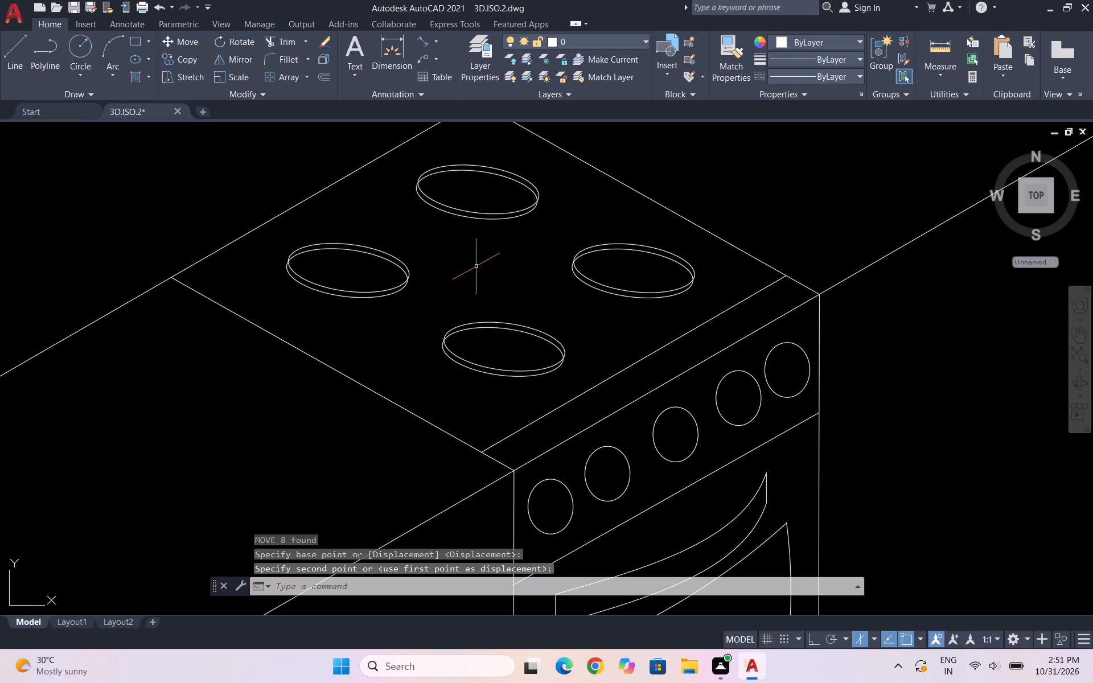
pyautogui.scroll(-2, 461, 268)
pyautogui.press('Escape')
pyautogui.press('Escape')
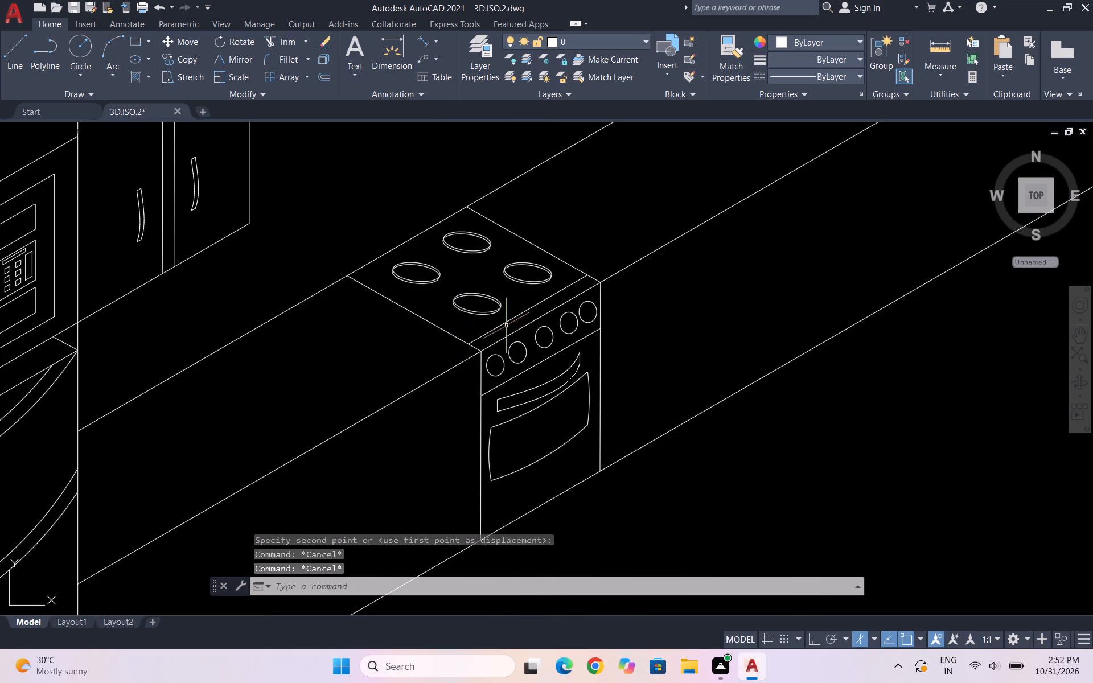
# Move the back-left and front-left burners slightly toward the stove top's left edge, widening the gap to the right pair.
pyautogui.scroll(2, 480, 259)
pyautogui.moveTo(470, 361); pyautogui.dragTo(422, 324)
pyautogui.moveTo(352, 258); pyautogui.dragTo(391, 258)
pyautogui.press('m')
pyautogui.press('Return')
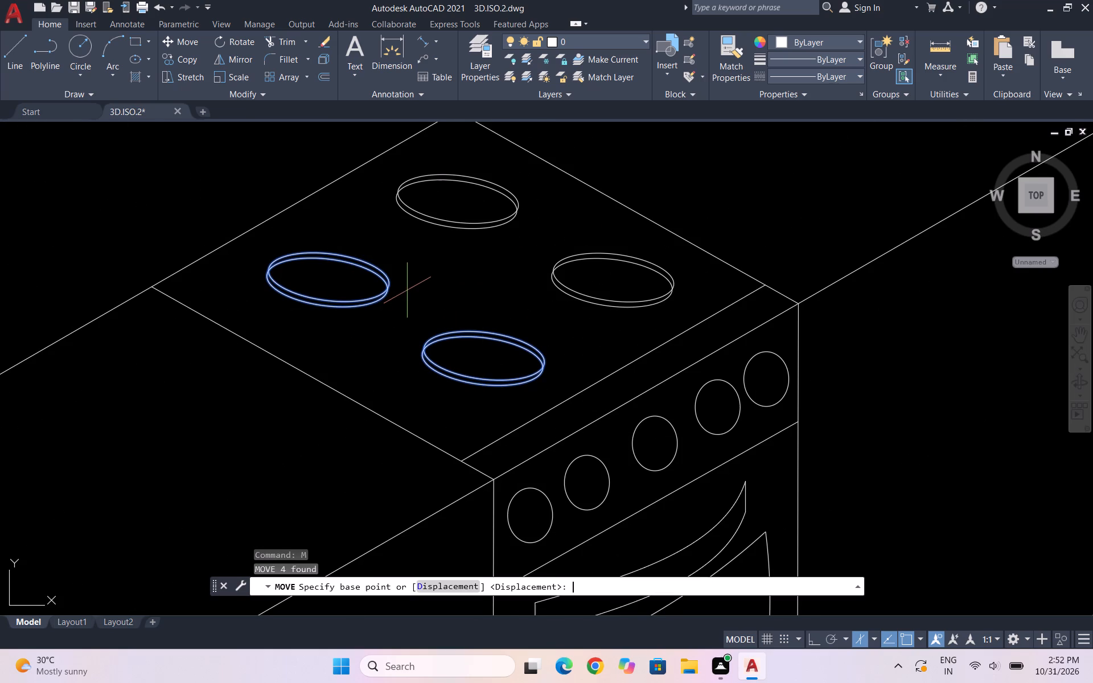
pyautogui.moveTo(487, 351); pyautogui.dragTo(511, 329)
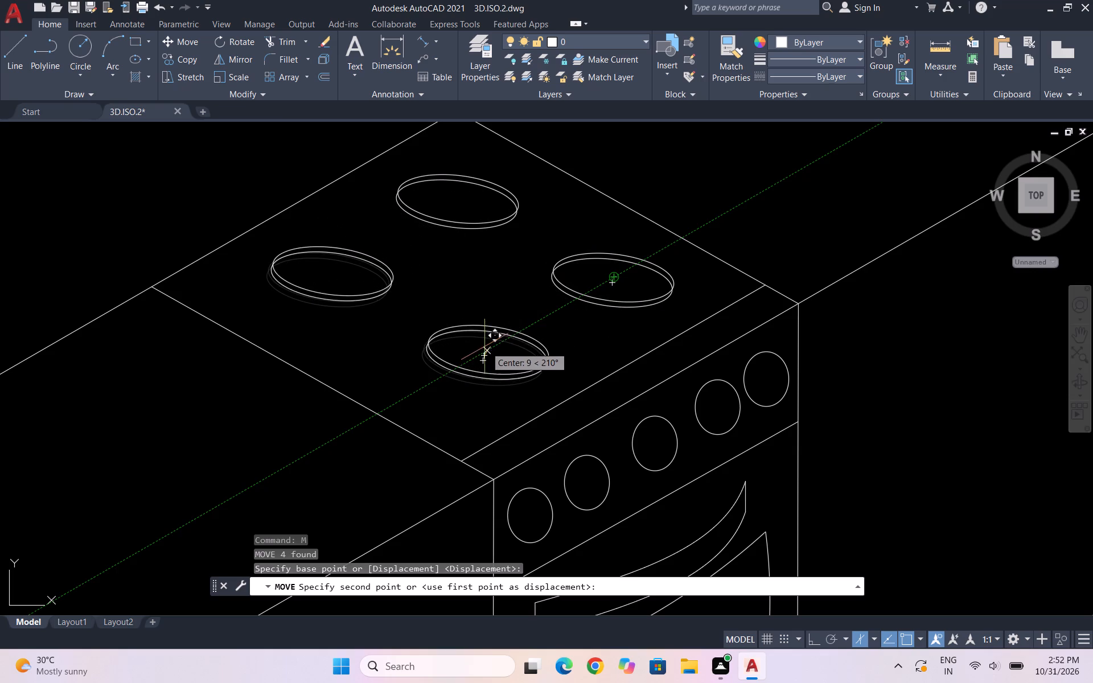
pyautogui.click(463, 349)
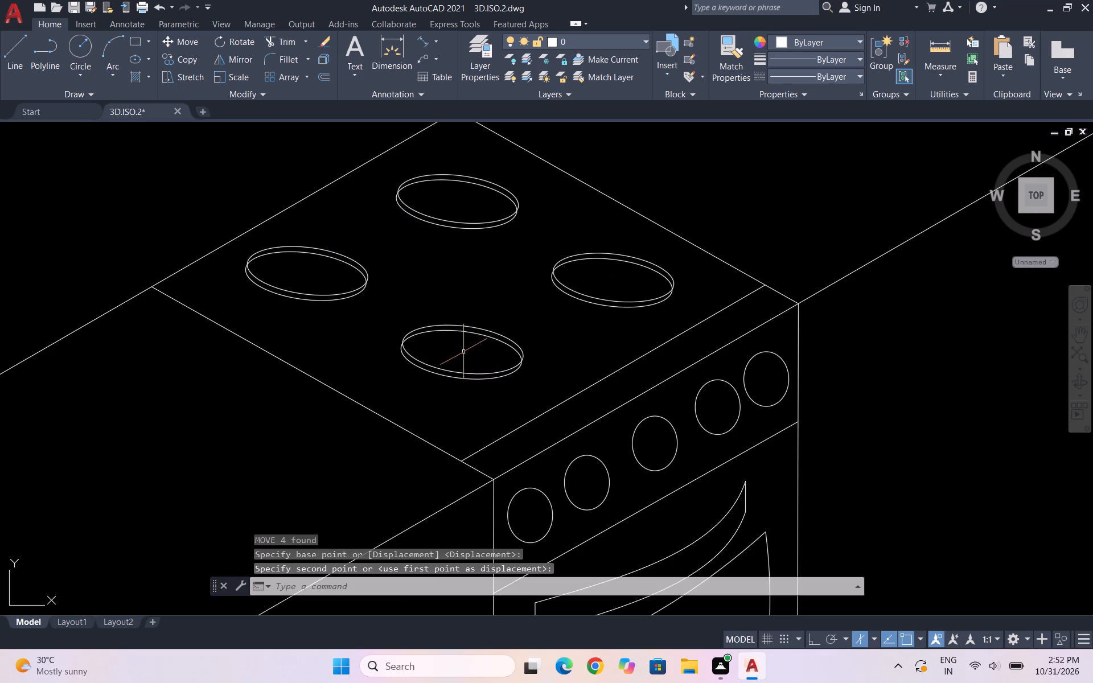
pyautogui.scroll(-2, 602, 229)
pyautogui.press('Escape')
pyautogui.press('Escape')
pyautogui.press('Escape')
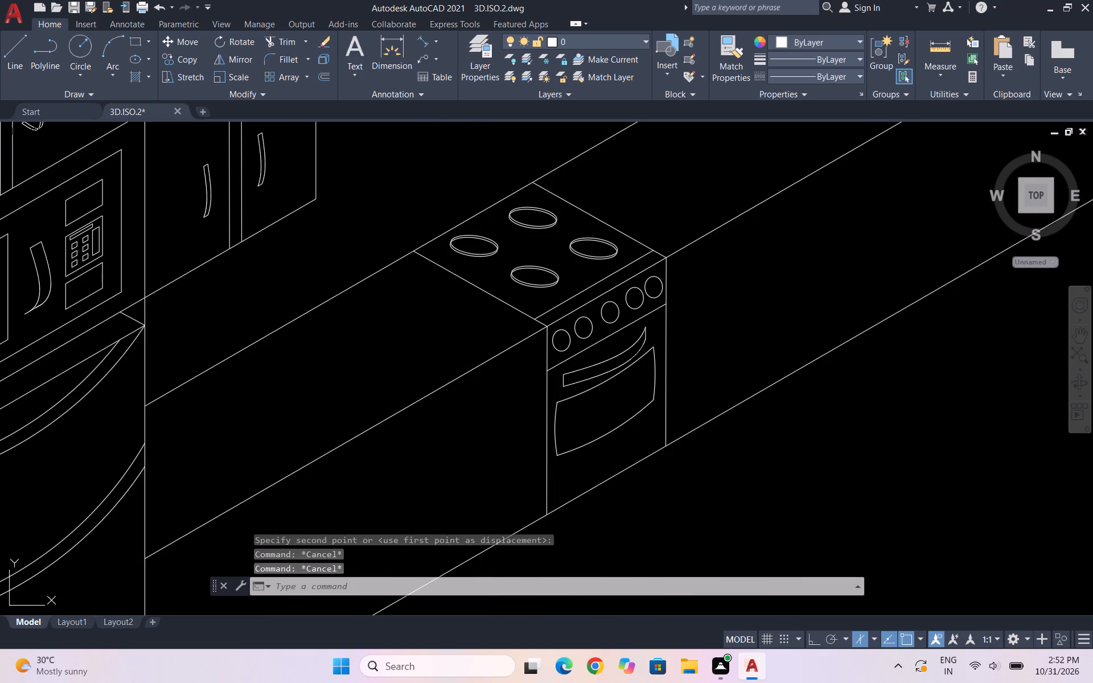
pyautogui.press('Escape')
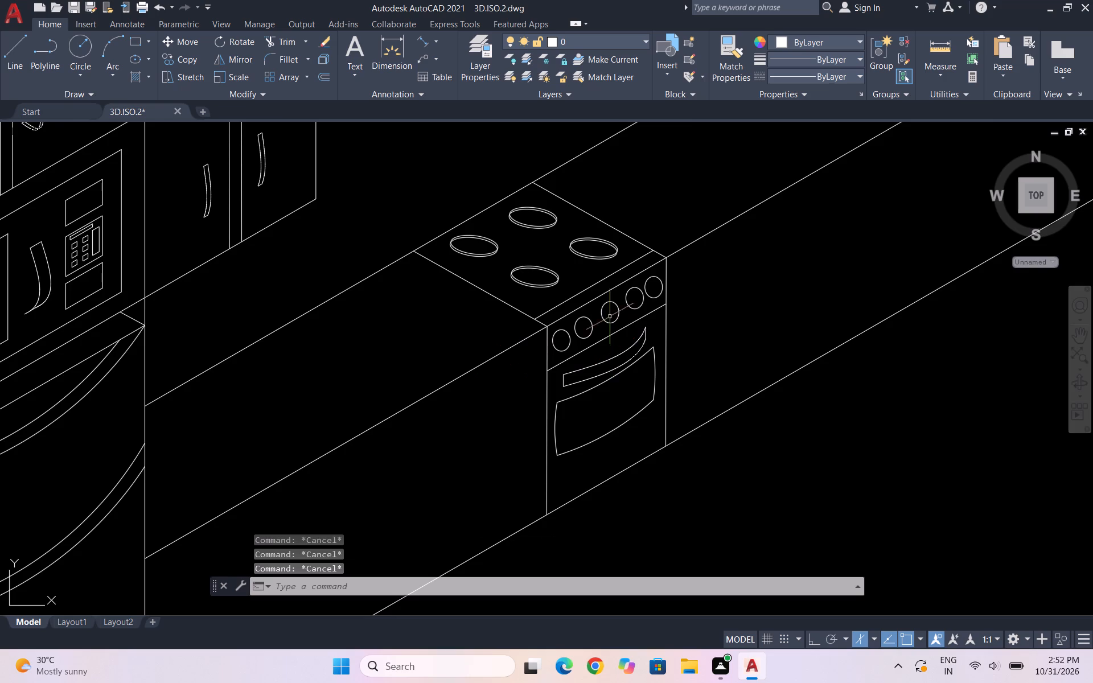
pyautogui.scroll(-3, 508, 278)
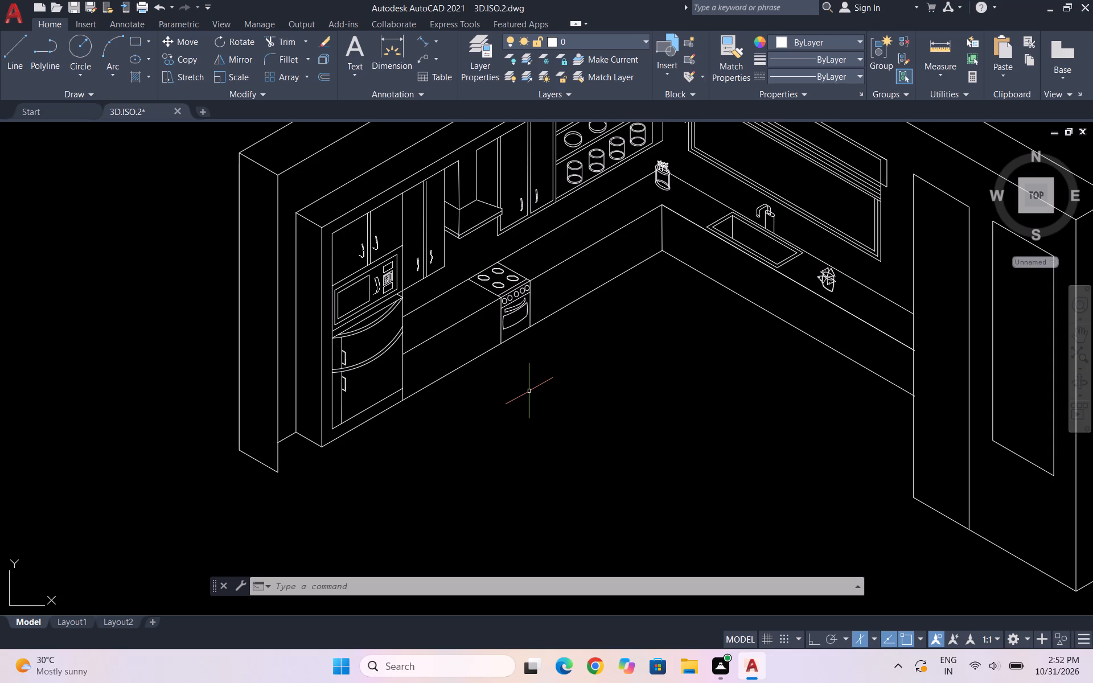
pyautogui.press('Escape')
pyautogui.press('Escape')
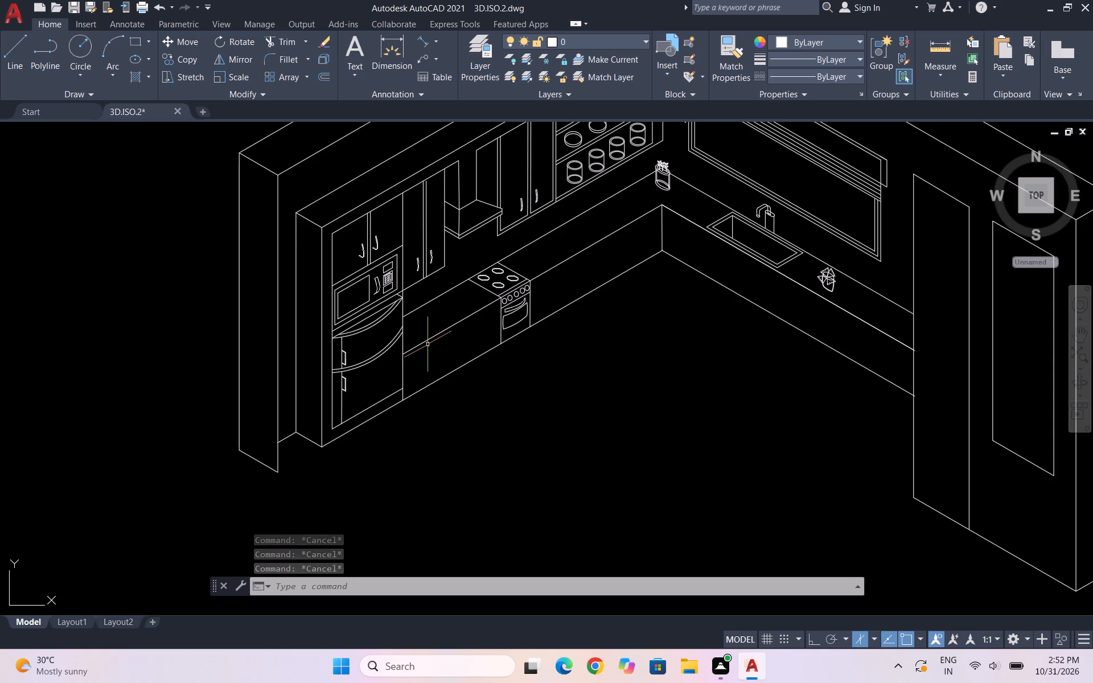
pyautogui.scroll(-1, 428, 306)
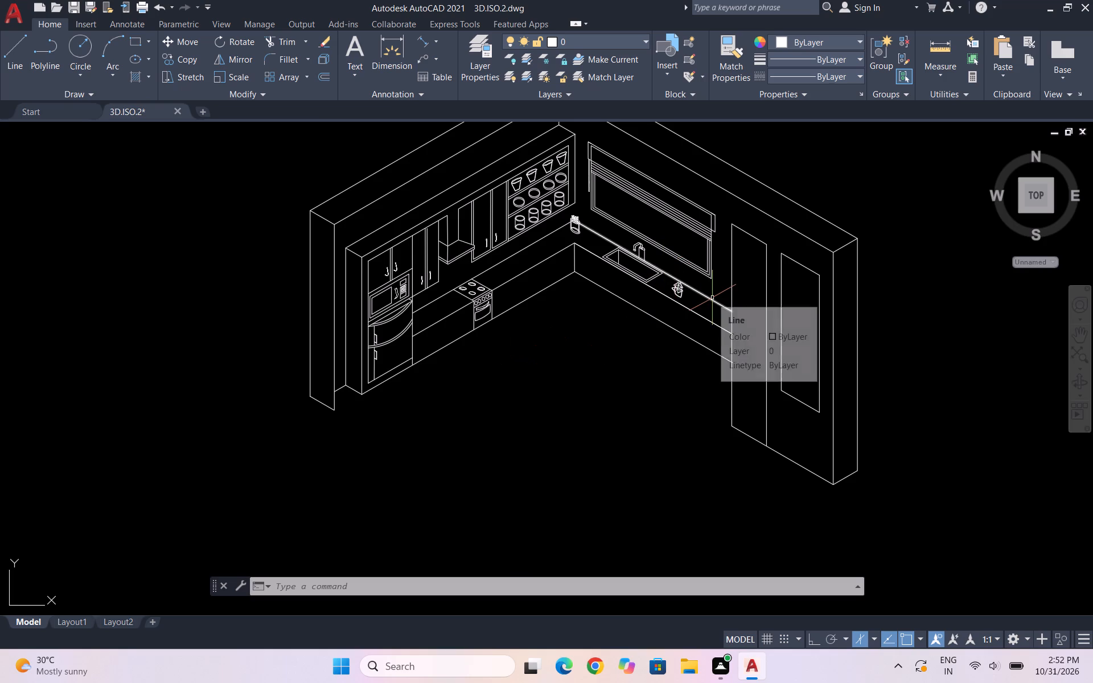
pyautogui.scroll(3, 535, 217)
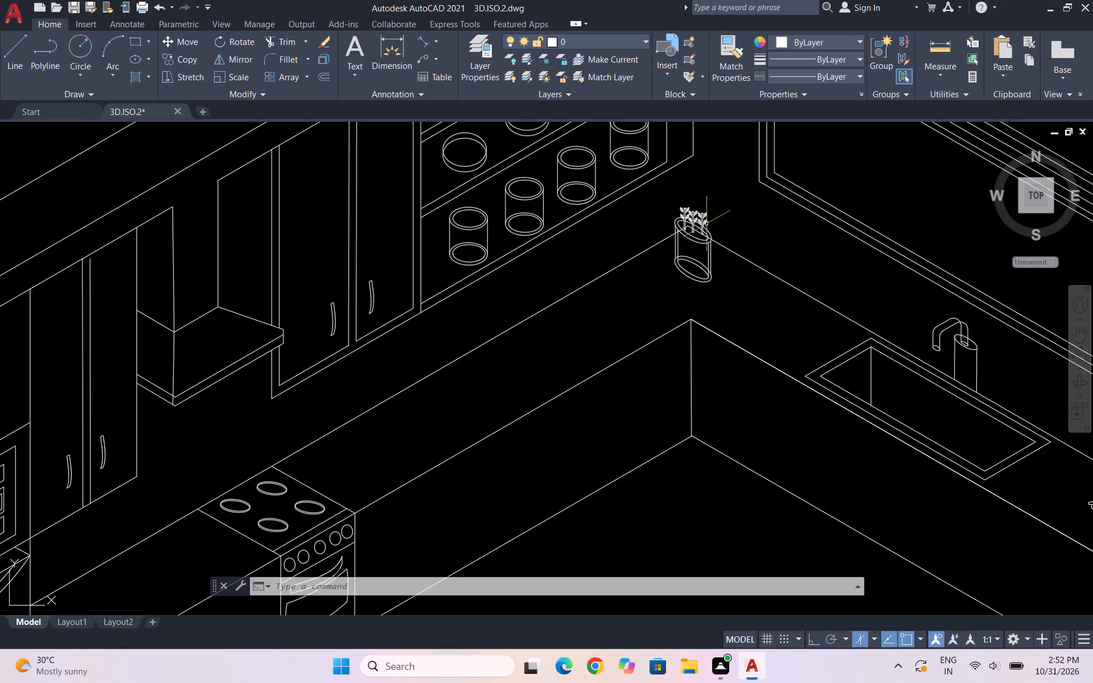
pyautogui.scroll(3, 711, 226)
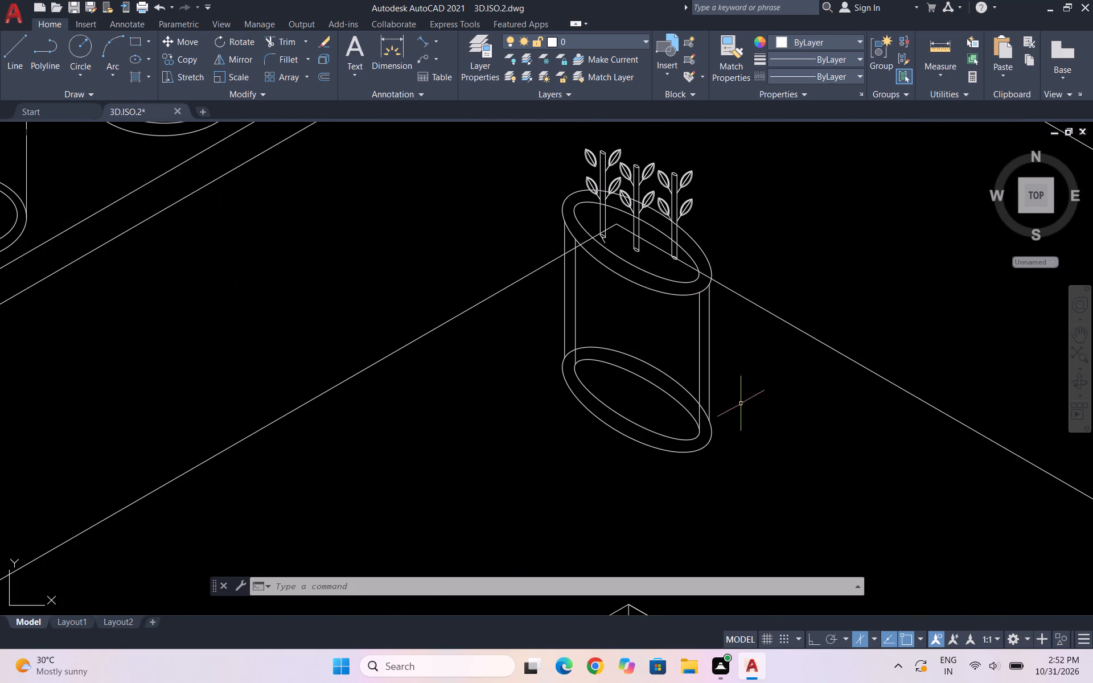
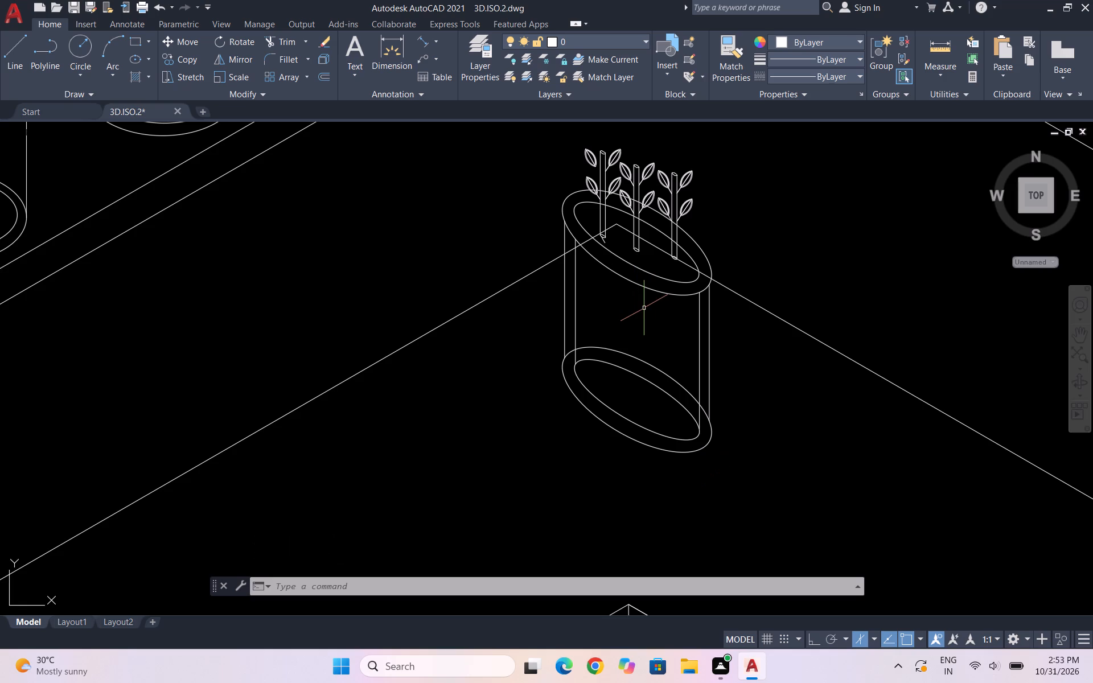
# Draw a straight vertical line rising from the countertop just beyond the stove's back corner, with Ortho on.
pyautogui.scroll(-2, 638, 269)
pyautogui.scroll(-3, 521, 353)
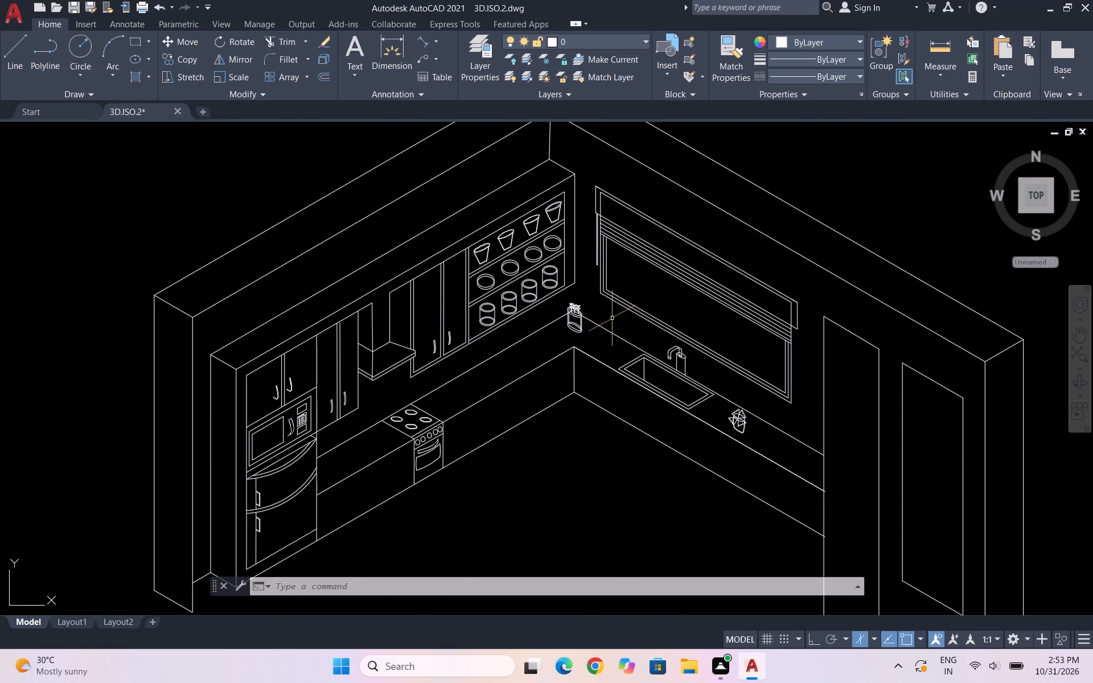
pyautogui.scroll(2, 460, 377)
pyautogui.scroll(2, 411, 449)
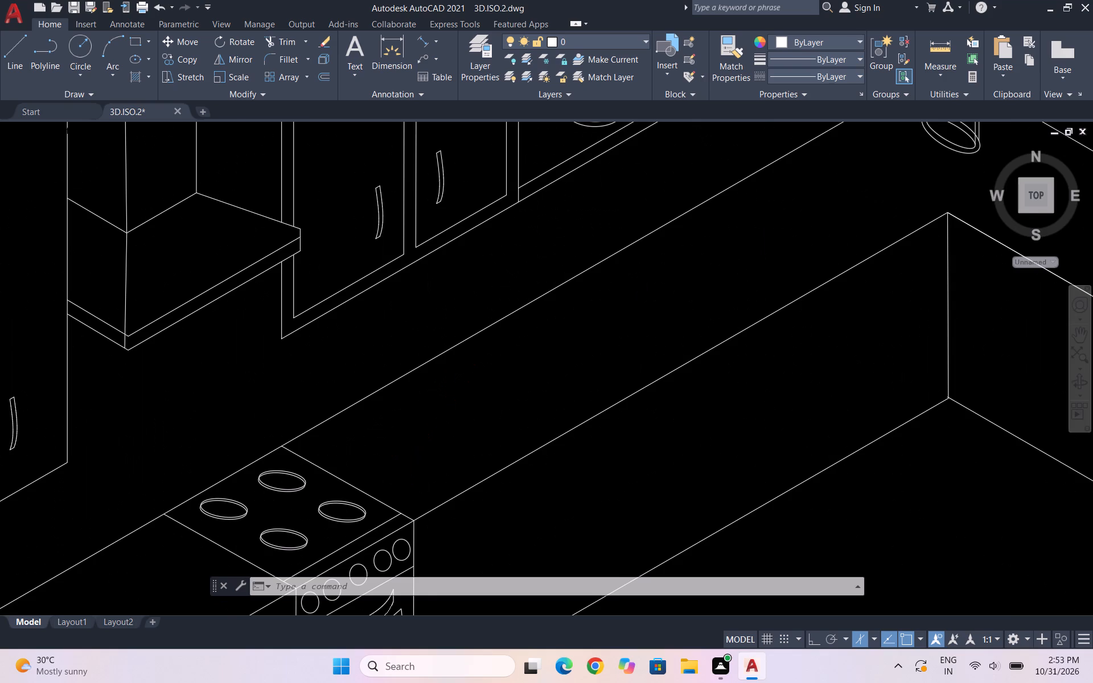
pyautogui.press('l')
pyautogui.press('Return')
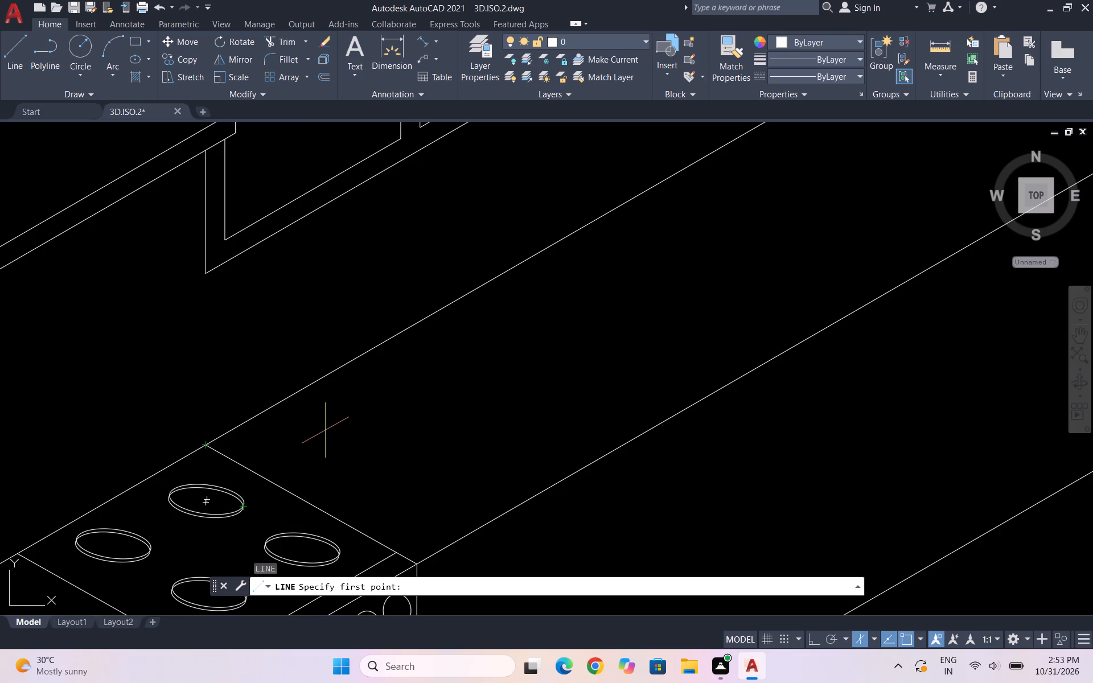
pyautogui.scroll(1, 322, 430)
pyautogui.moveTo(323, 436); pyautogui.dragTo(323, 419)
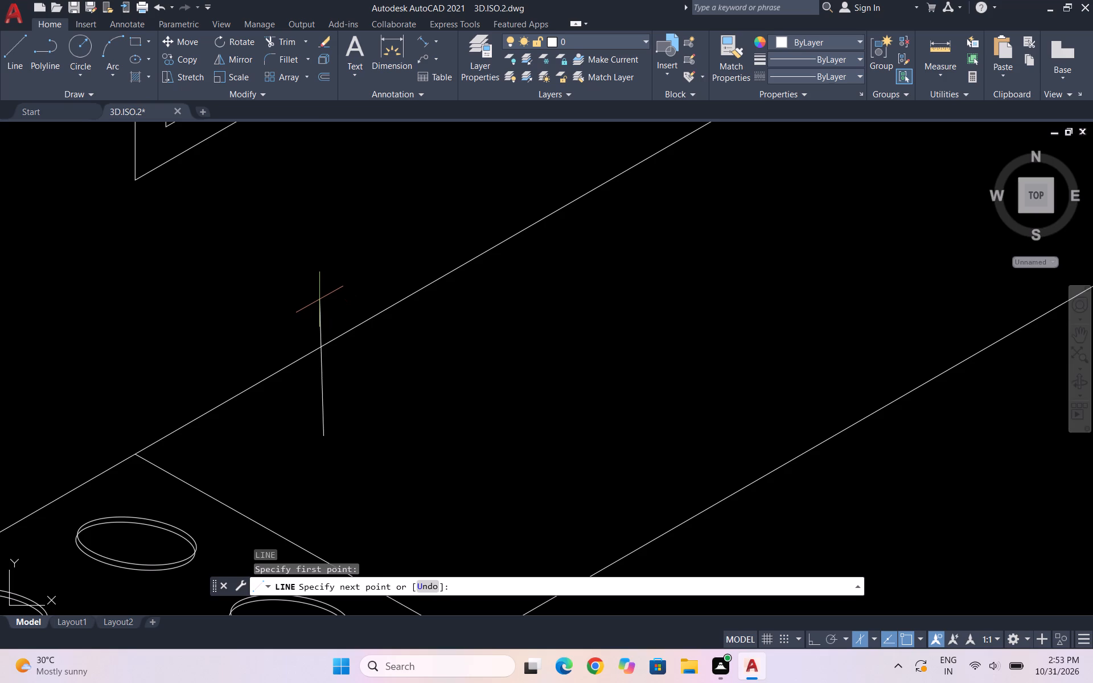
pyautogui.press('F8')
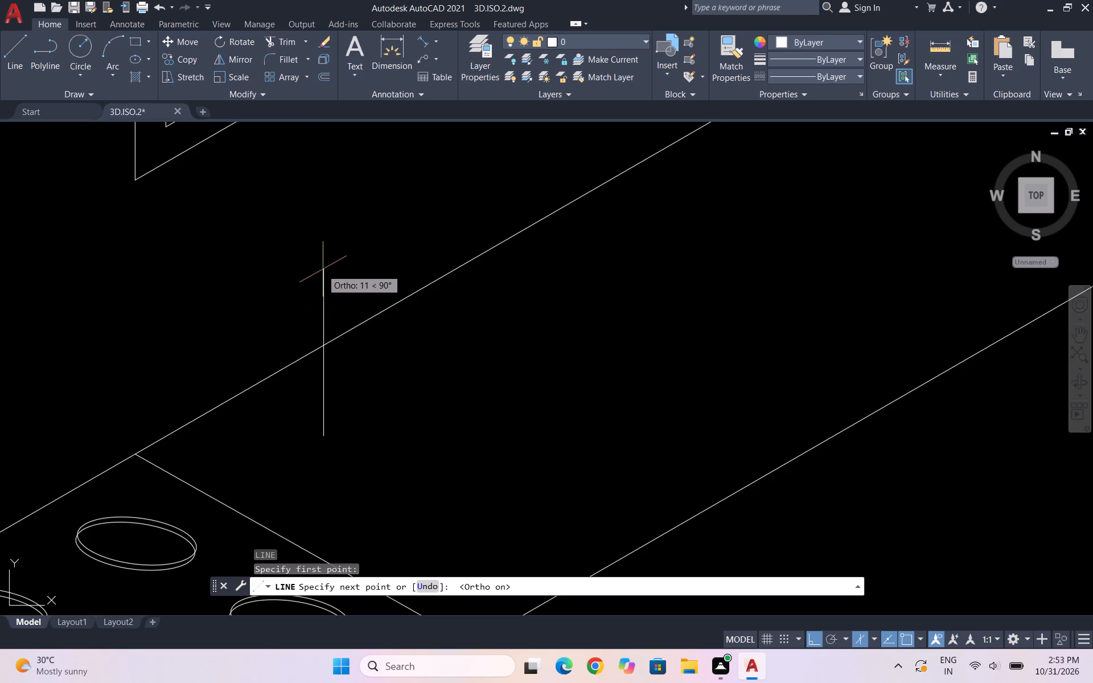
pyautogui.scroll(1, 323, 259)
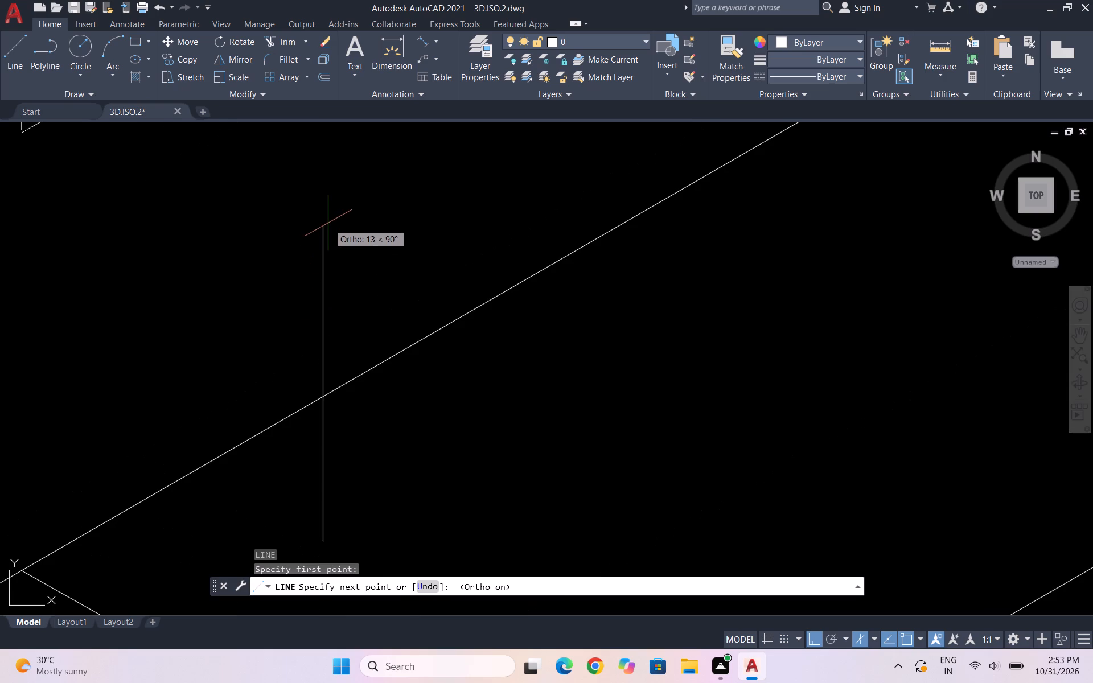
pyautogui.click(318, 195)
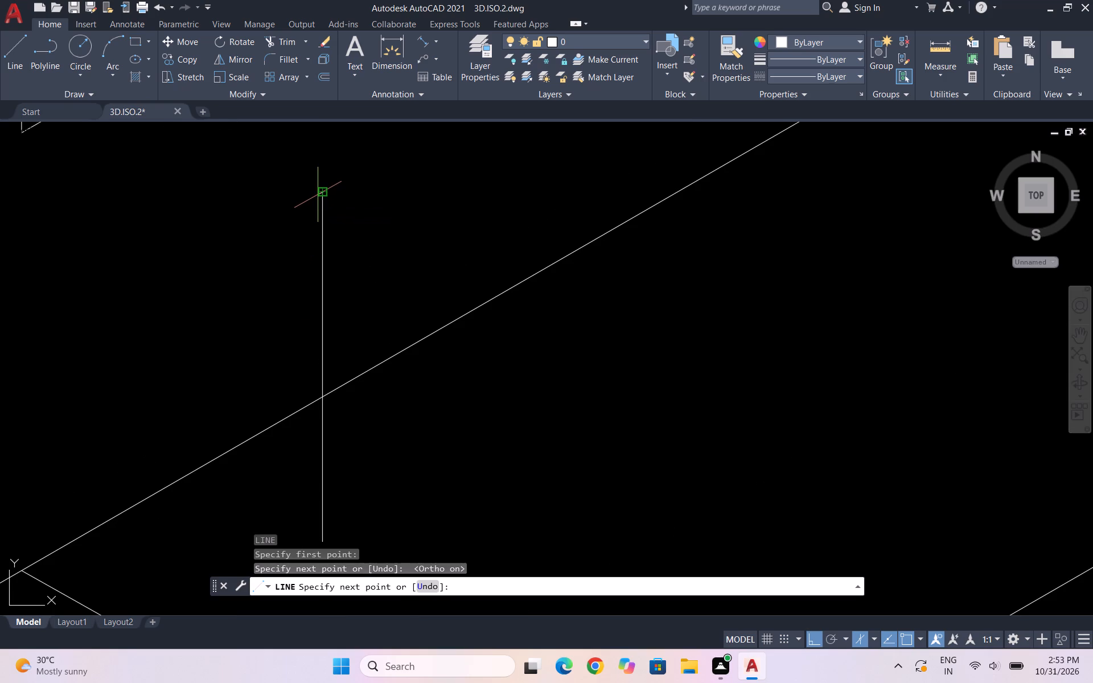
pyautogui.press('Escape')
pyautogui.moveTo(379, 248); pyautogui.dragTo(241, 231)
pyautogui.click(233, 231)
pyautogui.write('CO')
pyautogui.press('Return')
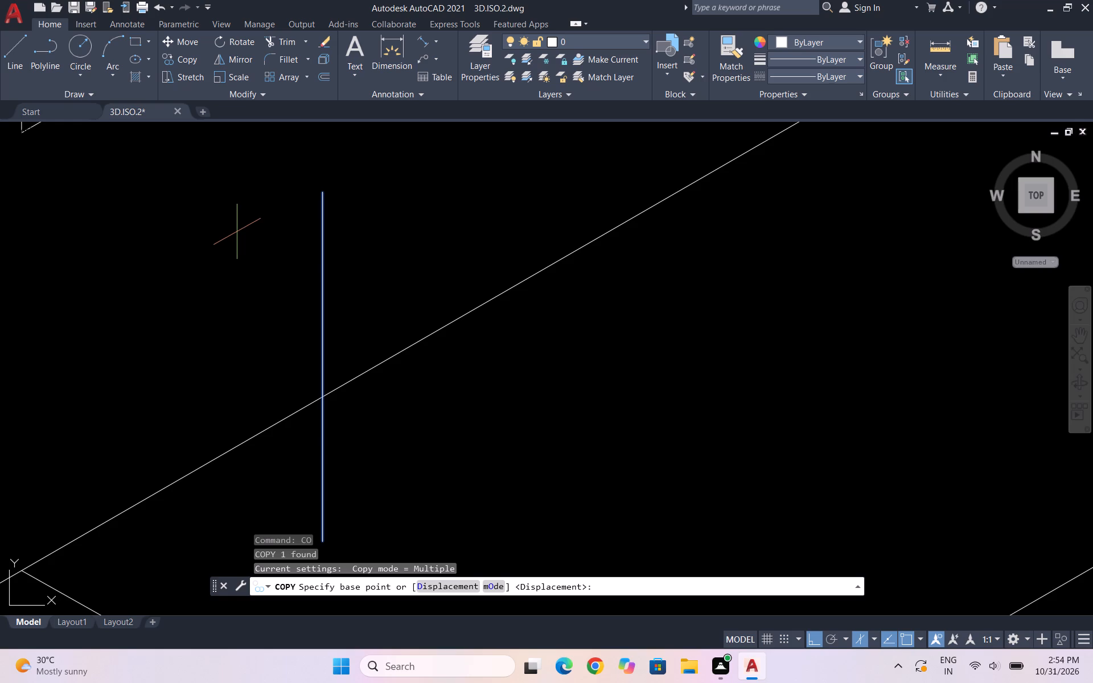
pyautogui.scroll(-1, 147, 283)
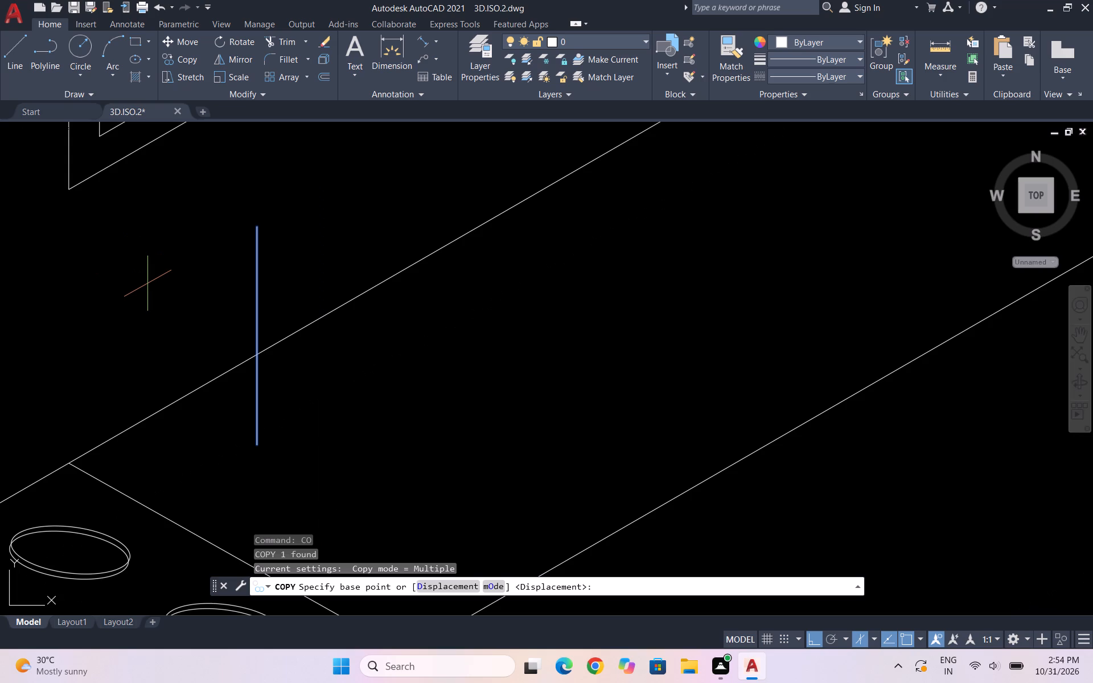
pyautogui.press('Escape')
# Copy the vertical line beside the stove from its lower end about 8 units along the 30° isometric direction.
pyautogui.moveTo(274, 421); pyautogui.dragTo(261, 413)
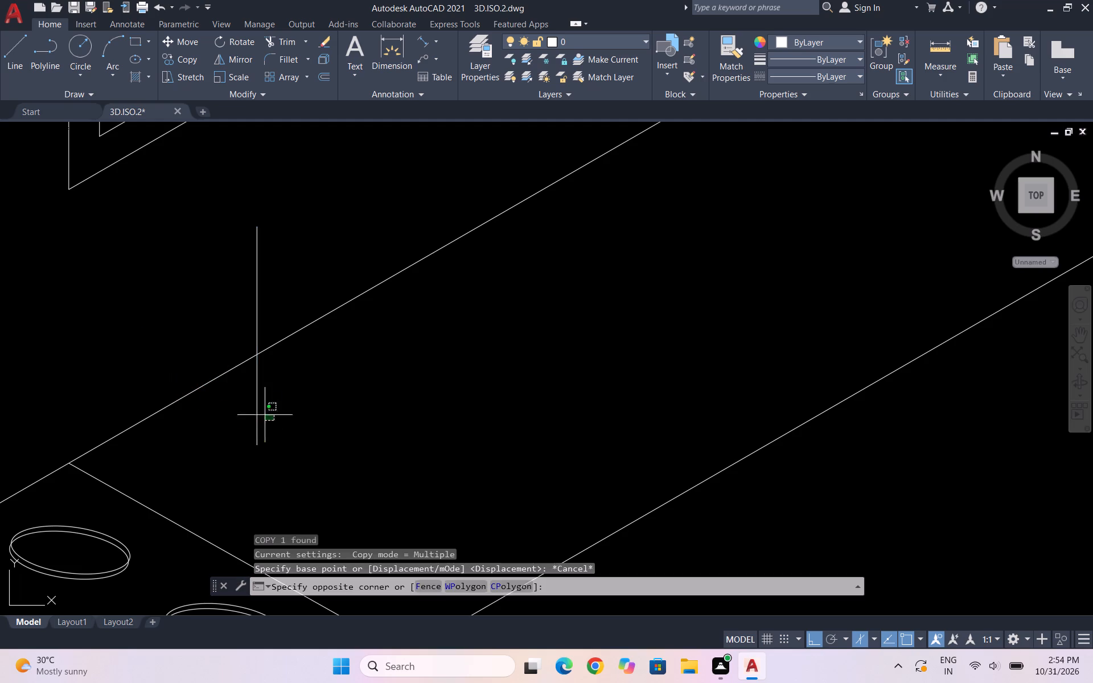
pyautogui.moveTo(261, 413); pyautogui.dragTo(244, 406)
pyautogui.click(233, 403)
pyautogui.write('CO')
pyautogui.press('Return')
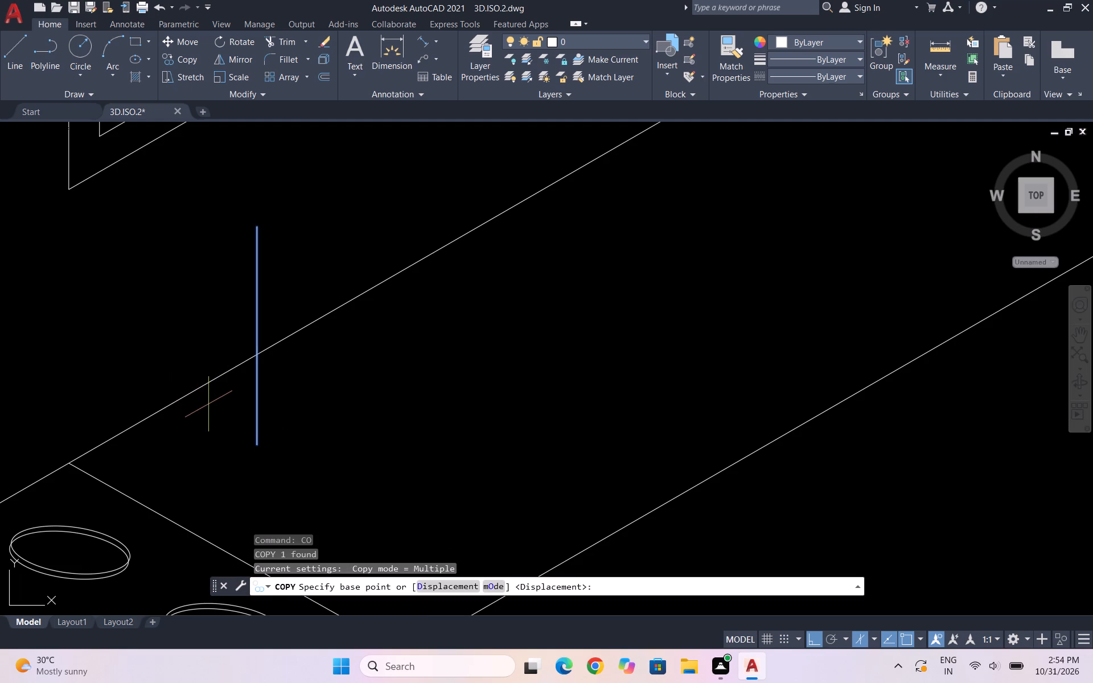
pyautogui.click(260, 442)
pyautogui.scroll(-1, 277, 435)
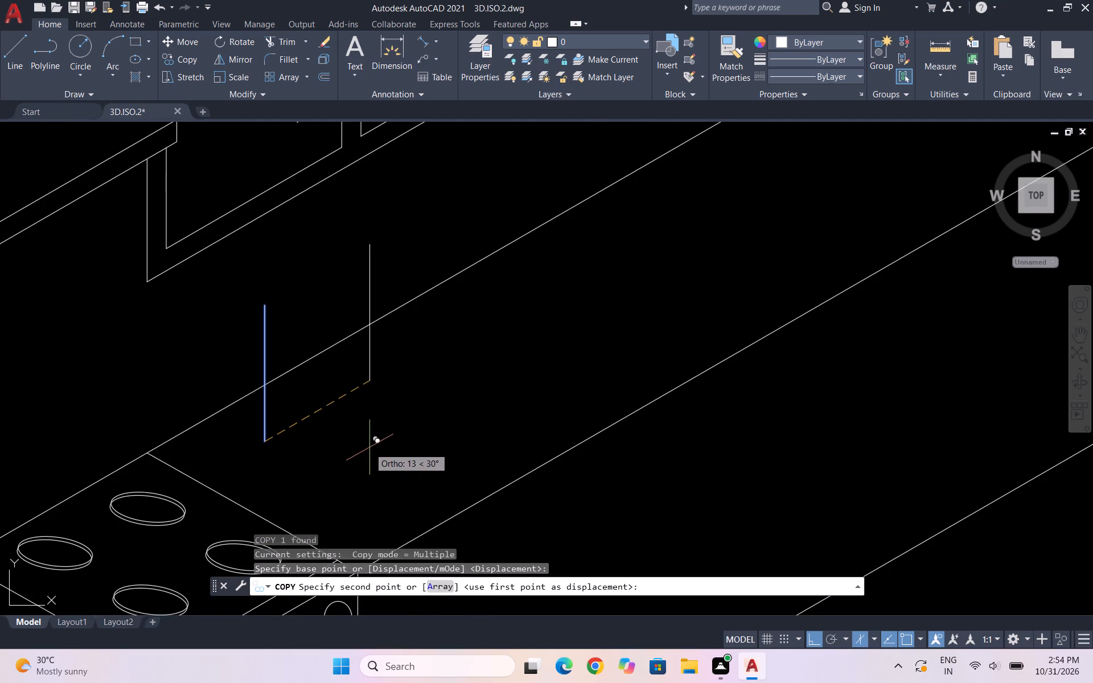
pyautogui.scroll(1, 368, 447)
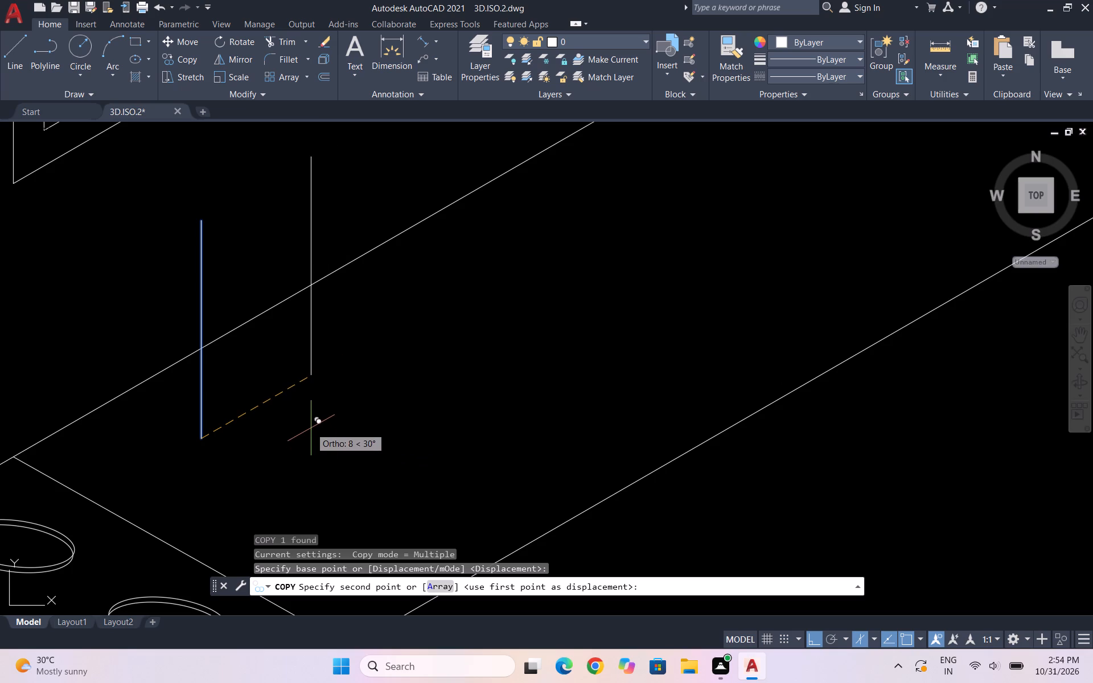
pyautogui.click(310, 426)
pyautogui.press('Escape')
# Move both vertical lines together a short distance diagonally toward the counter's front edge, with Ortho off.
pyautogui.moveTo(354, 343); pyautogui.dragTo(215, 412)
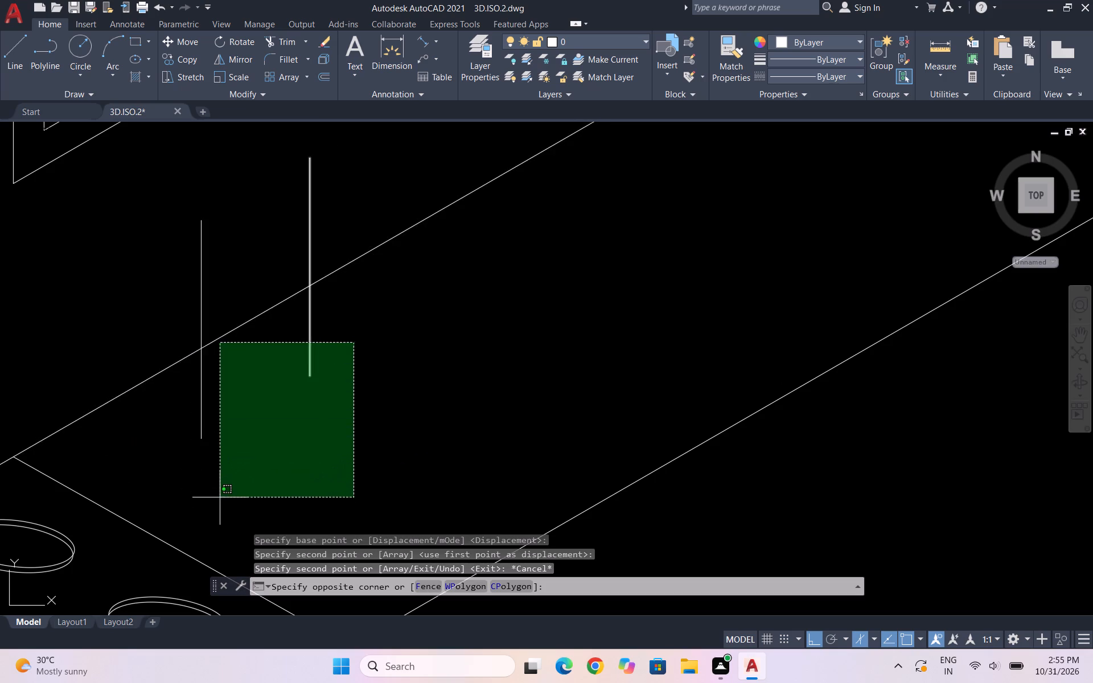
pyautogui.click(261, 480)
pyautogui.moveTo(188, 445); pyautogui.dragTo(176, 452)
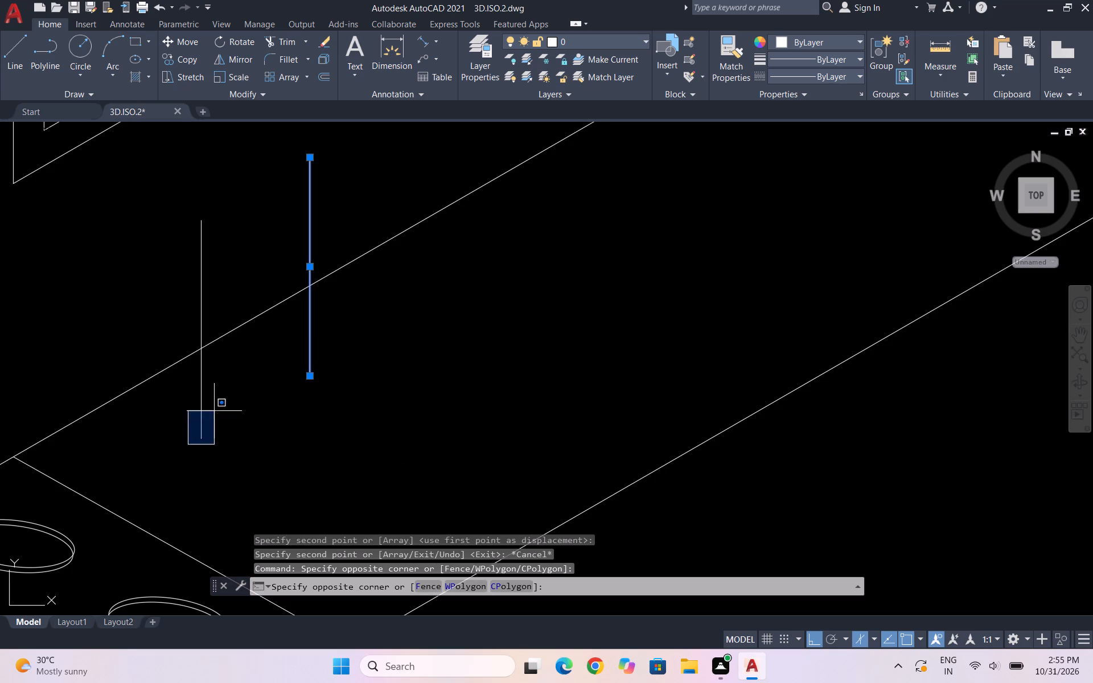
pyautogui.click(214, 411)
pyautogui.moveTo(202, 415); pyautogui.dragTo(168, 445)
pyautogui.press('m')
pyautogui.press('Return')
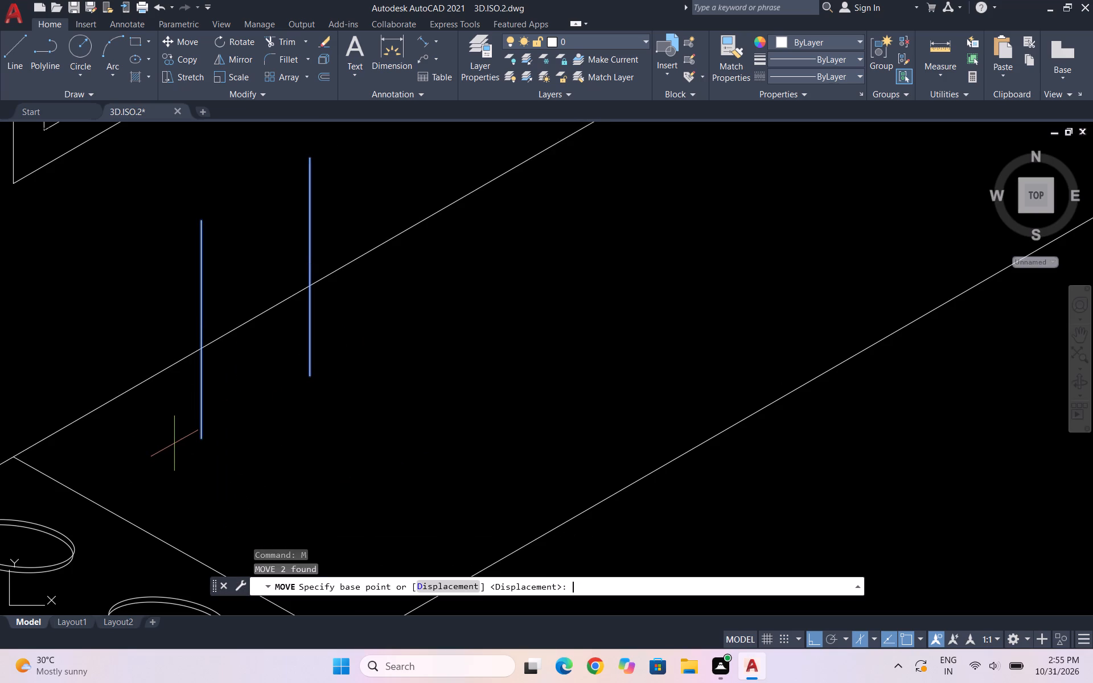
pyautogui.click(205, 438)
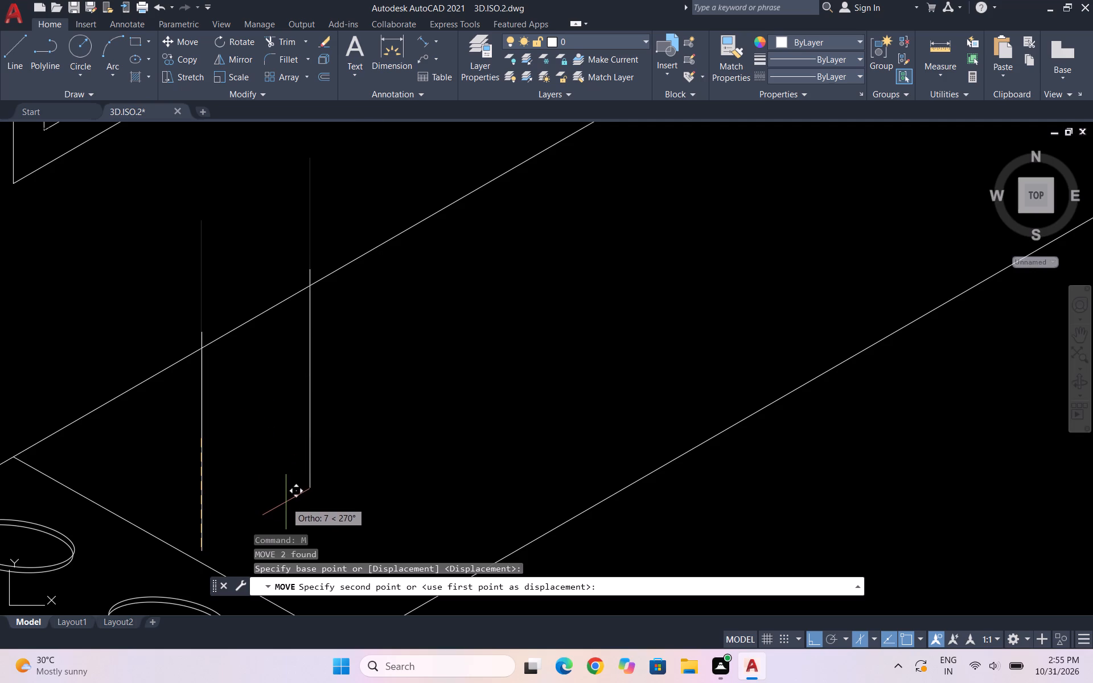
pyautogui.press('F8')
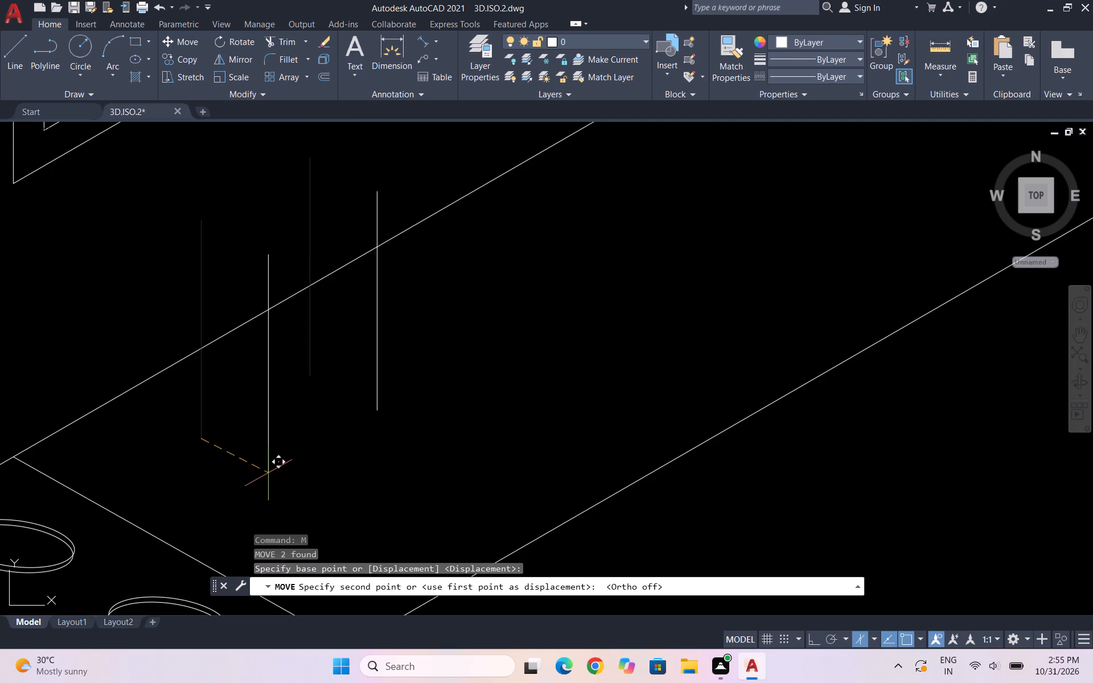
pyautogui.click(268, 473)
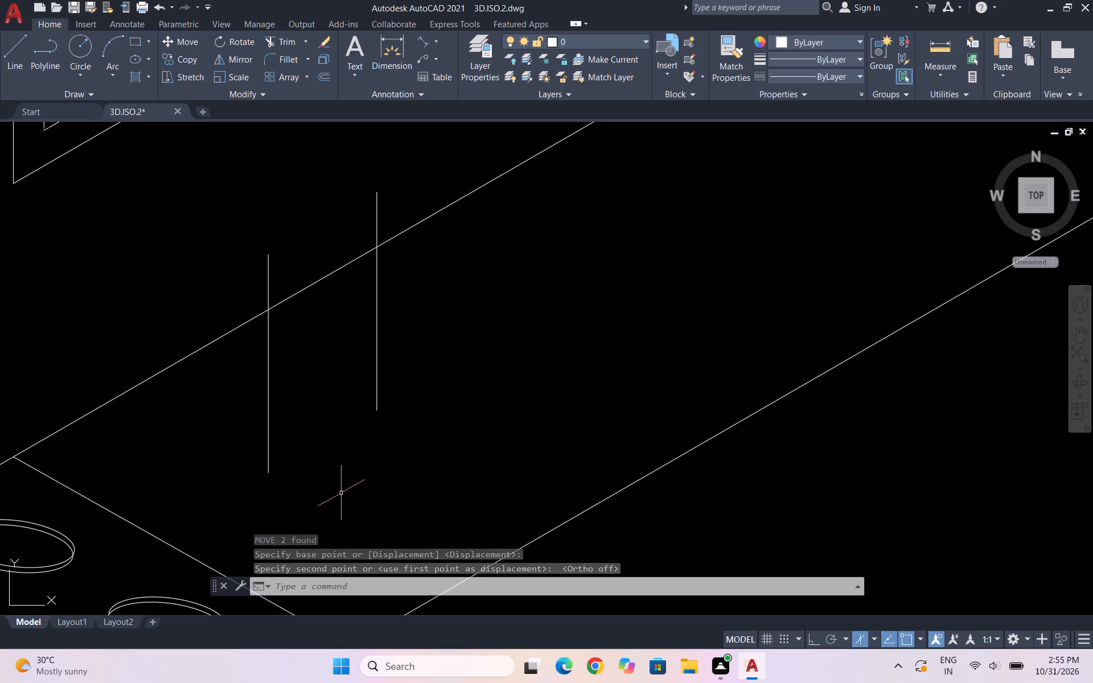
# Copy the two vertical lines together a short distance toward the counter's front edge, making four uprights.
pyautogui.click(383, 373)
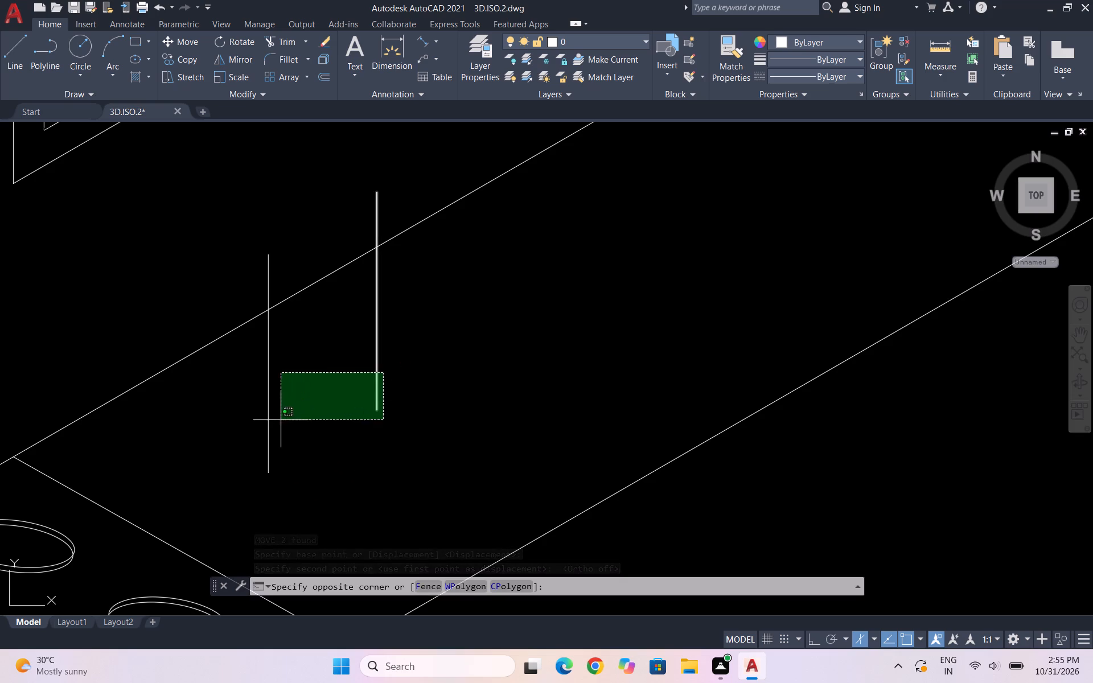
pyautogui.click(258, 428)
pyautogui.write('CO')
pyautogui.press('Return')
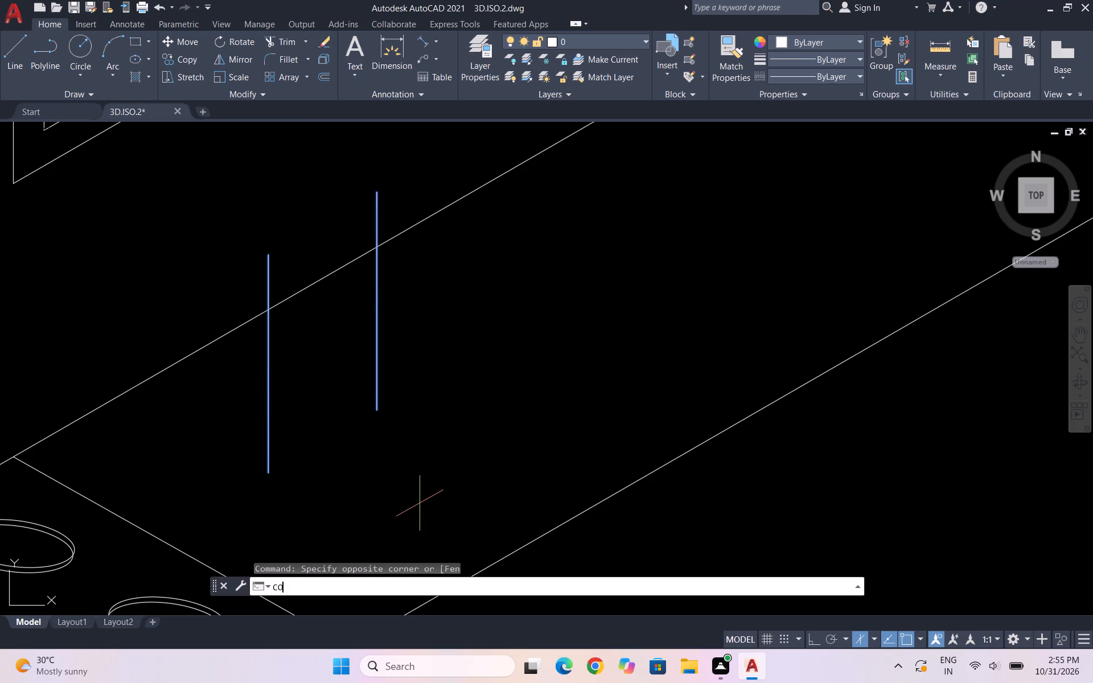
pyautogui.click(269, 473)
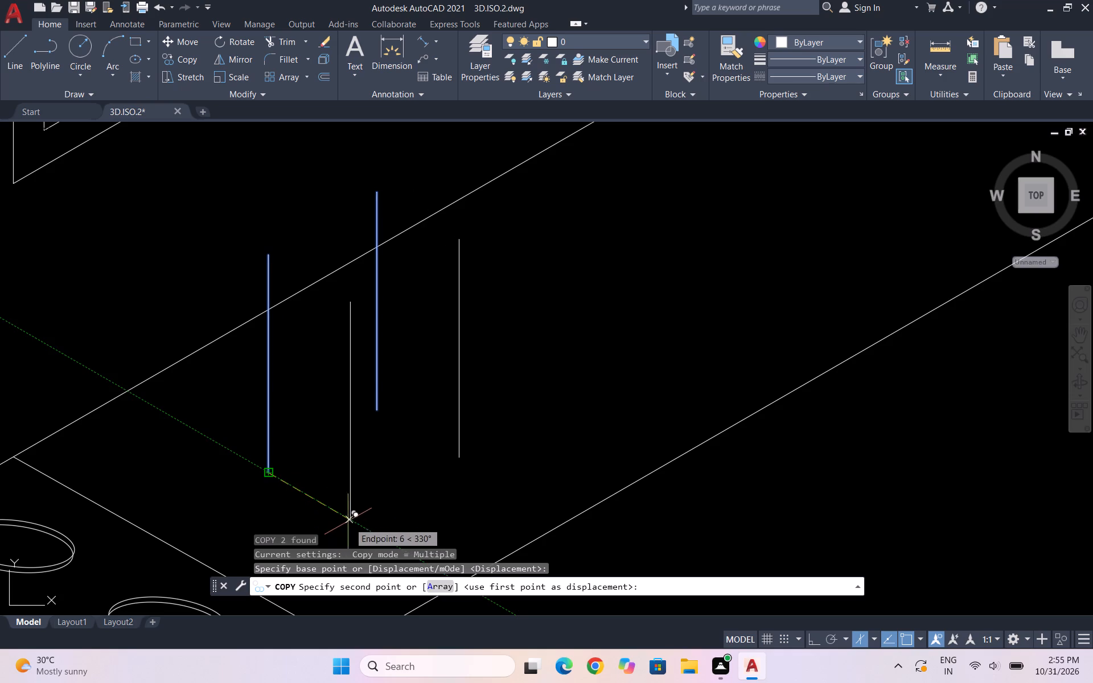
pyautogui.click(331, 499)
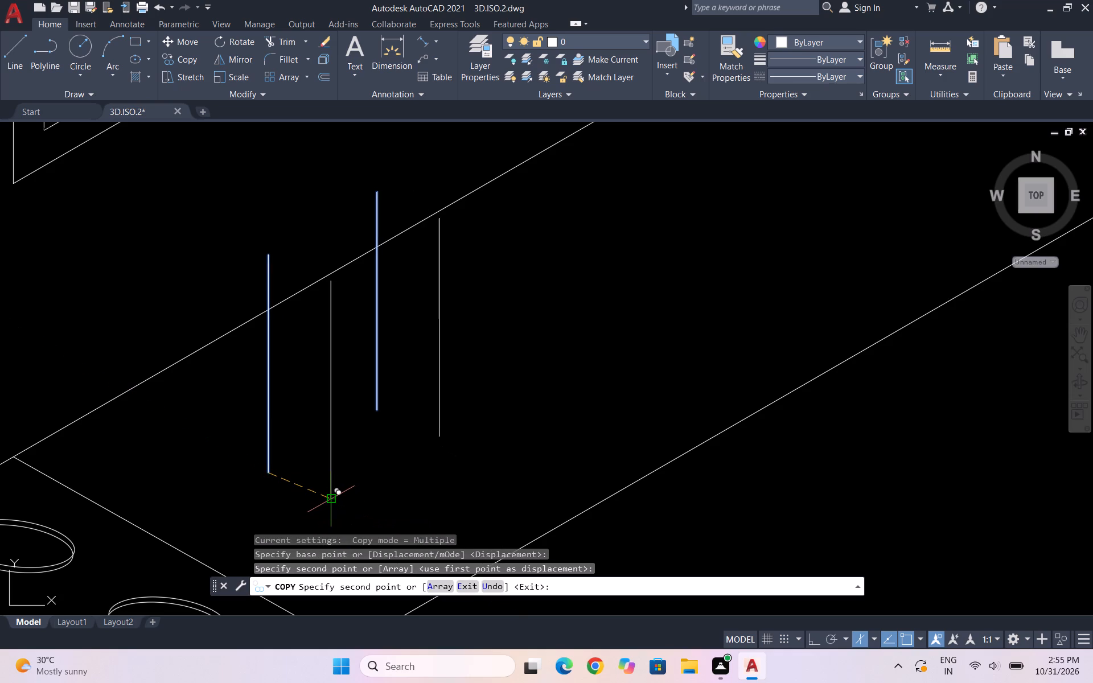
pyautogui.press('Escape')
# Draw a tilted ellipse from the leftmost upright's top to the rightmost upright's top, wide enough to meet the other two tops.
pyautogui.write('EL')
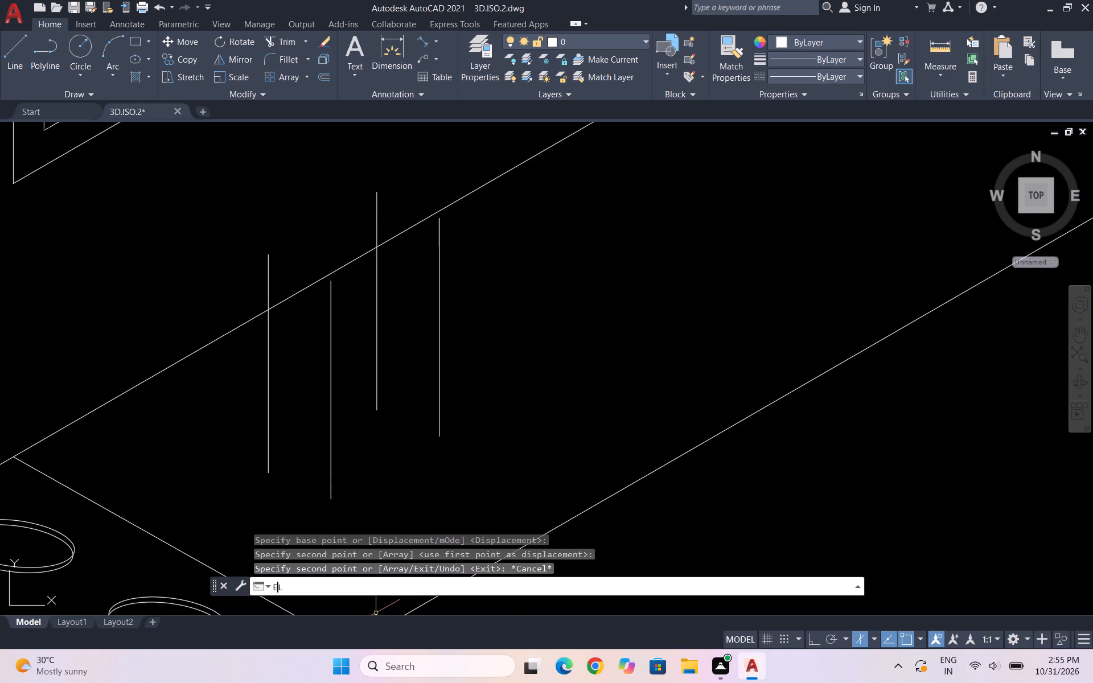
pyautogui.press('Return')
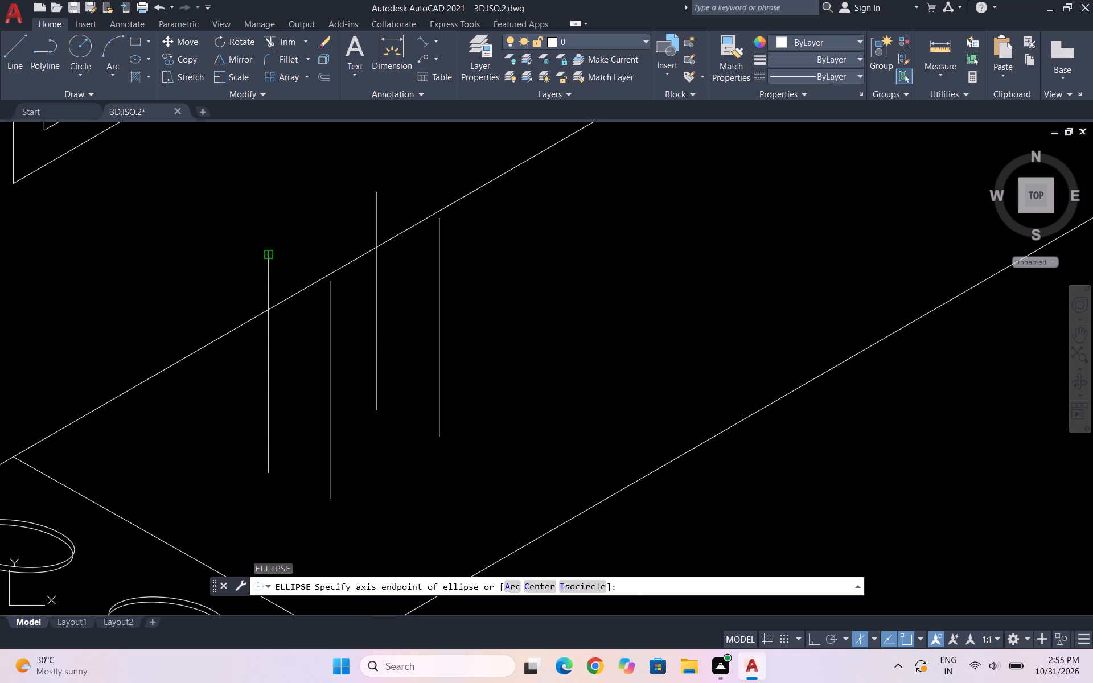
pyautogui.click(269, 258)
pyautogui.click(440, 224)
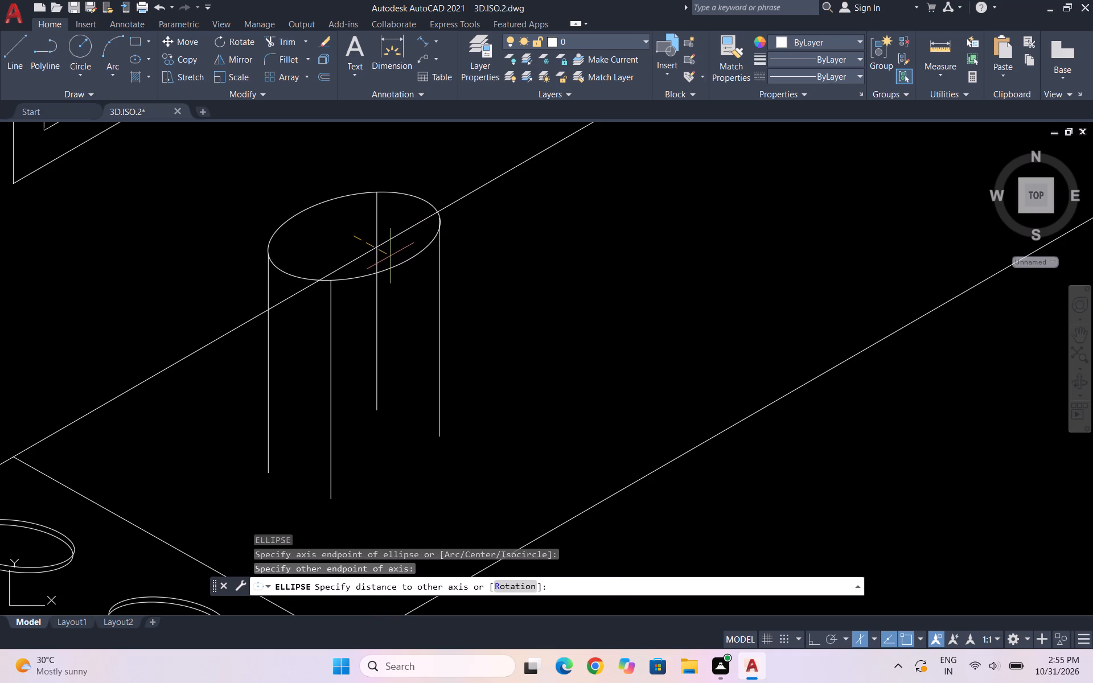
pyautogui.click(391, 258)
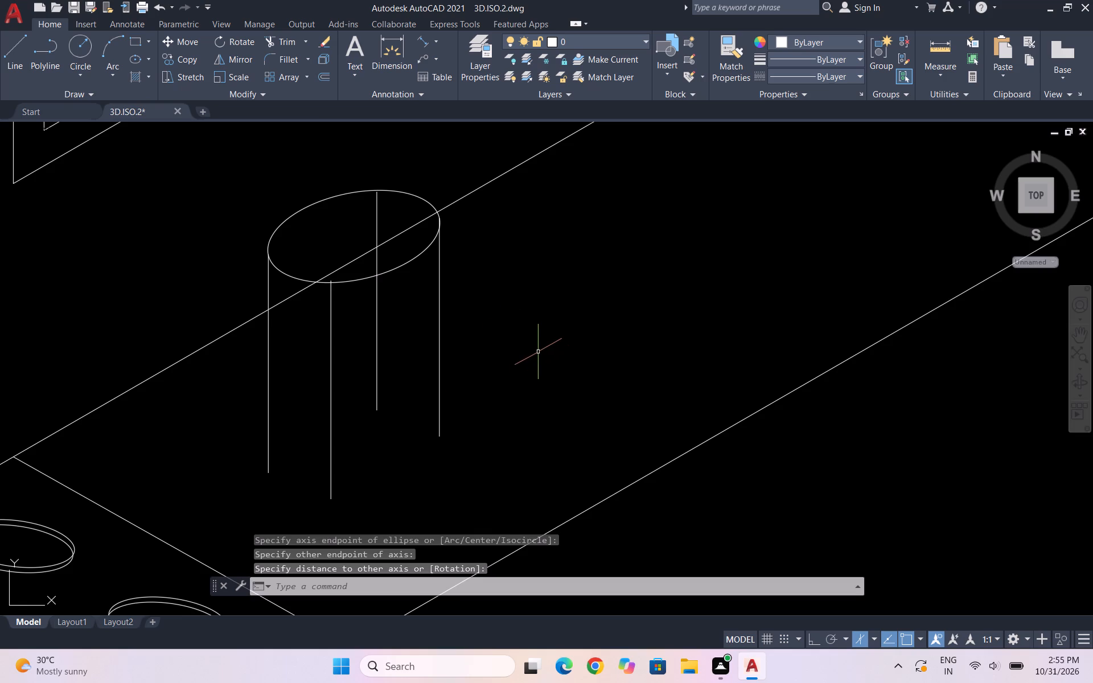
pyautogui.press('Escape')
pyautogui.press('Escape')
# Trim the upper ends of the vertical lines that protrude past the ellipse outline.
pyautogui.write('TR')
pyautogui.press('Return')
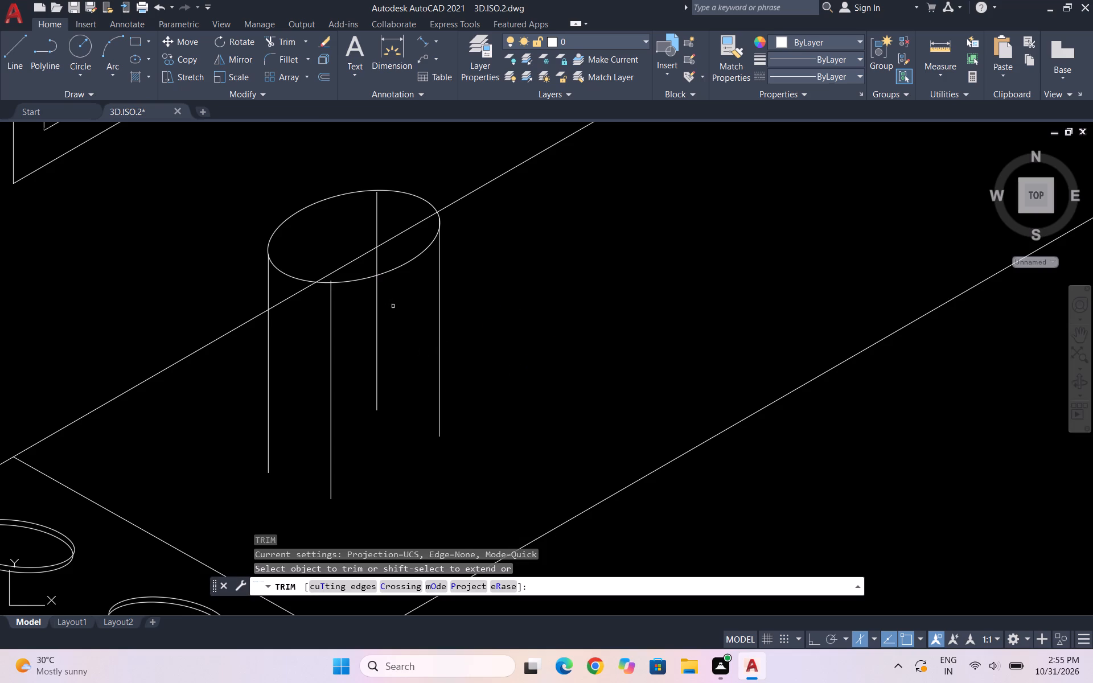
pyautogui.scroll(4, 331, 278)
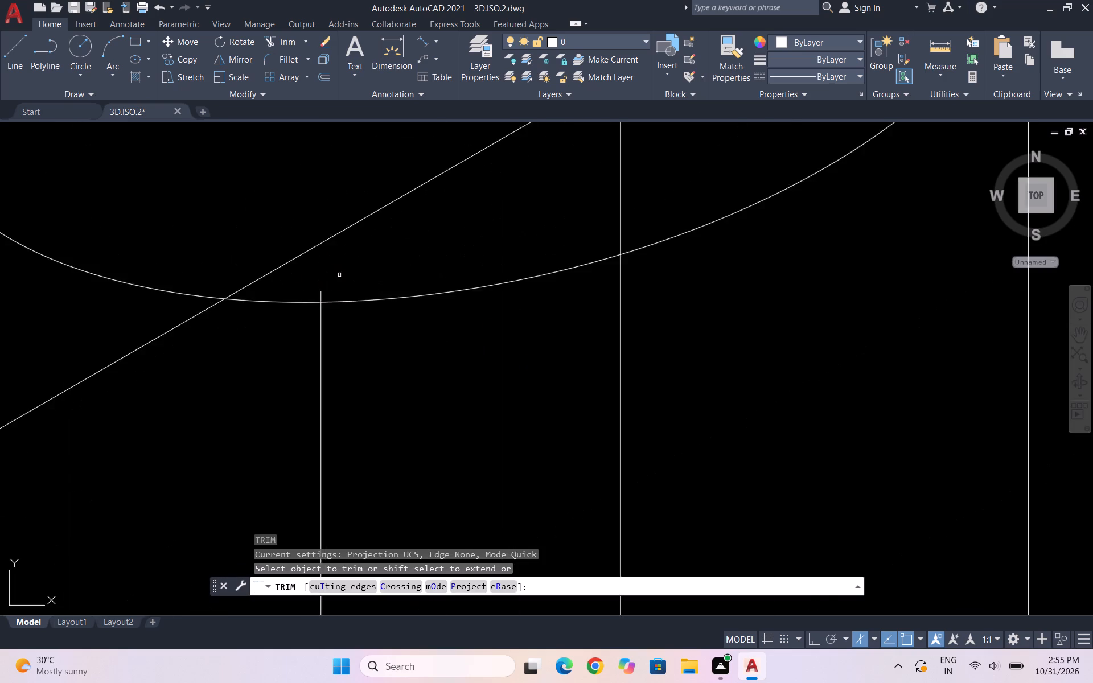
pyautogui.scroll(3, 331, 281)
pyautogui.moveTo(266, 331); pyautogui.dragTo(594, 291)
pyautogui.scroll(-6, 457, 262)
pyautogui.scroll(-2, 494, 308)
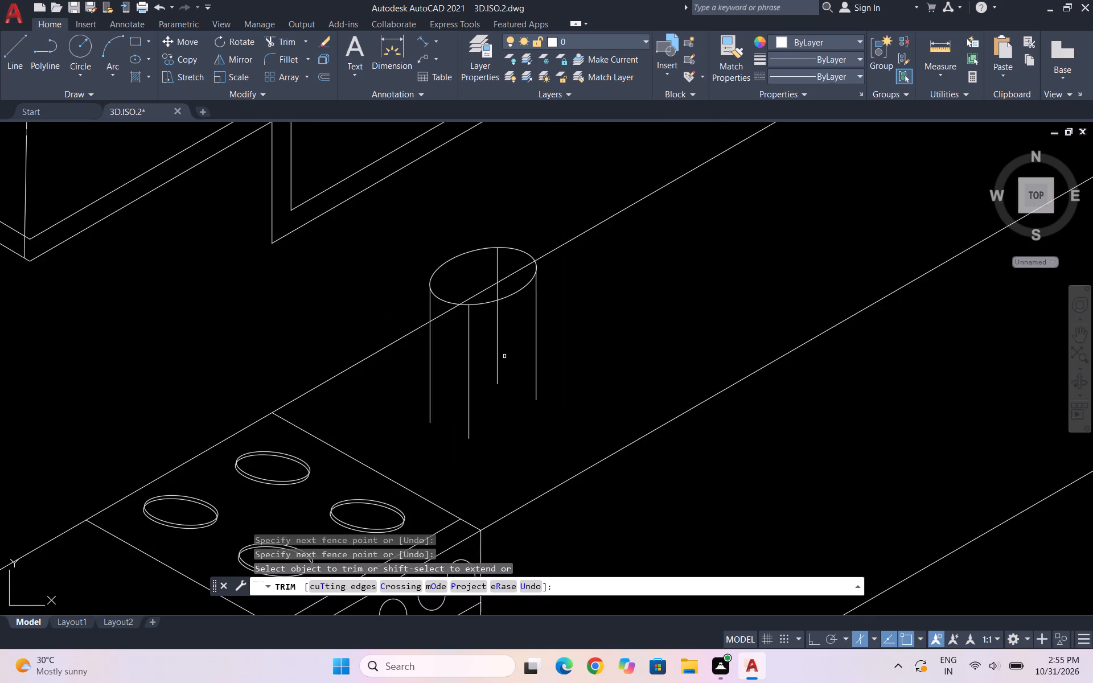
pyautogui.scroll(3, 514, 264)
pyautogui.keyDown('shift'); pyautogui.moveTo(486, 249); pyautogui.dragTo(449, 251); pyautogui.keyUp('shift')
pyautogui.scroll(-3, 485, 227)
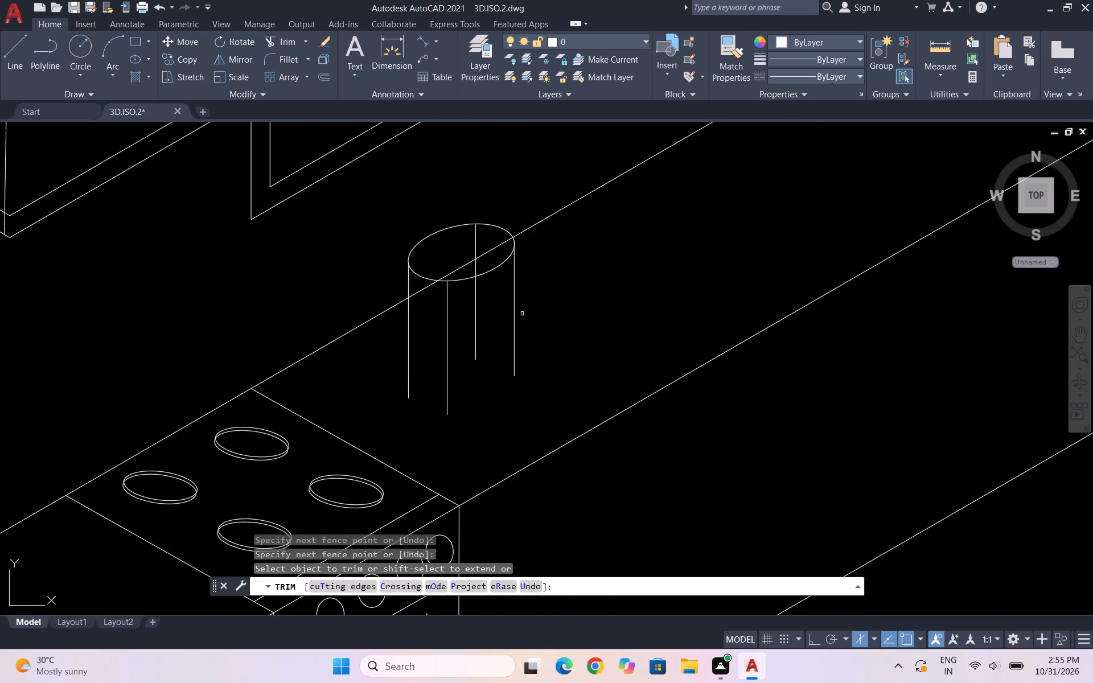
pyautogui.press('Escape')
pyautogui.press('Escape')
# Copy the top ellipse down from the rightmost upright's upper end to near its lower end, forming the cylinder's base.
pyautogui.scroll(3, 506, 275)
pyautogui.moveTo(506, 275); pyautogui.dragTo(488, 248)
pyautogui.click(475, 206)
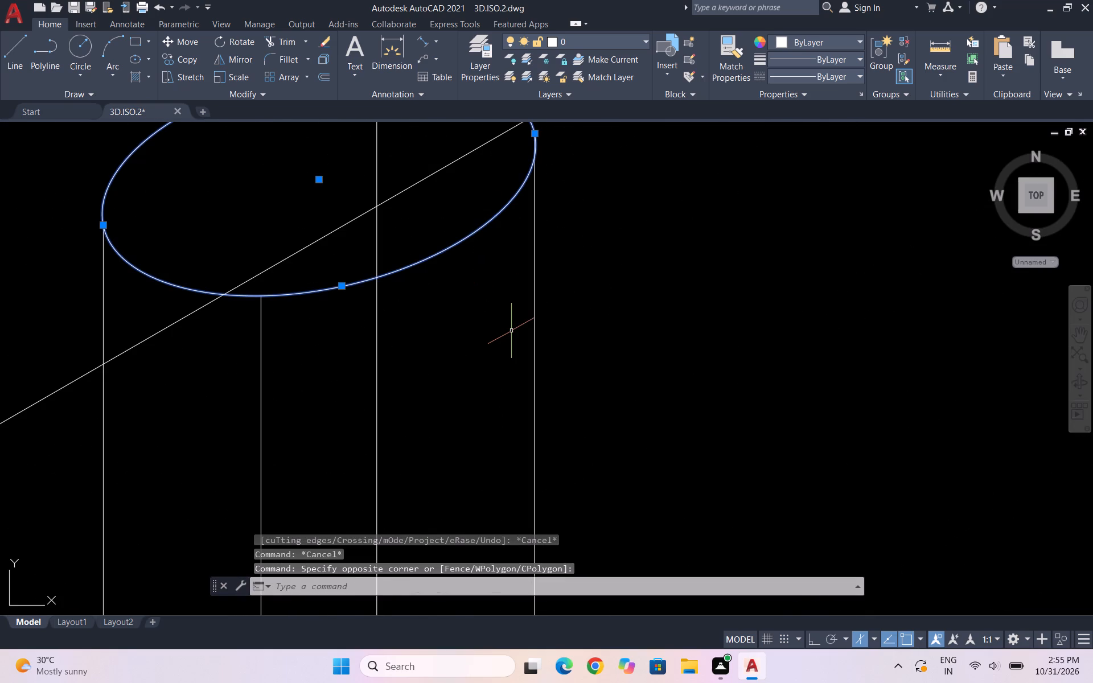
pyautogui.write('CO')
pyautogui.press('Return')
pyautogui.scroll(-1, 538, 297)
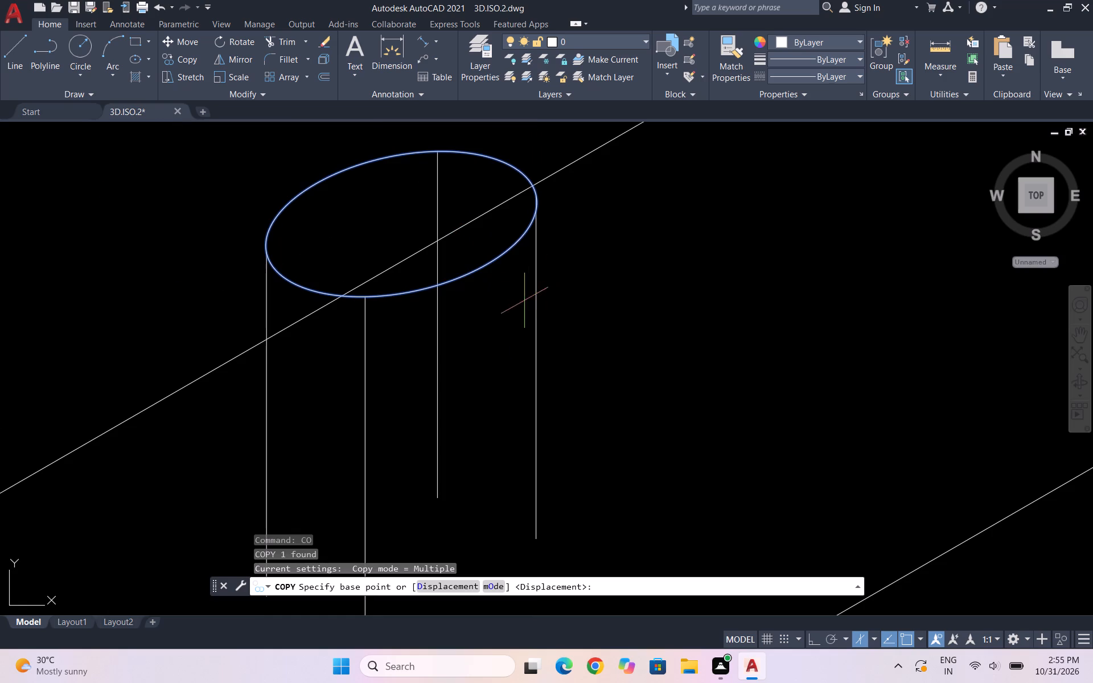
pyautogui.click(536, 188)
pyautogui.scroll(-3, 532, 188)
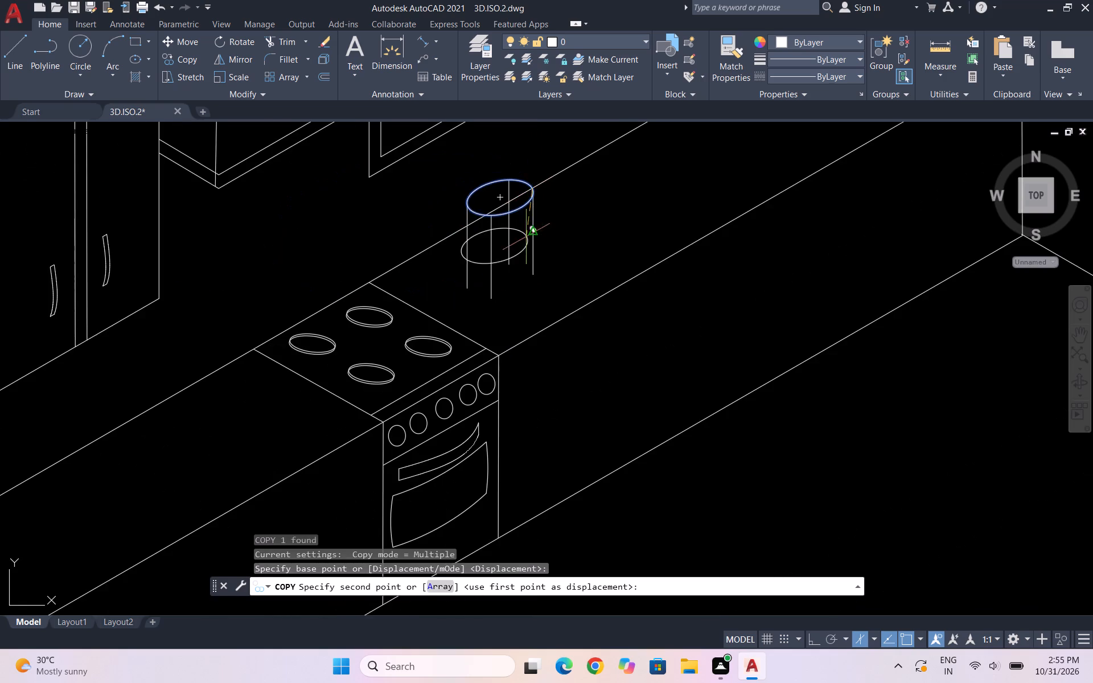
pyautogui.scroll(3, 531, 249)
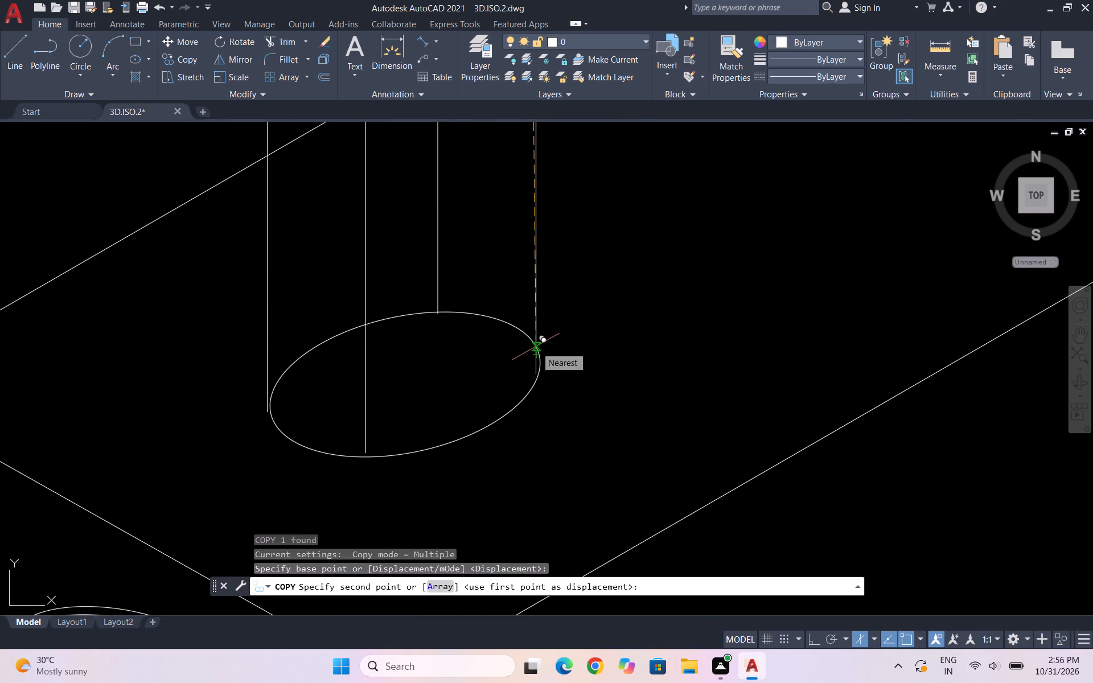
pyautogui.click(536, 347)
pyautogui.press('Escape')
# Move the base ellipse slightly so its edge meets the lower end of the leftmost upright.
pyautogui.scroll(3, 313, 396)
pyautogui.moveTo(281, 277); pyautogui.dragTo(273, 258)
pyautogui.moveTo(215, 228); pyautogui.dragTo(222, 233)
pyautogui.press('m')
pyautogui.press('Return')
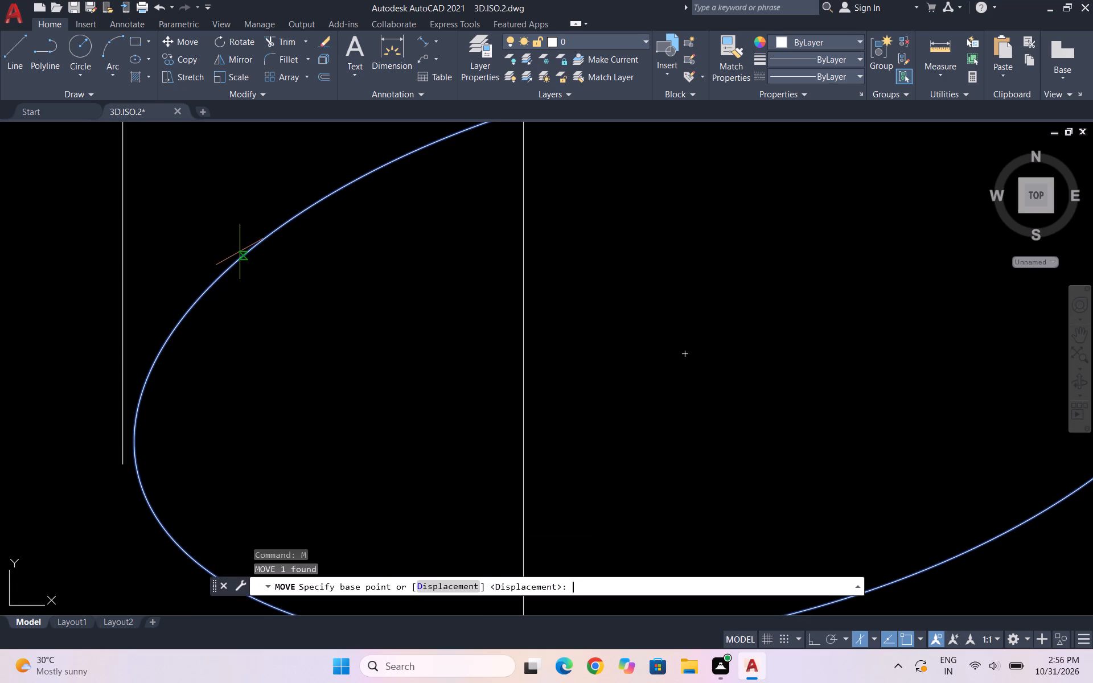
pyautogui.scroll(2, 127, 466)
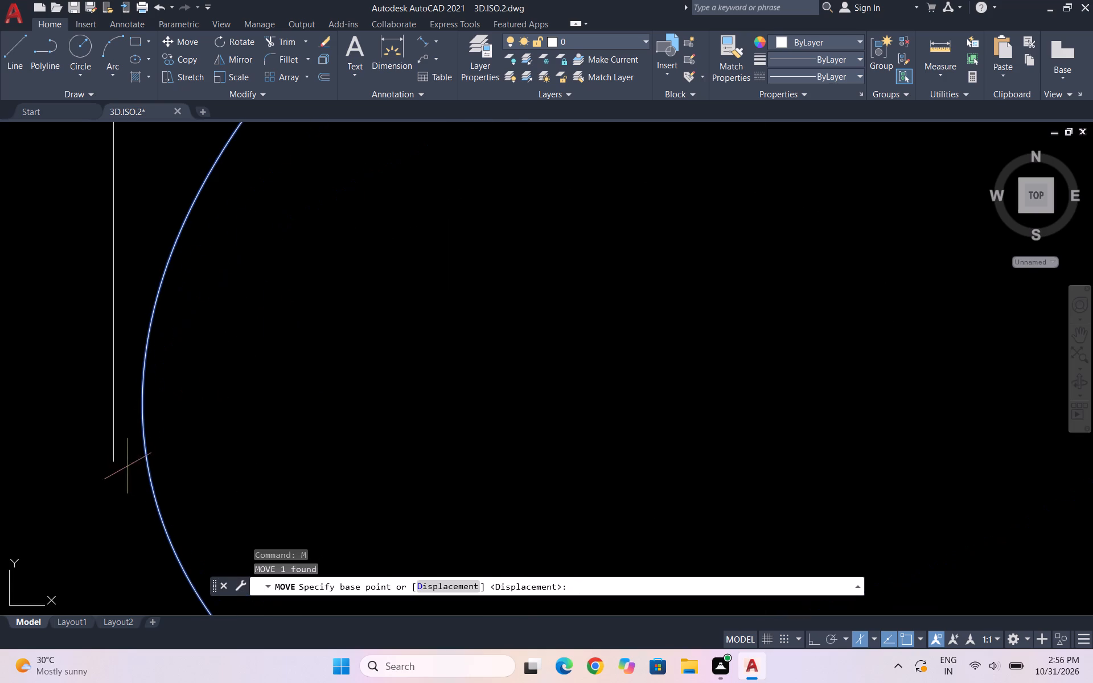
pyautogui.click(144, 447)
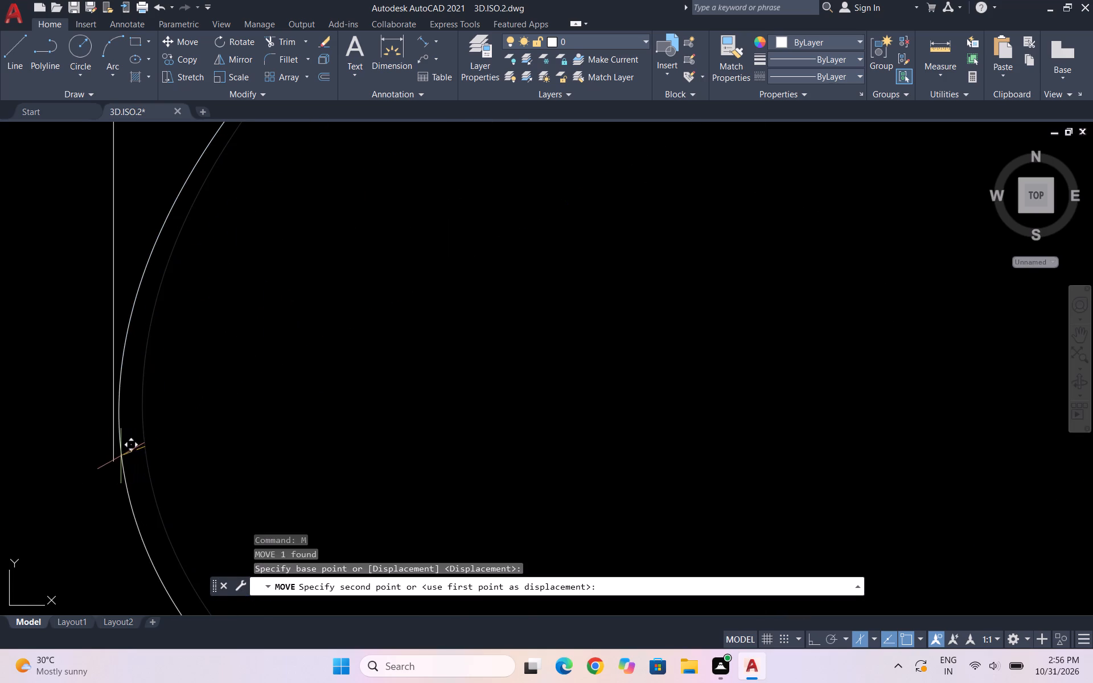
pyautogui.click(114, 458)
pyautogui.scroll(-6, 187, 402)
pyautogui.scroll(-1, 343, 369)
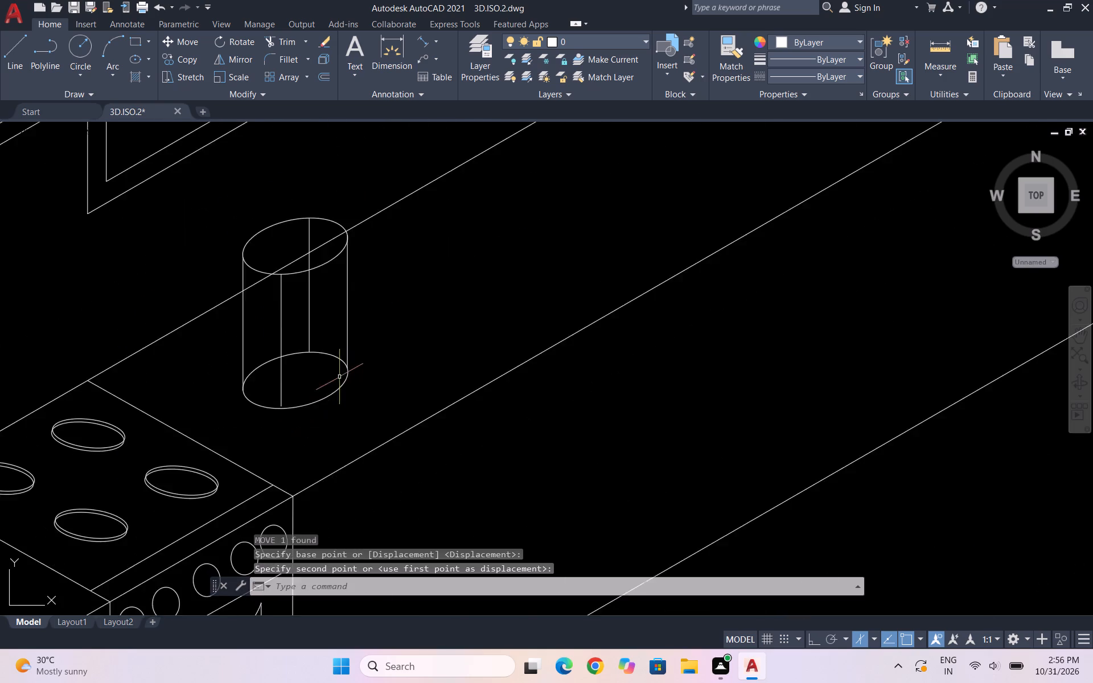
# Scale the whole cylinder, both ellipses and four uprights, down to about half size from the rear upright's lower end.
pyautogui.scroll(-2, 339, 377)
pyautogui.scroll(1, 373, 355)
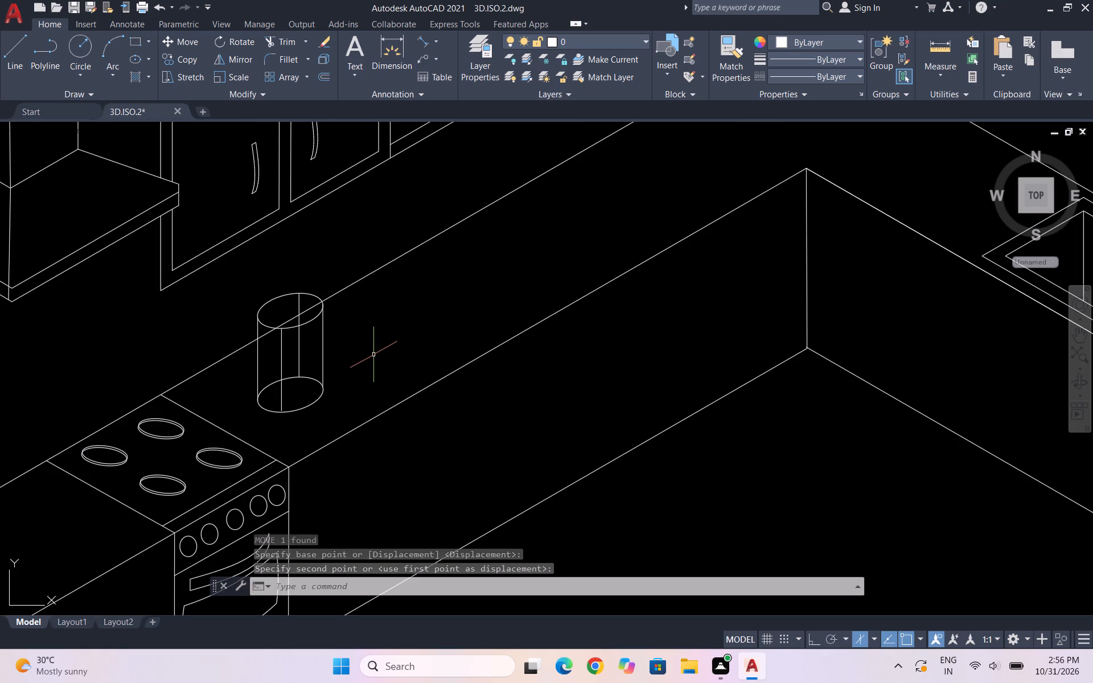
pyautogui.scroll(1, 293, 332)
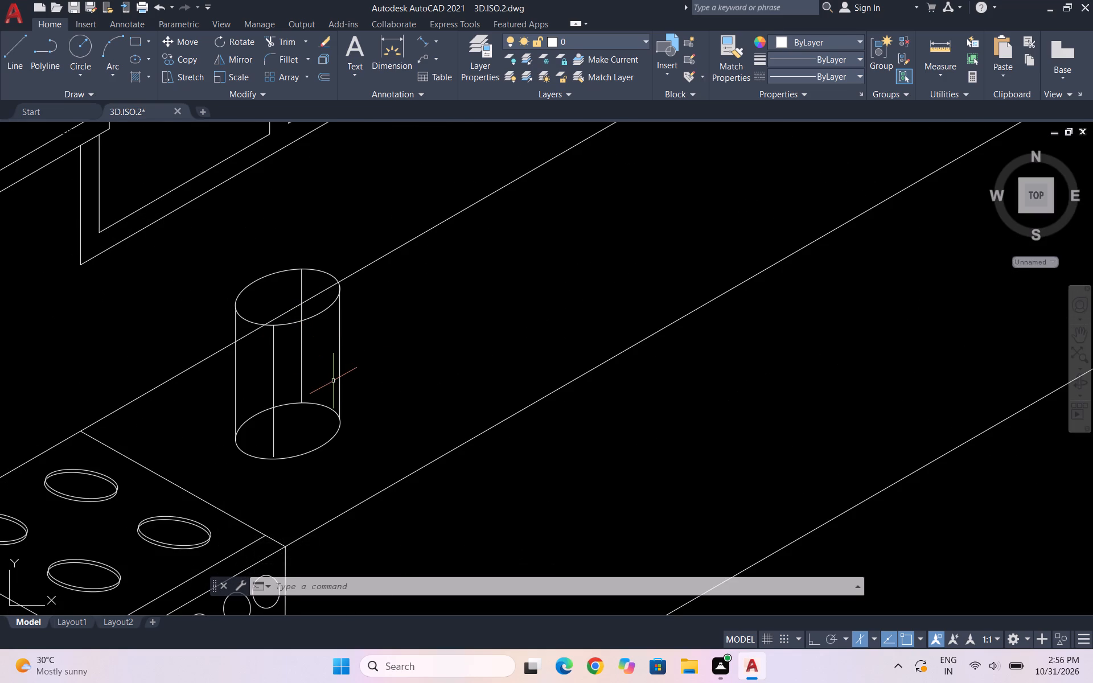
pyautogui.press('Escape')
pyautogui.moveTo(369, 427); pyautogui.dragTo(362, 415)
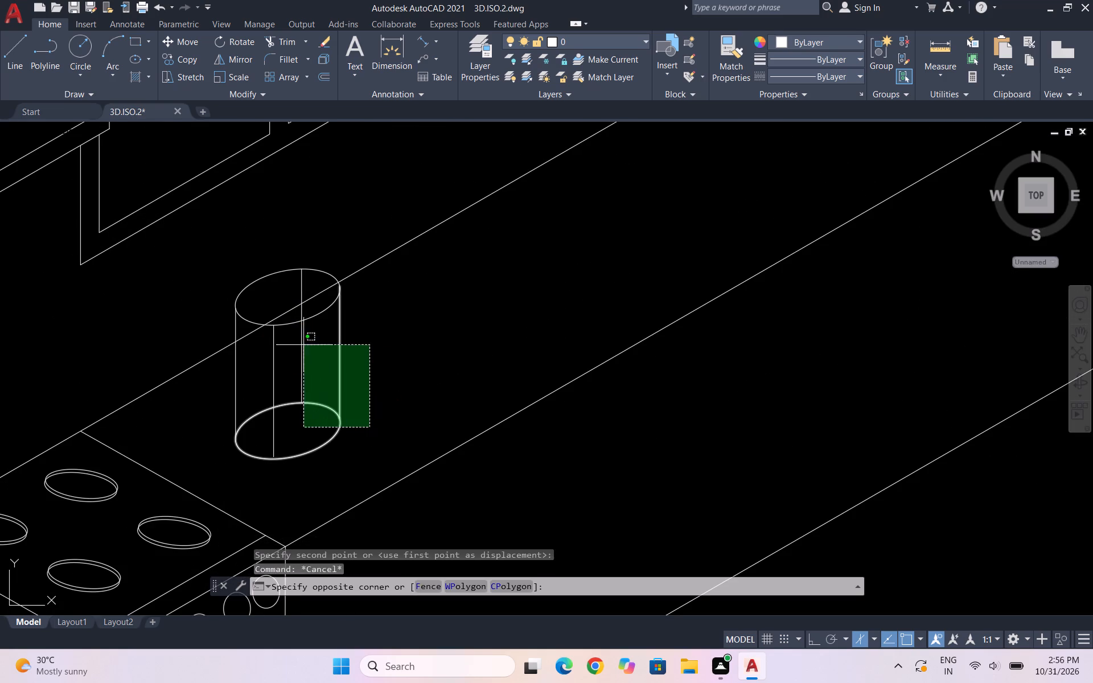
pyautogui.click(295, 315)
pyautogui.click(302, 364)
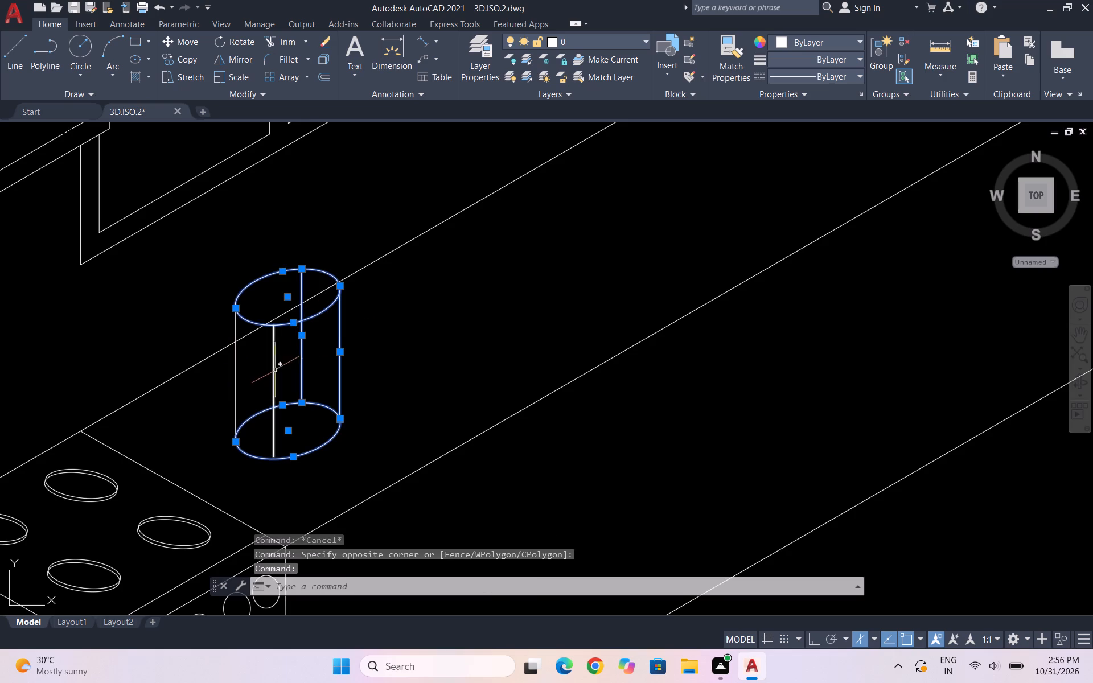
pyautogui.click(282, 374)
pyautogui.click(213, 378)
pyautogui.press('s')
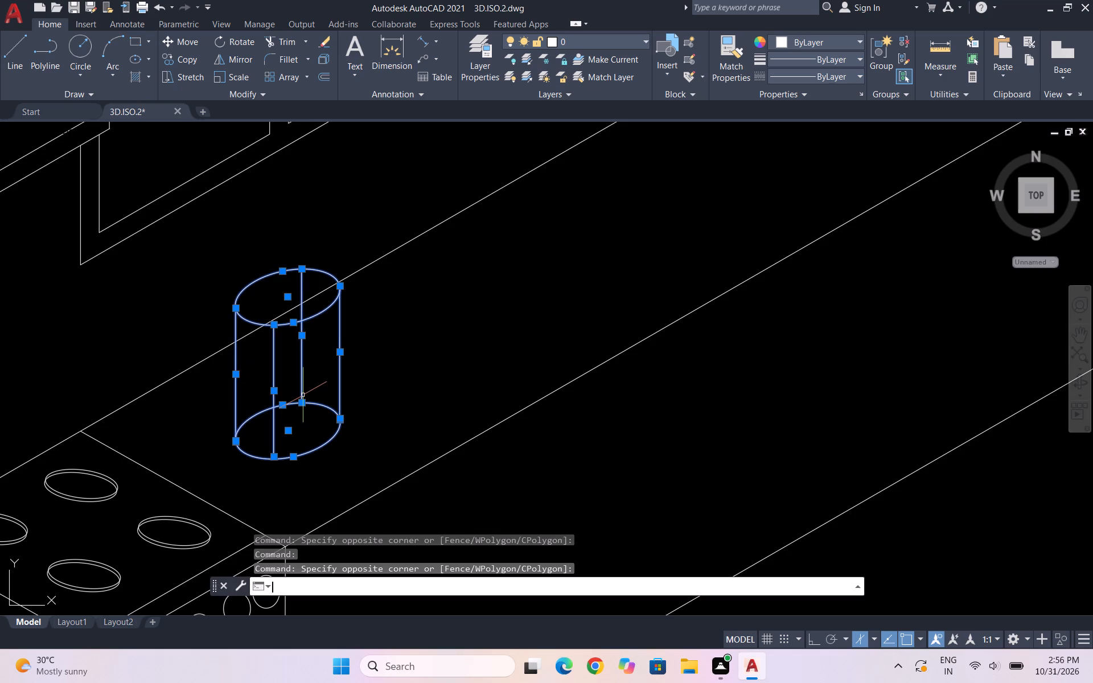
pyautogui.press('c')
pyautogui.press('Return')
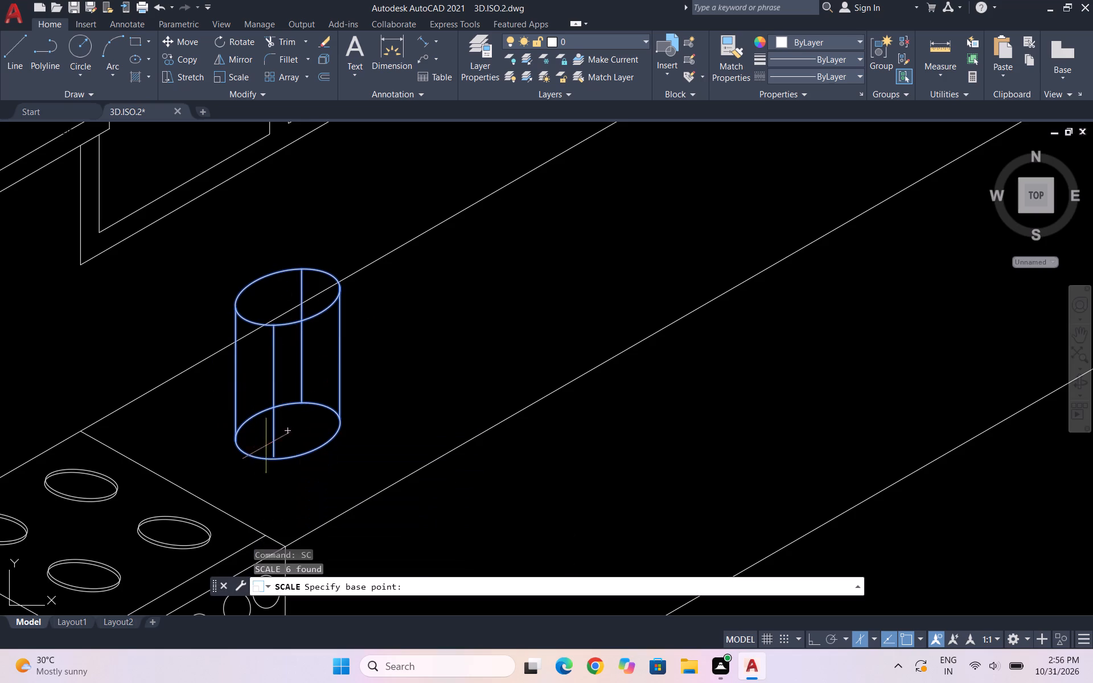
pyautogui.click(307, 407)
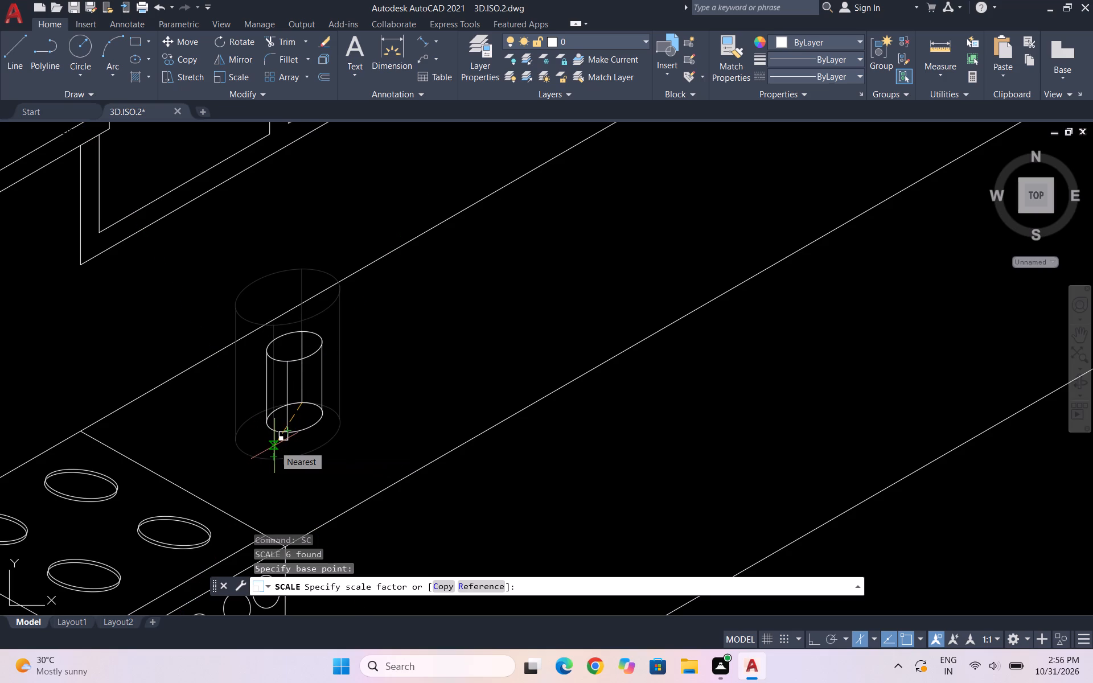
pyautogui.click(274, 446)
# Move the reduced cylinder a short distance toward the stove, near the counter's back edge.
pyautogui.moveTo(356, 410); pyautogui.dragTo(340, 401)
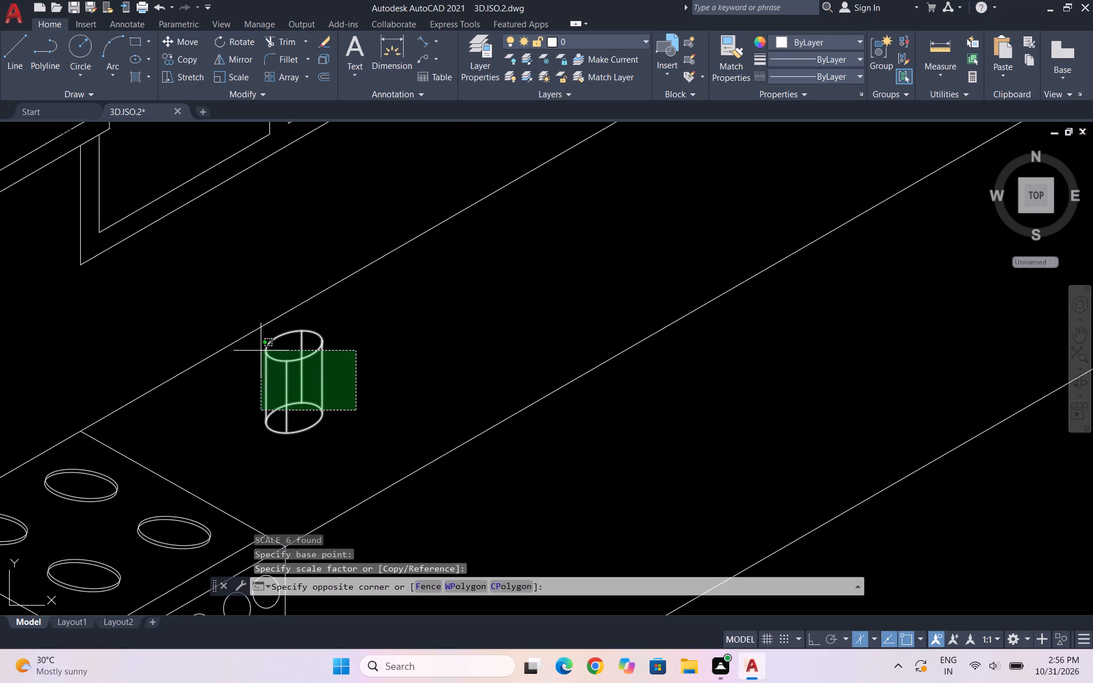
pyautogui.click(261, 351)
pyautogui.press('m')
pyautogui.press('Return')
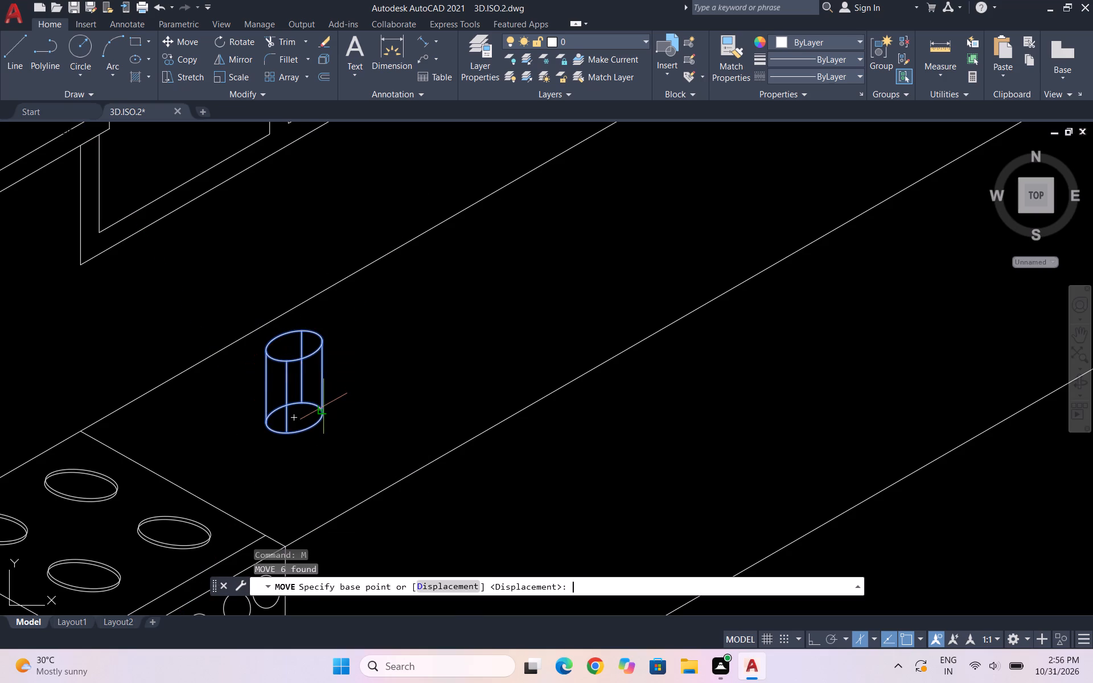
pyautogui.click(303, 391)
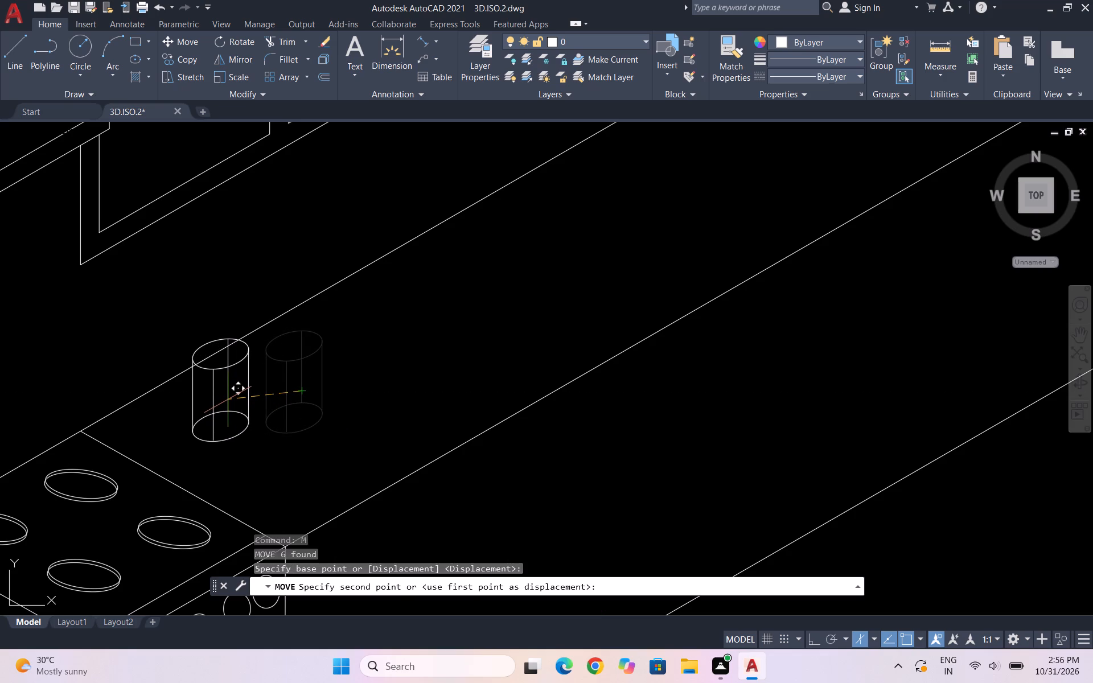
pyautogui.click(228, 400)
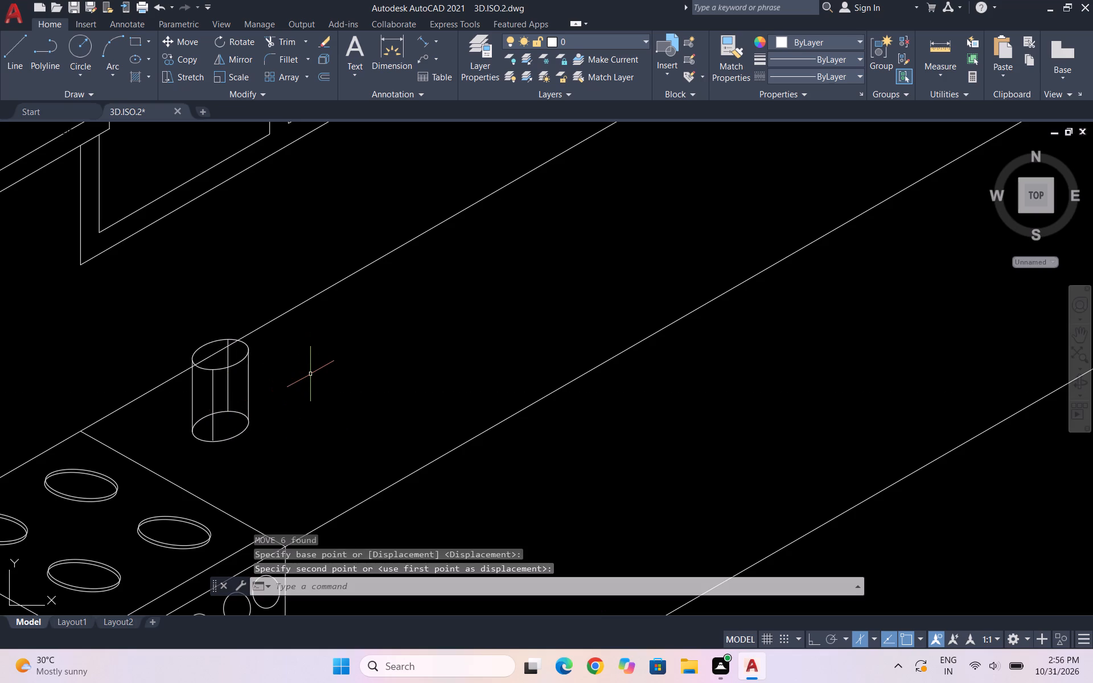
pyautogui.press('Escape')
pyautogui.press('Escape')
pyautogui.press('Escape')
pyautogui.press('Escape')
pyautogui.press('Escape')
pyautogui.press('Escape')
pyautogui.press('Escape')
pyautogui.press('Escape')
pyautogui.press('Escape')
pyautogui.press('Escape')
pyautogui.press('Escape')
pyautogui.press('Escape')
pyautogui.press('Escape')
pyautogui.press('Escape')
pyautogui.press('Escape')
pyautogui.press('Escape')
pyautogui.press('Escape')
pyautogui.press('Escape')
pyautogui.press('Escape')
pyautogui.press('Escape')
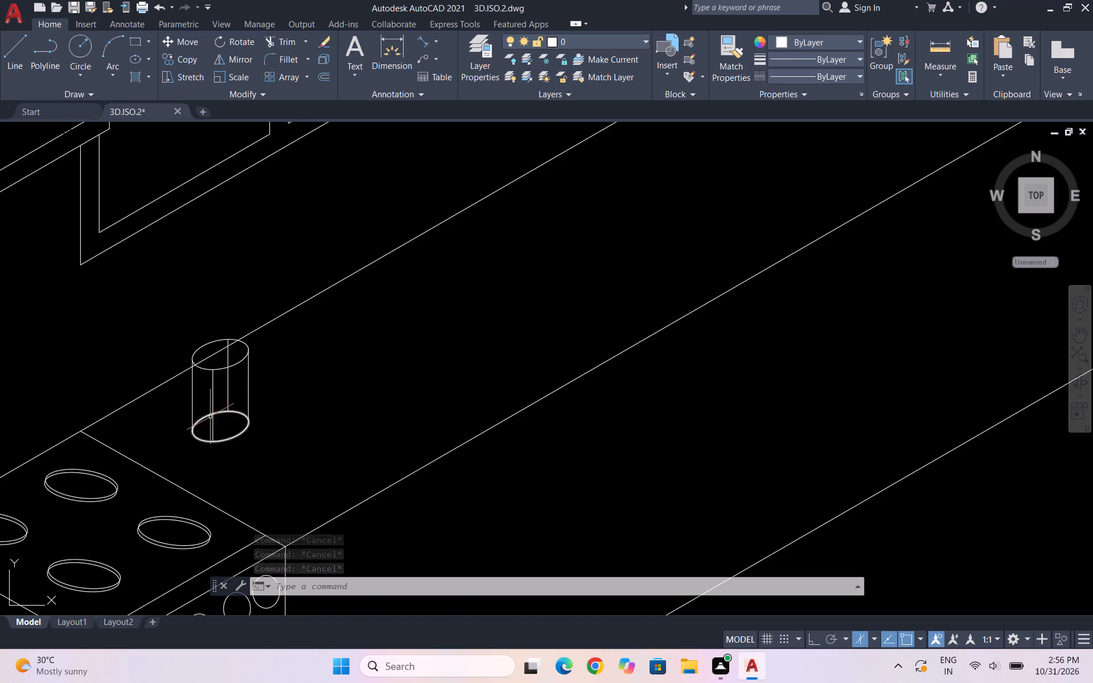
# Copy the whole cylinder about 8 units at 30° along the counter, away from the stove, with Ortho on.
pyautogui.scroll(1, 207, 419)
pyautogui.click(309, 456)
pyautogui.click(175, 410)
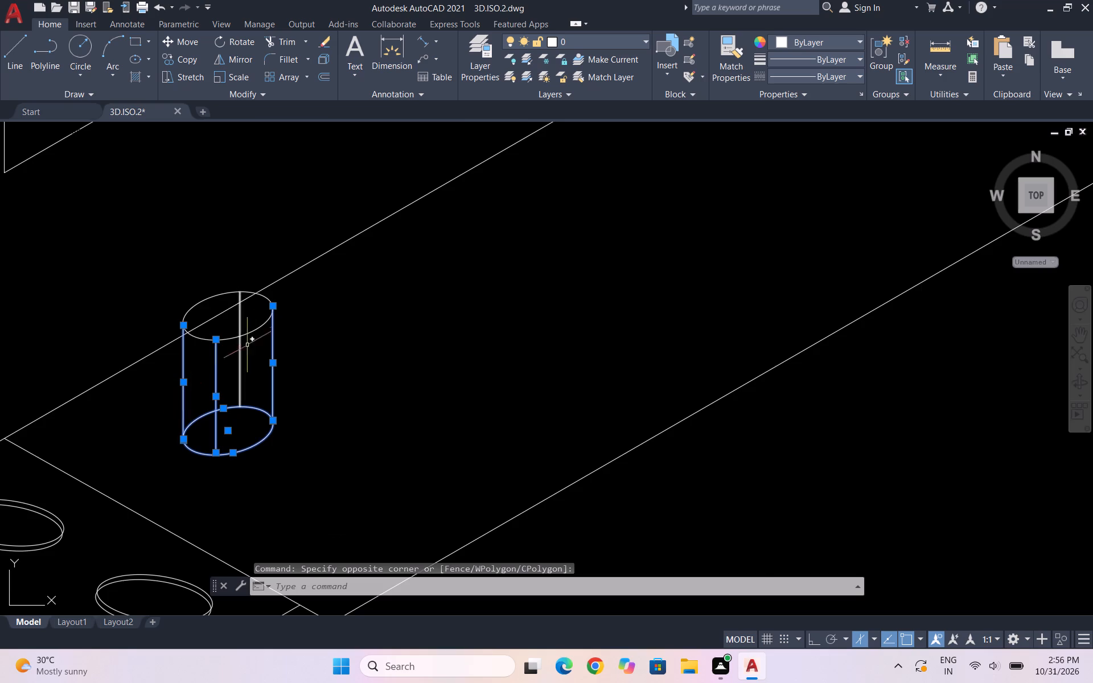
pyautogui.scroll(3, 249, 329)
pyautogui.moveTo(282, 415); pyautogui.dragTo(256, 385)
pyautogui.click(205, 343)
pyautogui.scroll(-5, 198, 345)
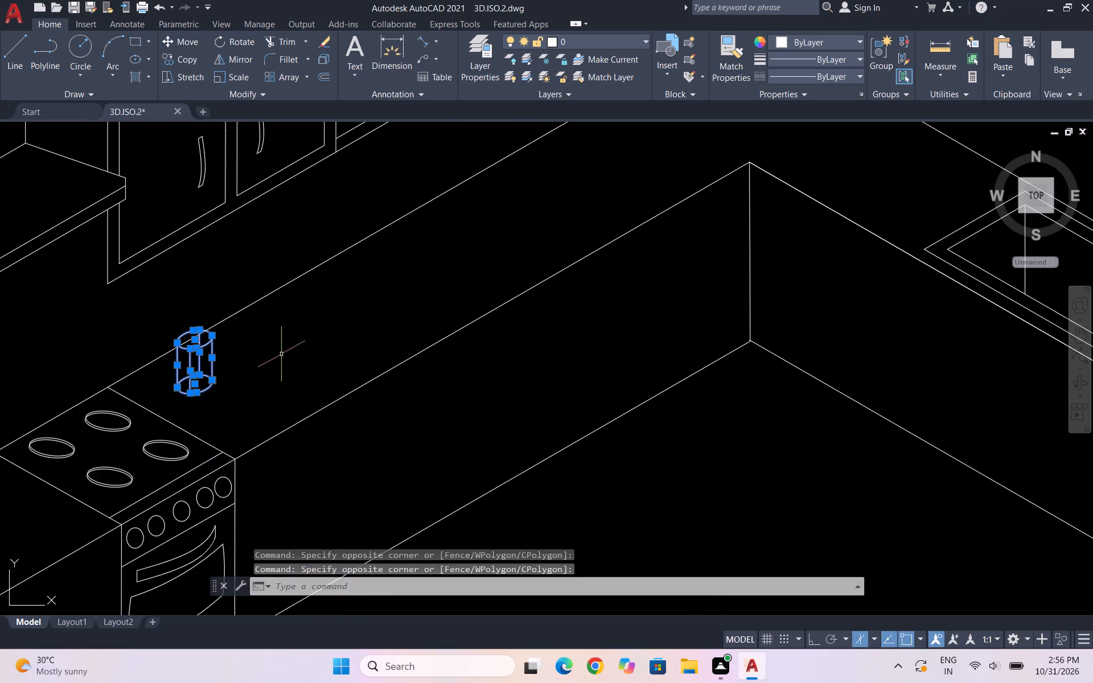
pyautogui.write('CO')
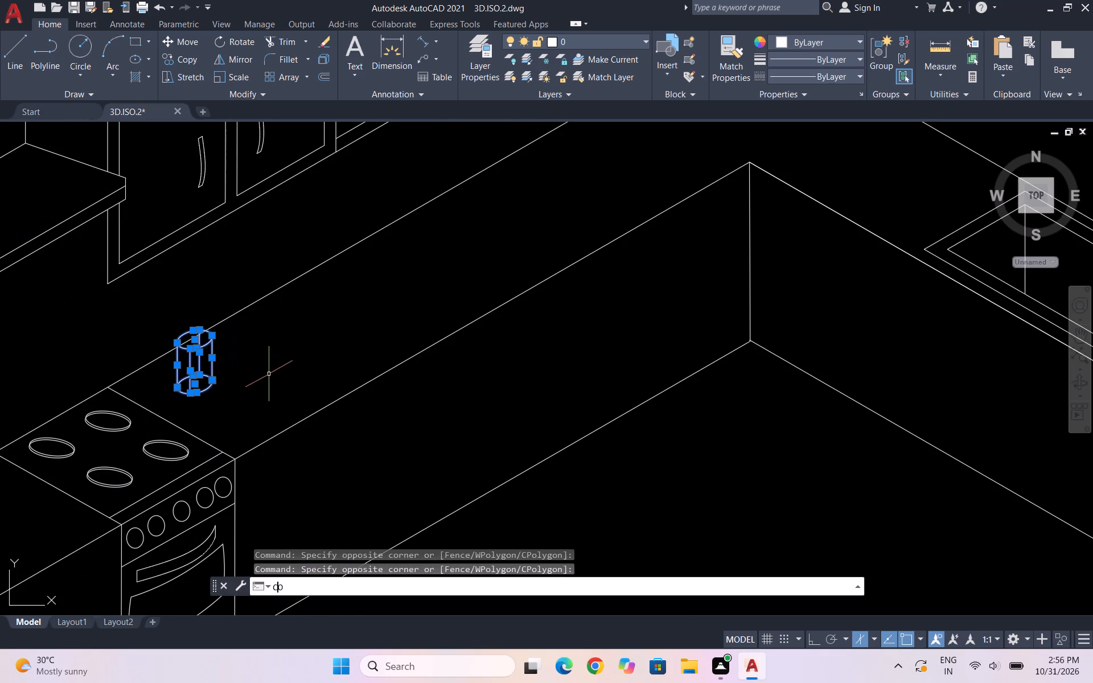
pyautogui.press('Return')
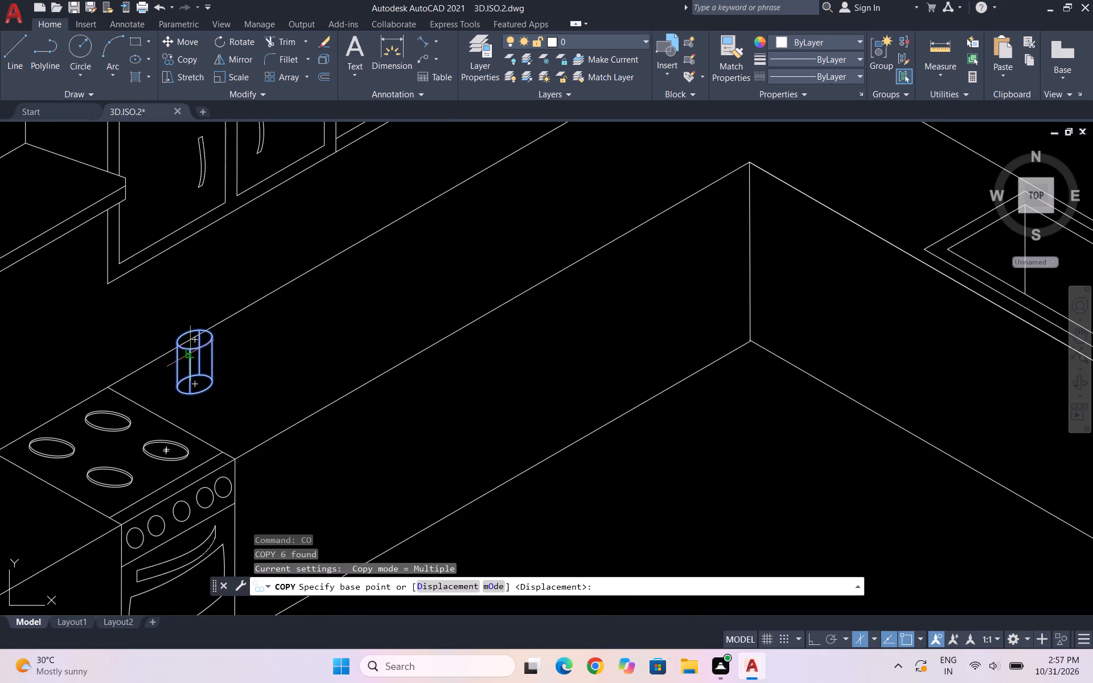
pyautogui.scroll(3, 186, 356)
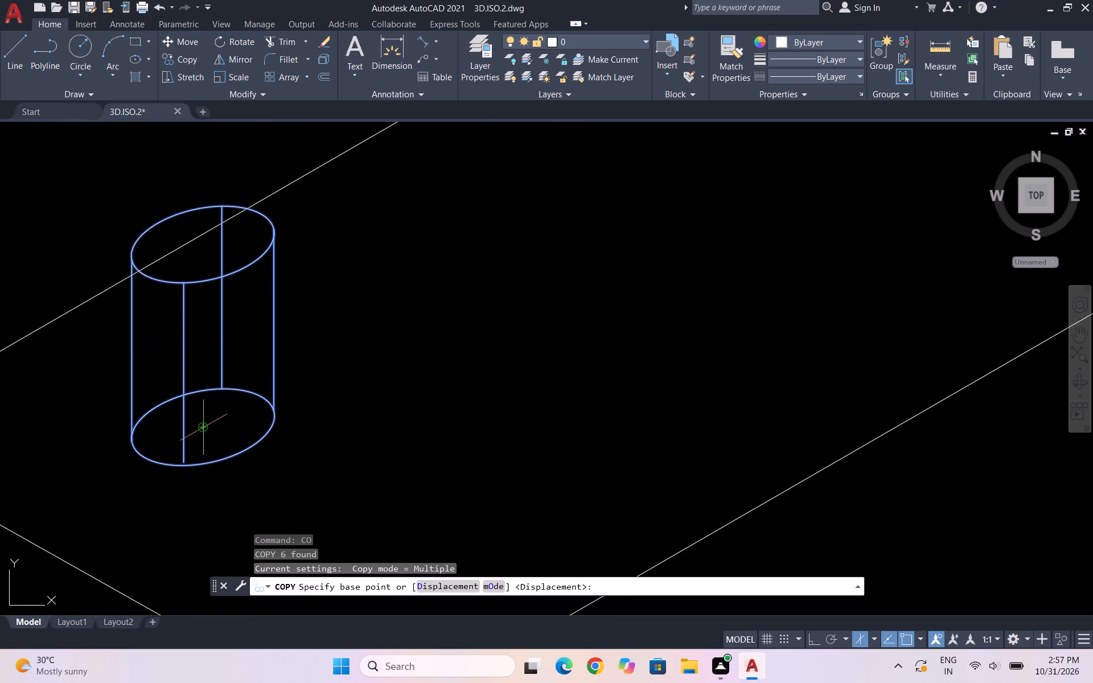
pyautogui.click(202, 428)
pyautogui.scroll(-3, 324, 364)
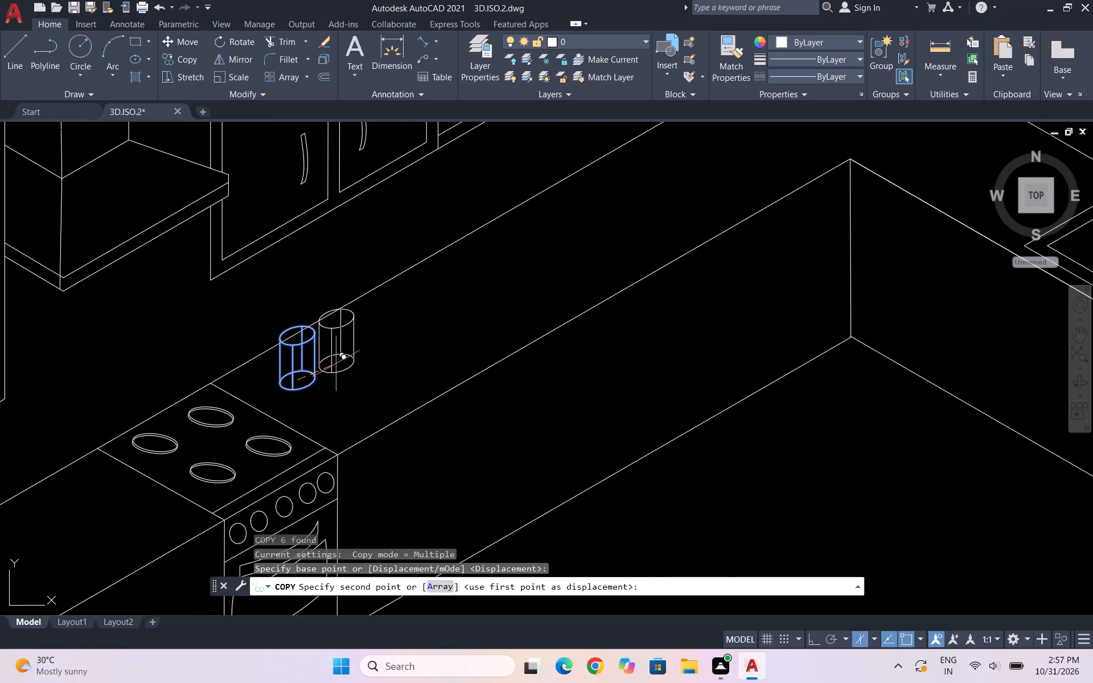
pyautogui.scroll(1, 336, 364)
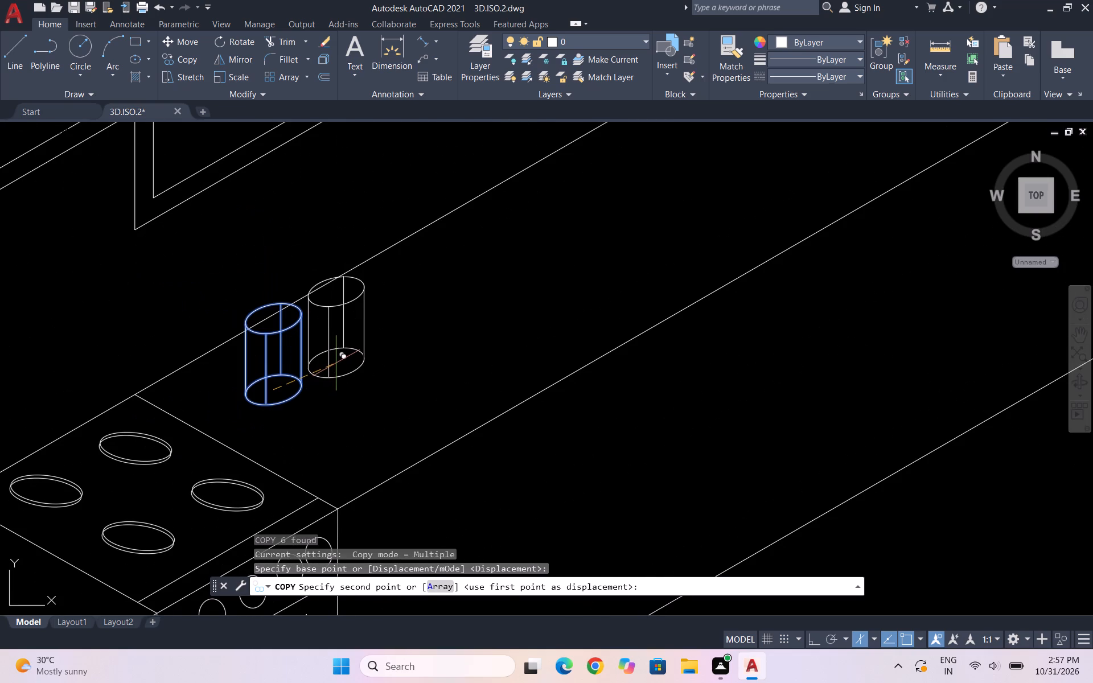
pyautogui.scroll(2, 318, 361)
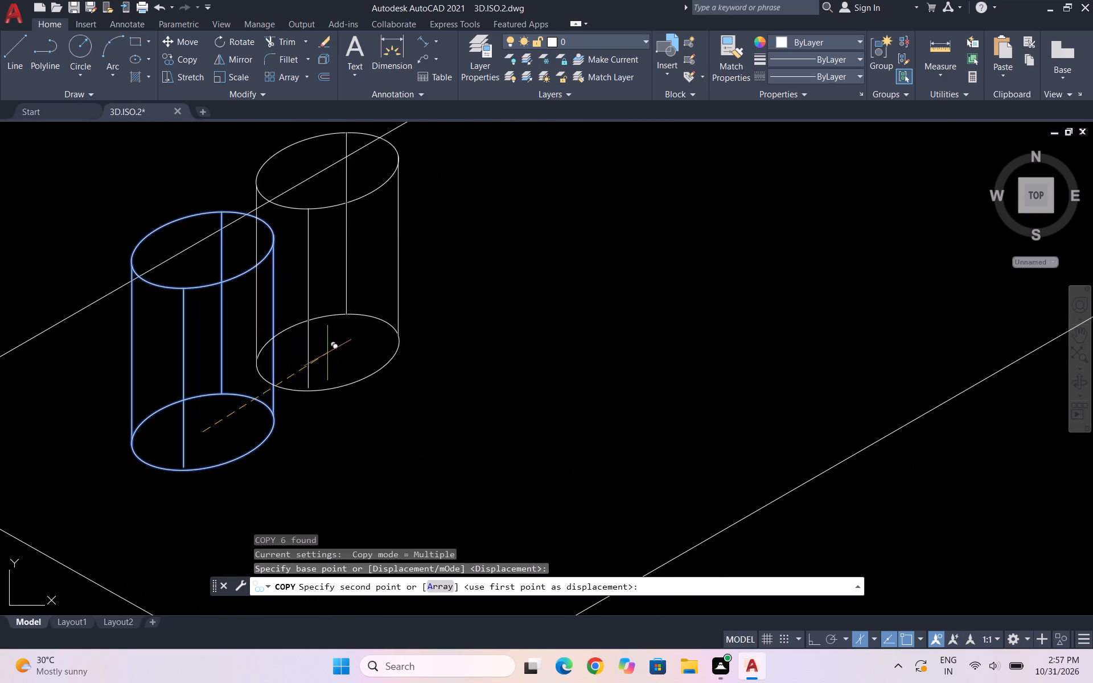
pyautogui.press('F8')
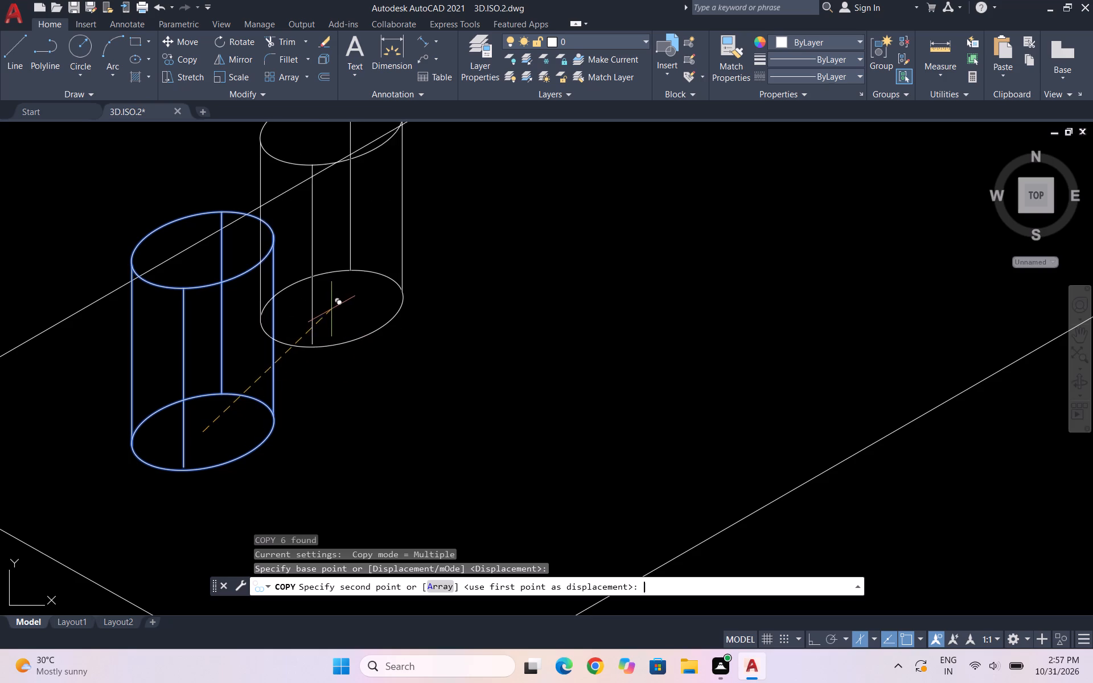
pyautogui.scroll(-1, 367, 310)
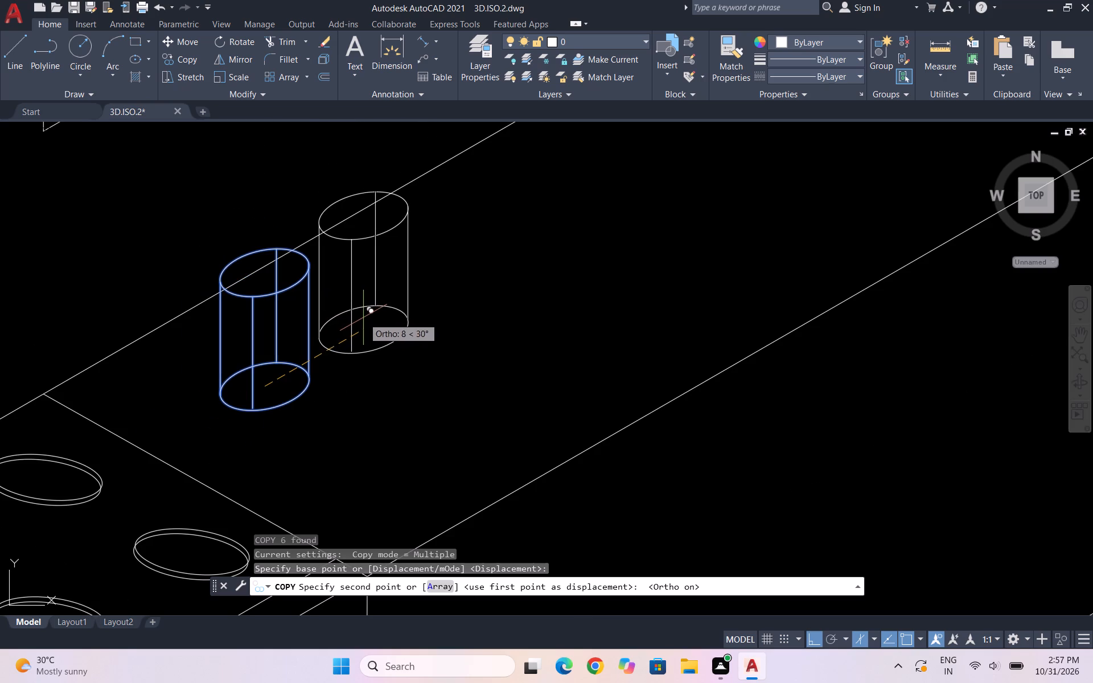
pyautogui.click(365, 282)
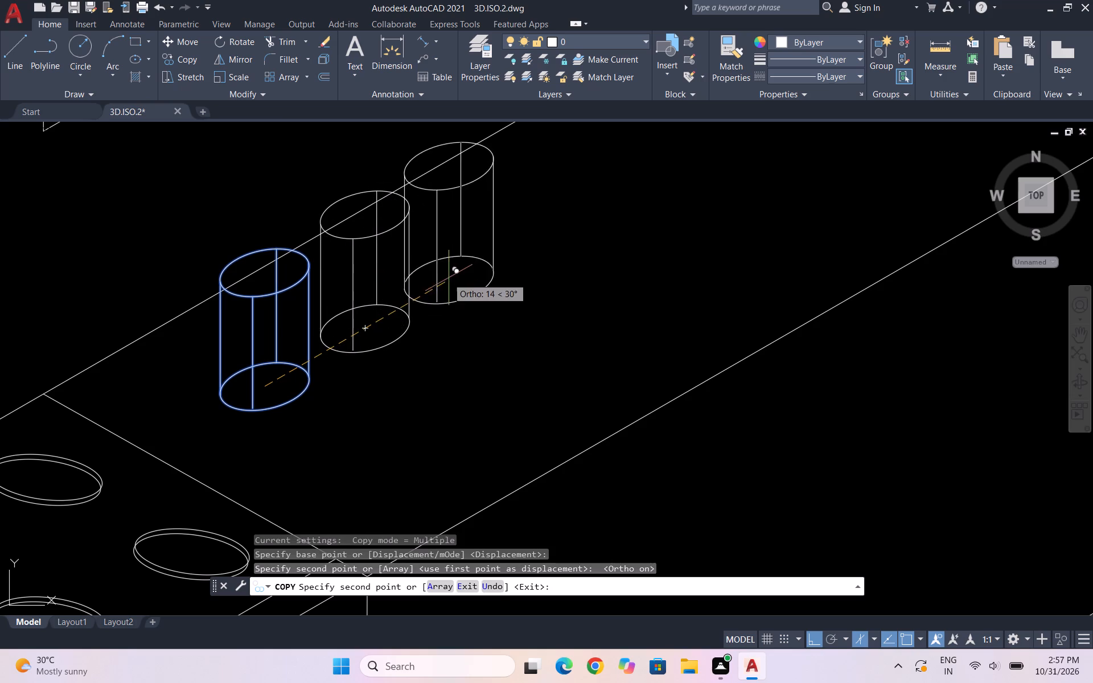
pyautogui.press('Escape')
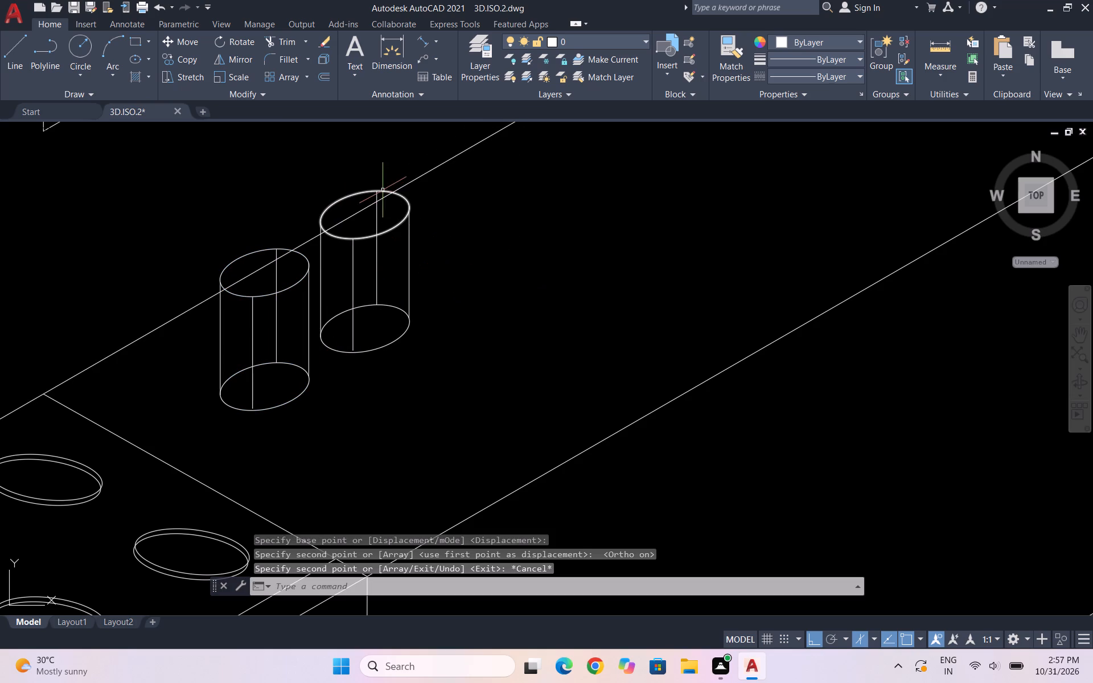
pyautogui.press('Escape')
# Copy the second cylinder, both ellipses and four uprights, about 7 units at 30° farther along the counter.
pyautogui.scroll(-2, 239, 273)
pyautogui.scroll(-1, 295, 315)
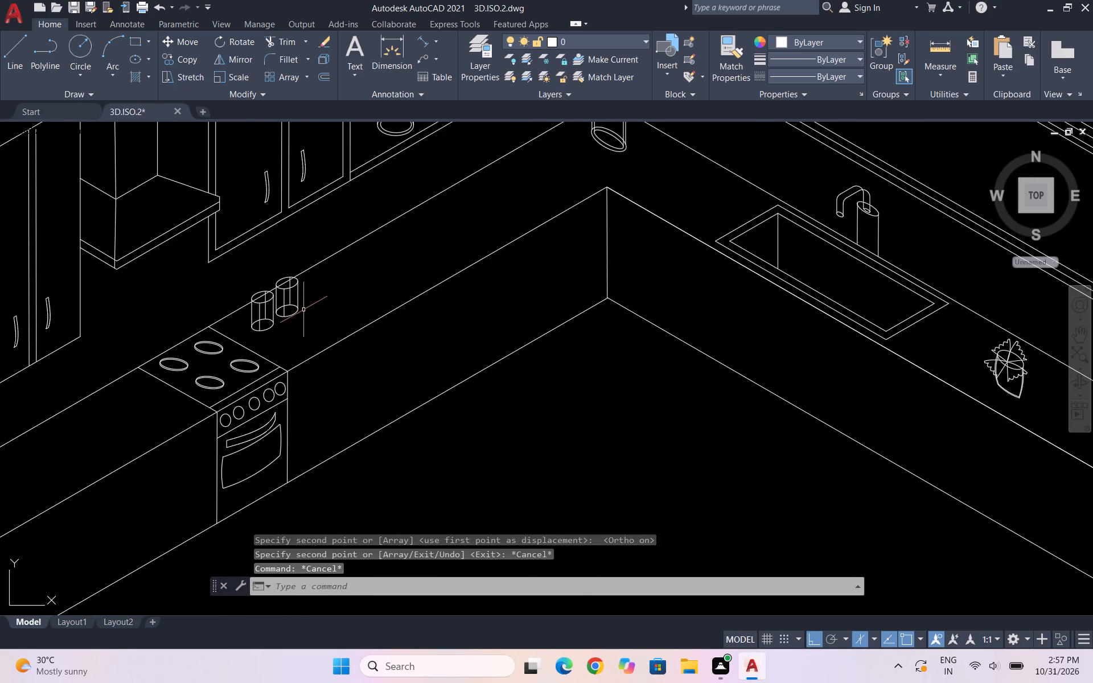
pyautogui.scroll(3, 297, 275)
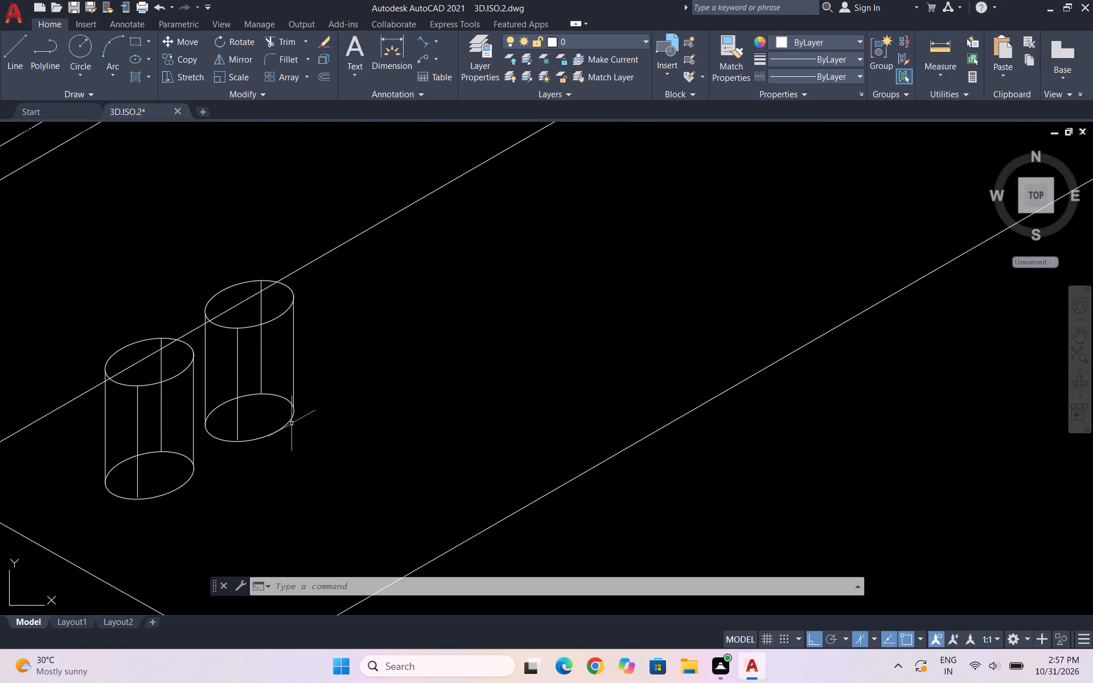
pyautogui.scroll(1, 231, 388)
pyautogui.moveTo(371, 476); pyautogui.dragTo(350, 441)
pyautogui.click(248, 268)
pyautogui.click(249, 353)
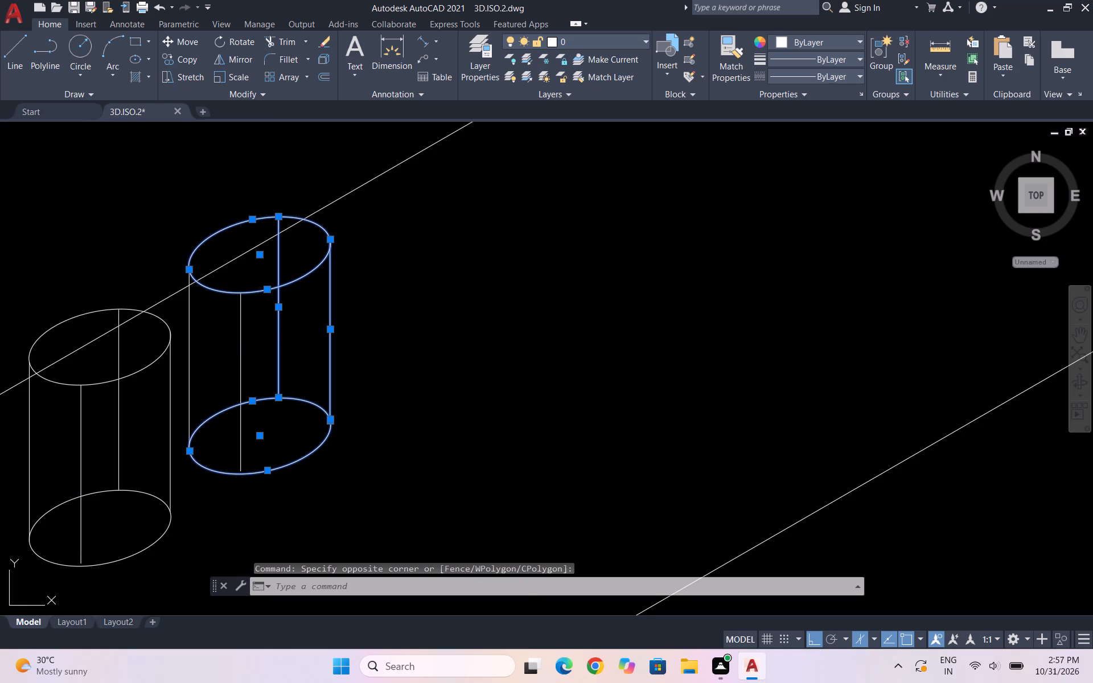
pyautogui.click(188, 296)
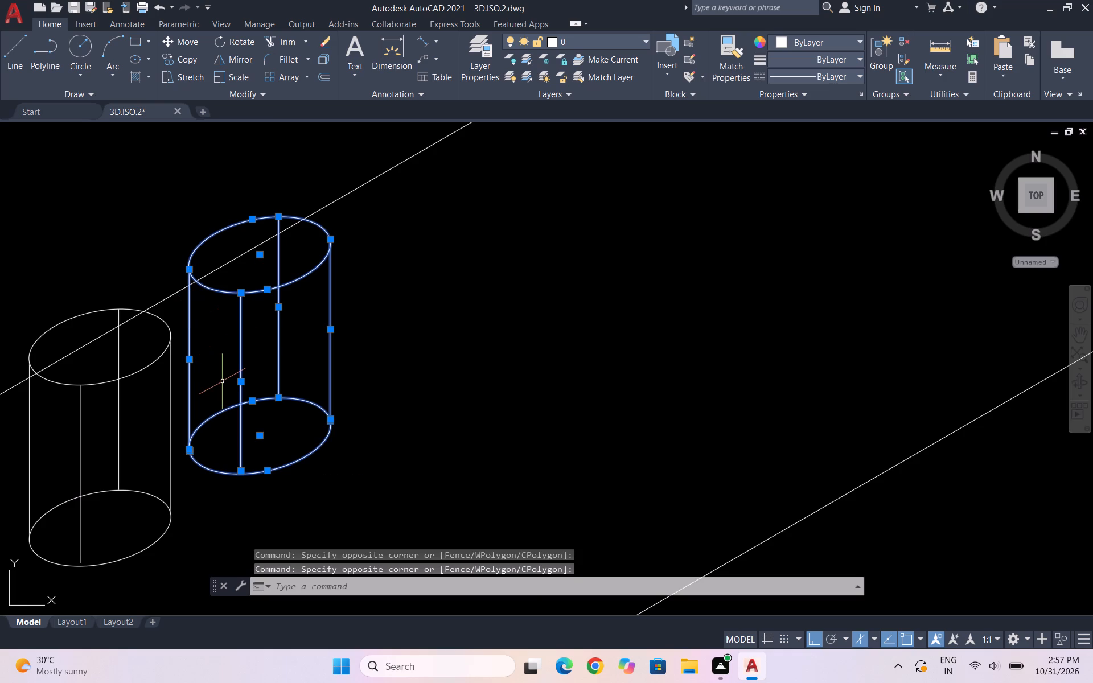
pyautogui.write('CO')
pyautogui.press('Return')
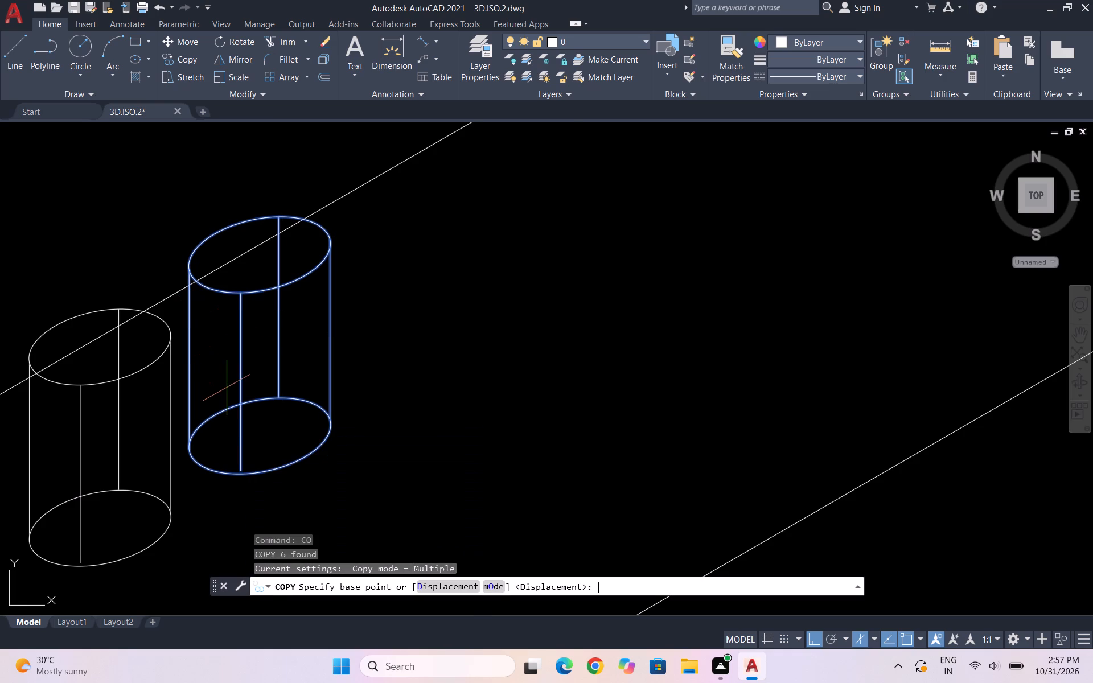
pyautogui.moveTo(265, 408); pyautogui.dragTo(270, 408)
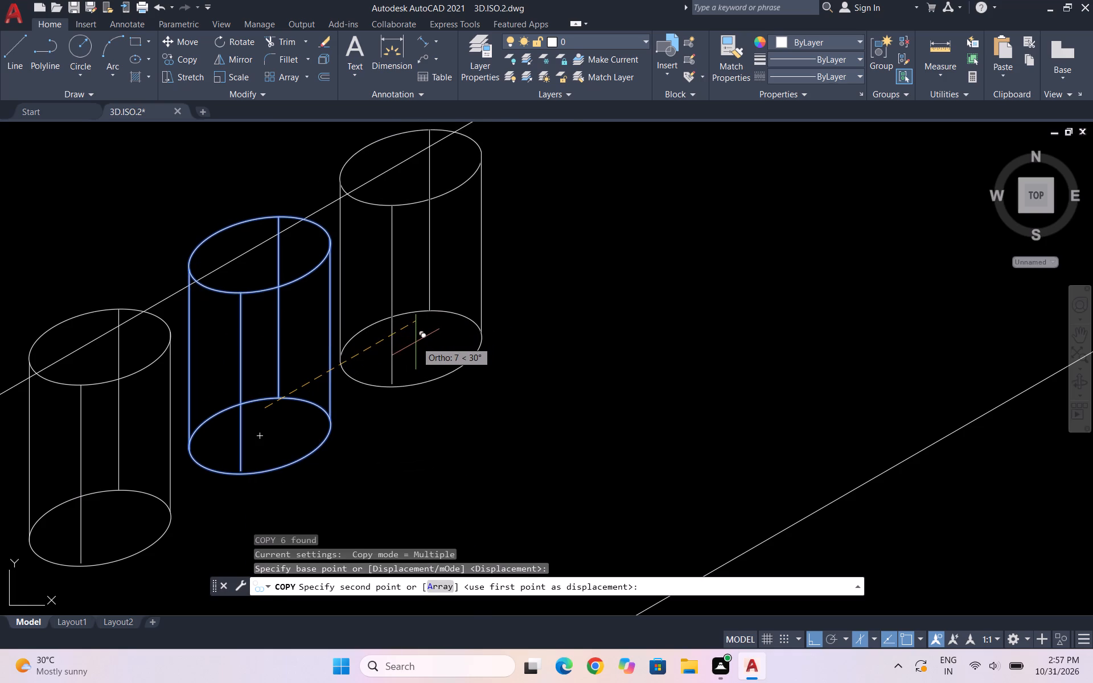
pyautogui.click(416, 342)
pyautogui.press('Escape')
pyautogui.scroll(-4, 496, 279)
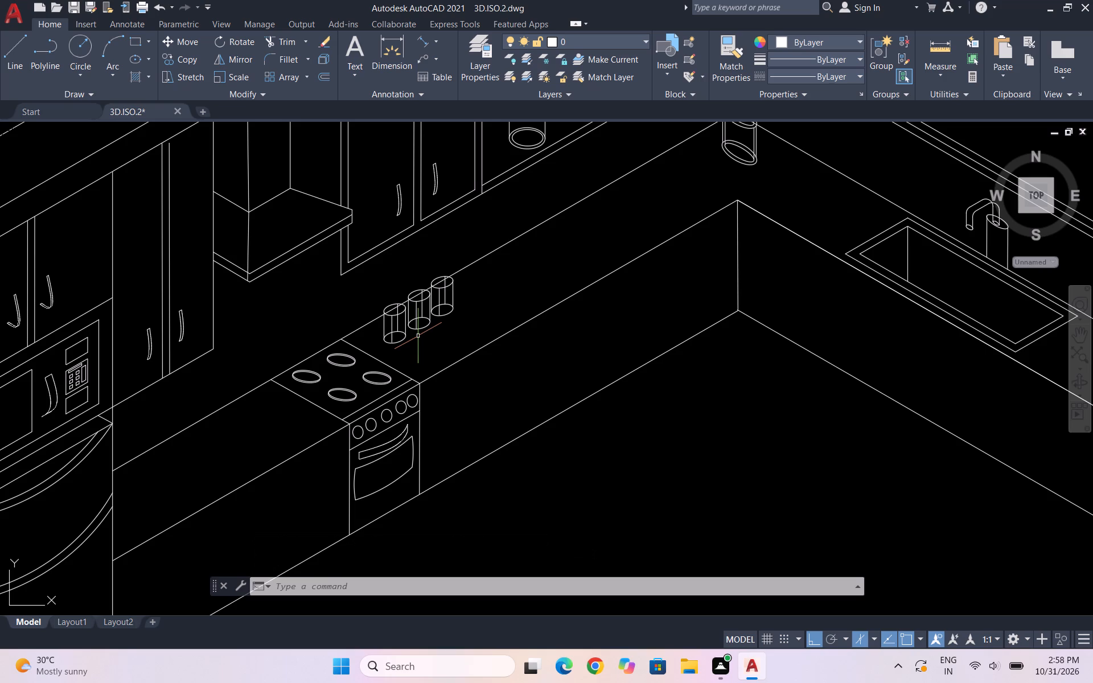
pyautogui.press('Escape')
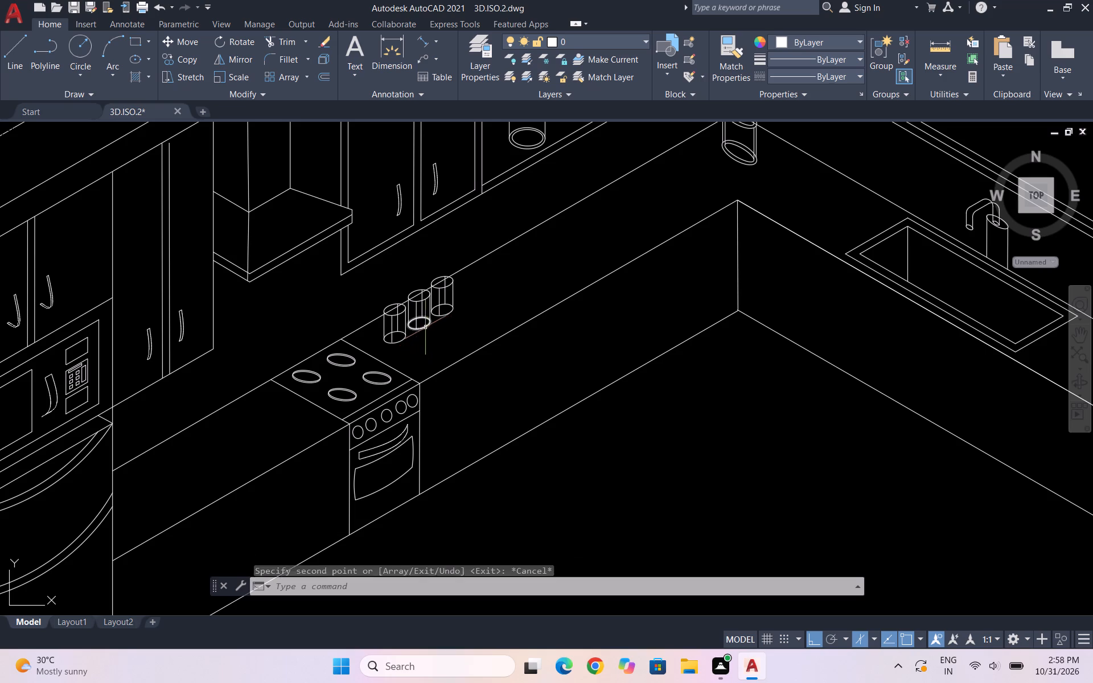
# Copy the cylinder nearest the stove about 56 units at 210°, onto the counter between the stove and the refrigerator.
pyautogui.scroll(4, 392, 327)
pyautogui.moveTo(463, 430); pyautogui.dragTo(412, 402)
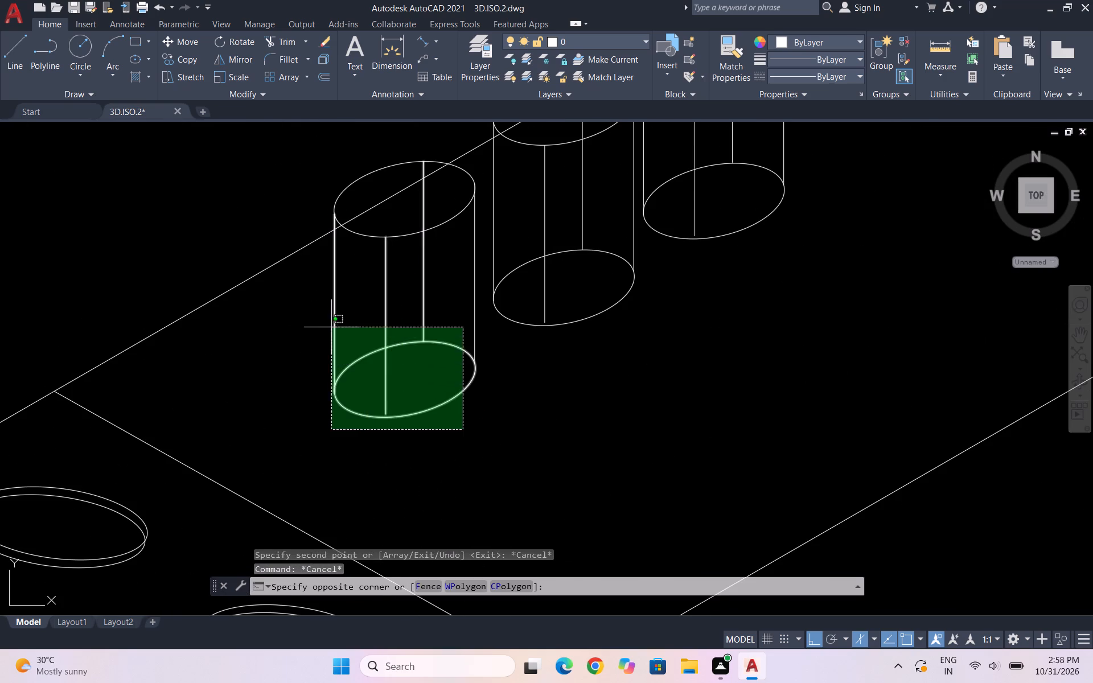
pyautogui.click(331, 327)
pyautogui.scroll(3, 443, 210)
pyautogui.moveTo(584, 274); pyautogui.dragTo(512, 234)
pyautogui.moveTo(352, 163); pyautogui.dragTo(356, 169)
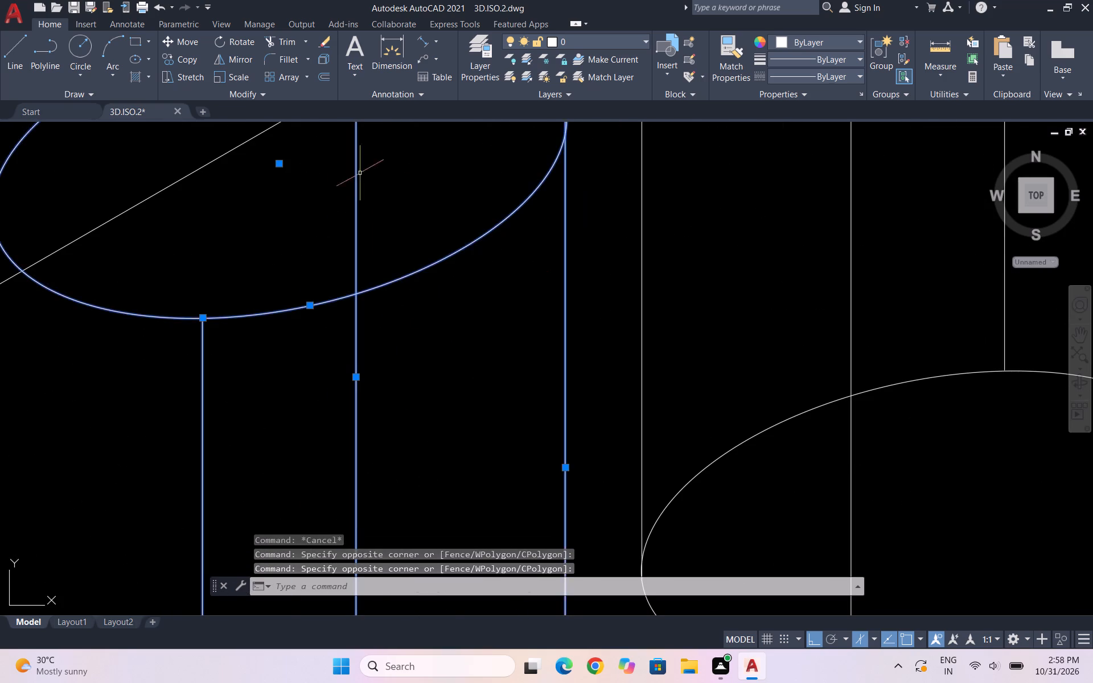
pyautogui.scroll(-4, 404, 217)
pyautogui.write('CO4')
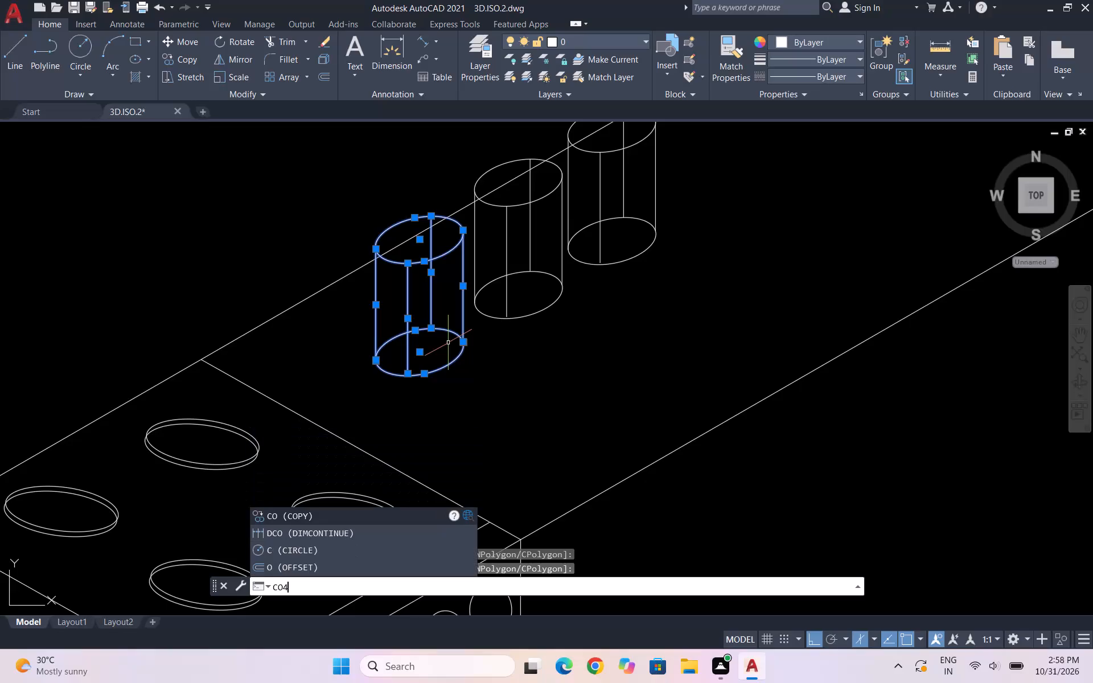
pyautogui.press('BackSpace')
pyautogui.press('Return')
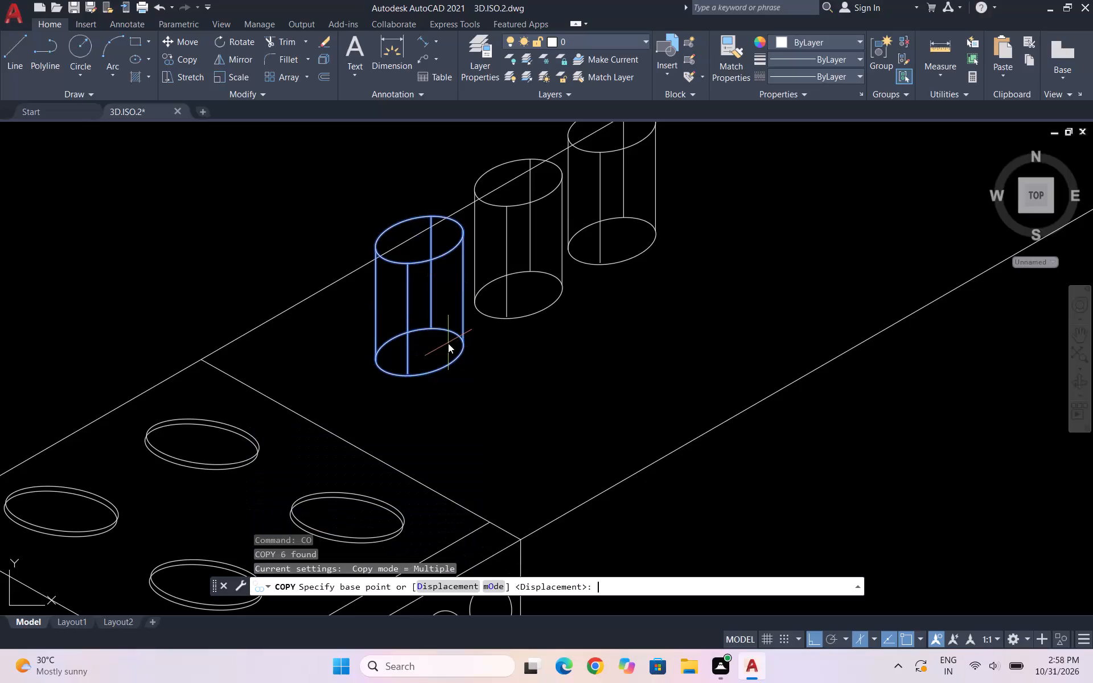
pyautogui.click(432, 329)
pyautogui.scroll(-3, 436, 326)
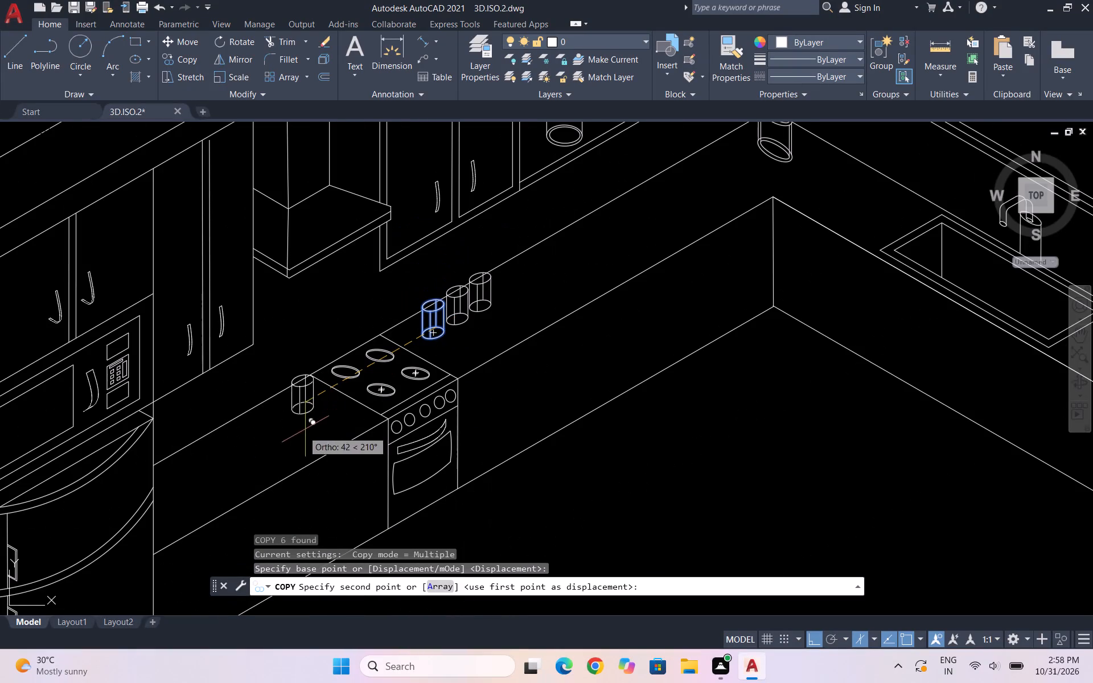
pyautogui.scroll(1, 249, 450)
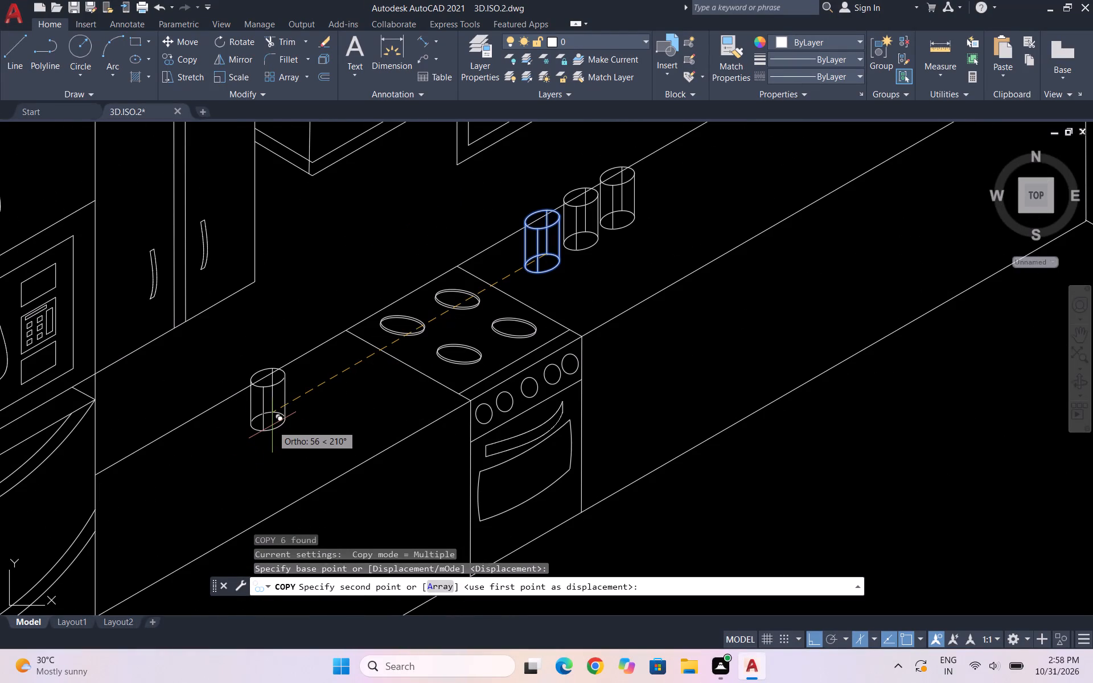
pyautogui.click(270, 425)
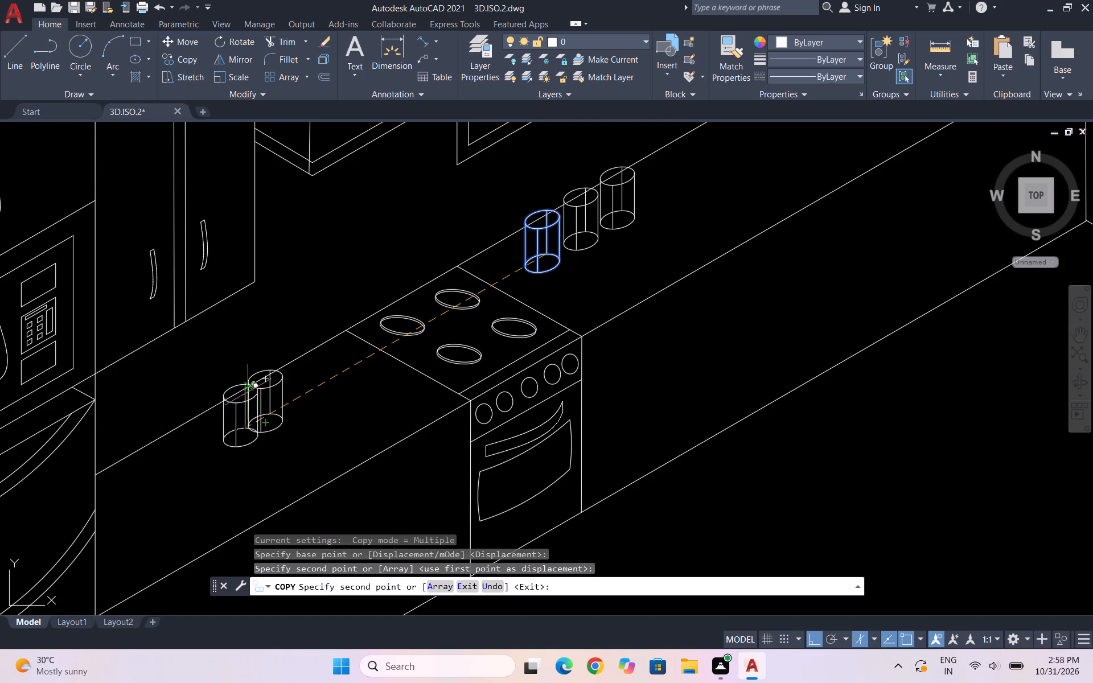
pyautogui.press('Escape')
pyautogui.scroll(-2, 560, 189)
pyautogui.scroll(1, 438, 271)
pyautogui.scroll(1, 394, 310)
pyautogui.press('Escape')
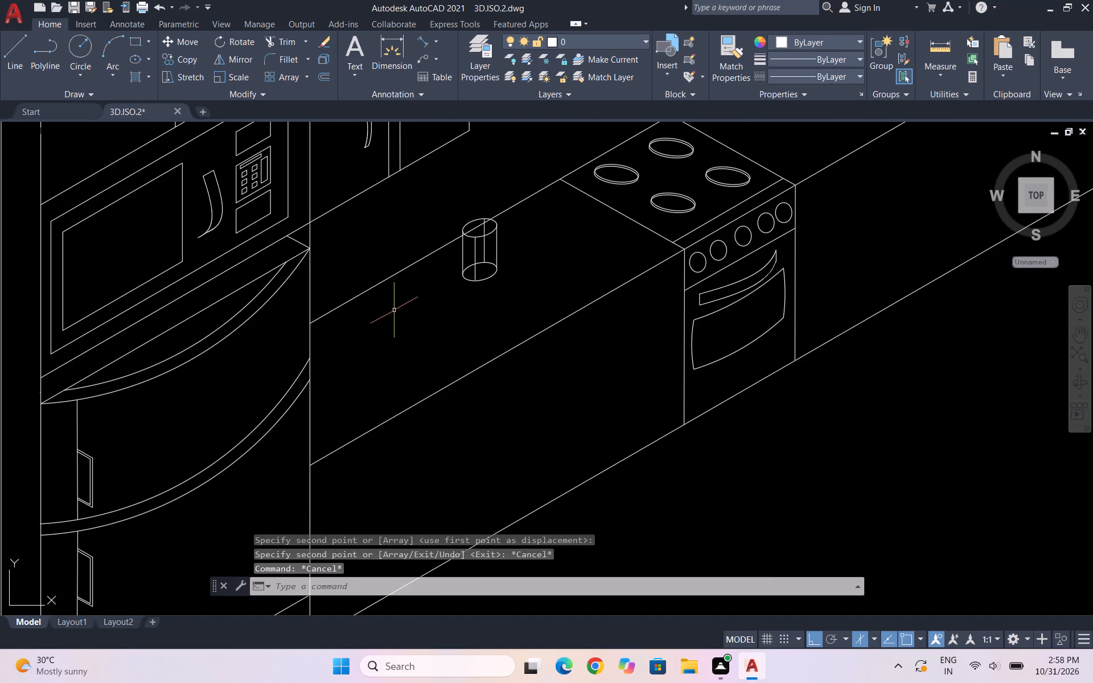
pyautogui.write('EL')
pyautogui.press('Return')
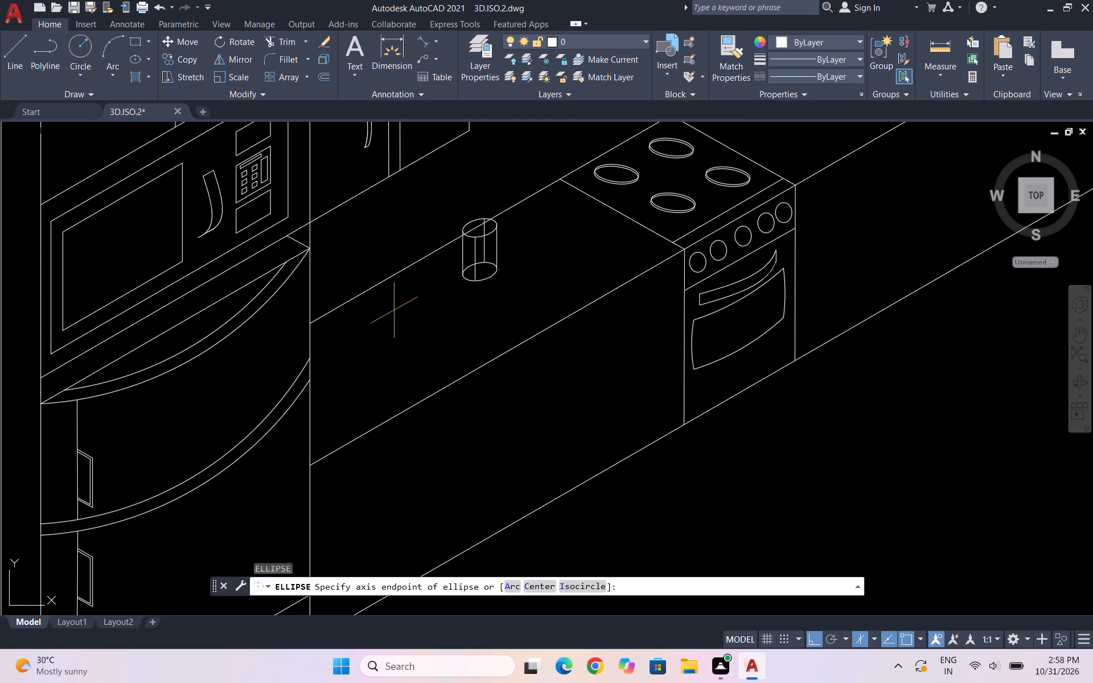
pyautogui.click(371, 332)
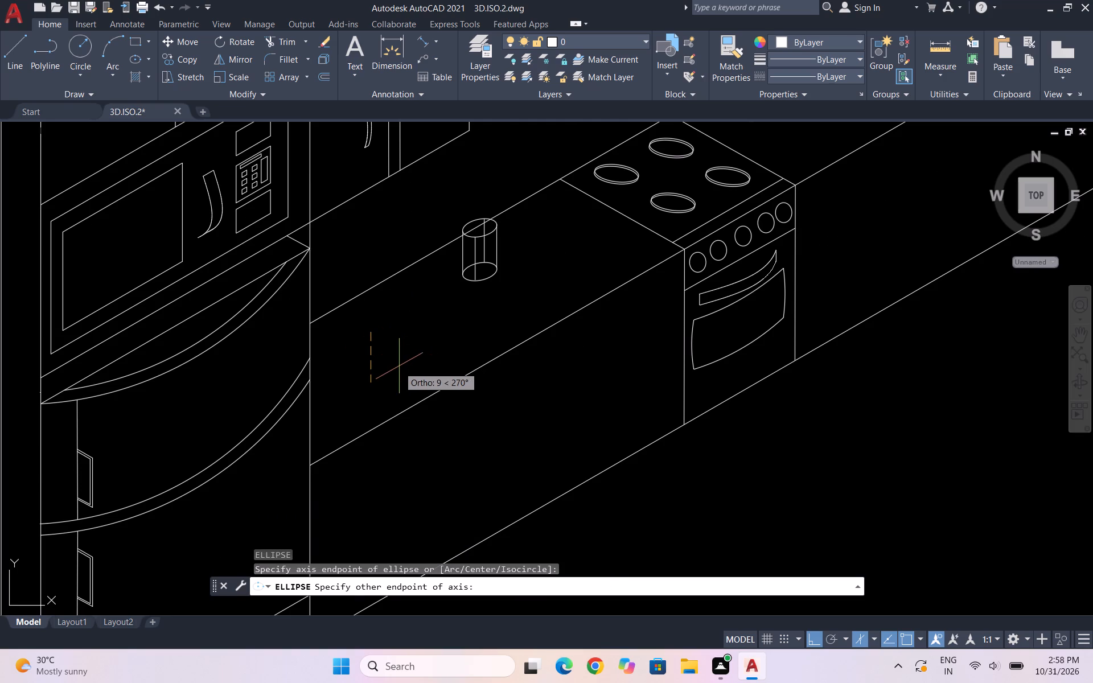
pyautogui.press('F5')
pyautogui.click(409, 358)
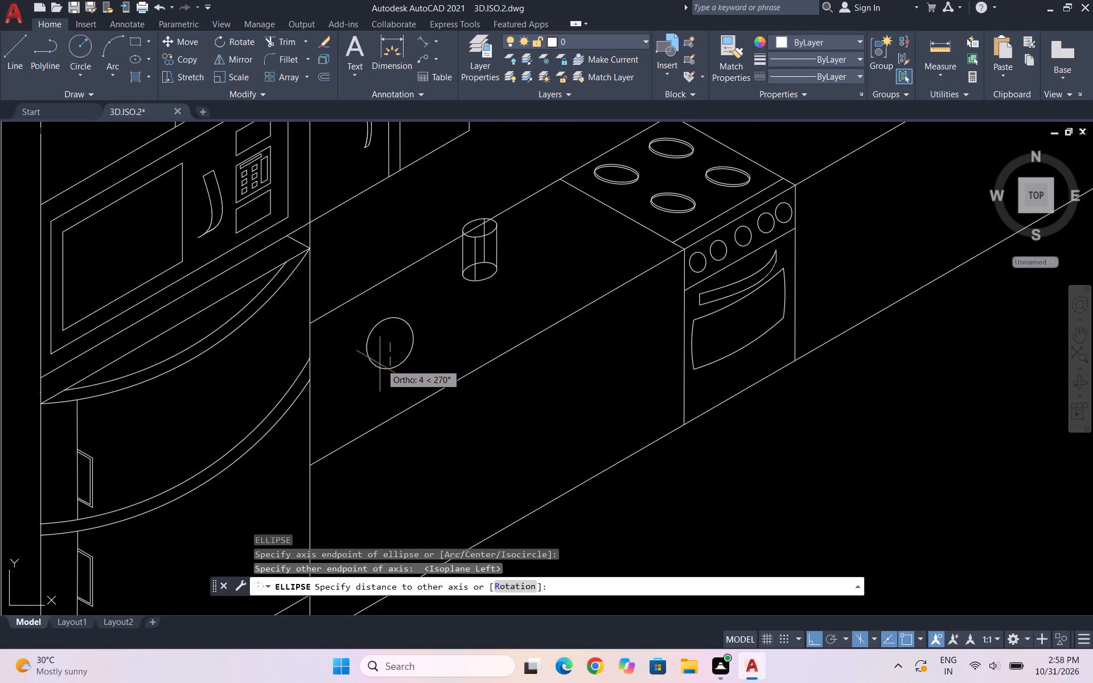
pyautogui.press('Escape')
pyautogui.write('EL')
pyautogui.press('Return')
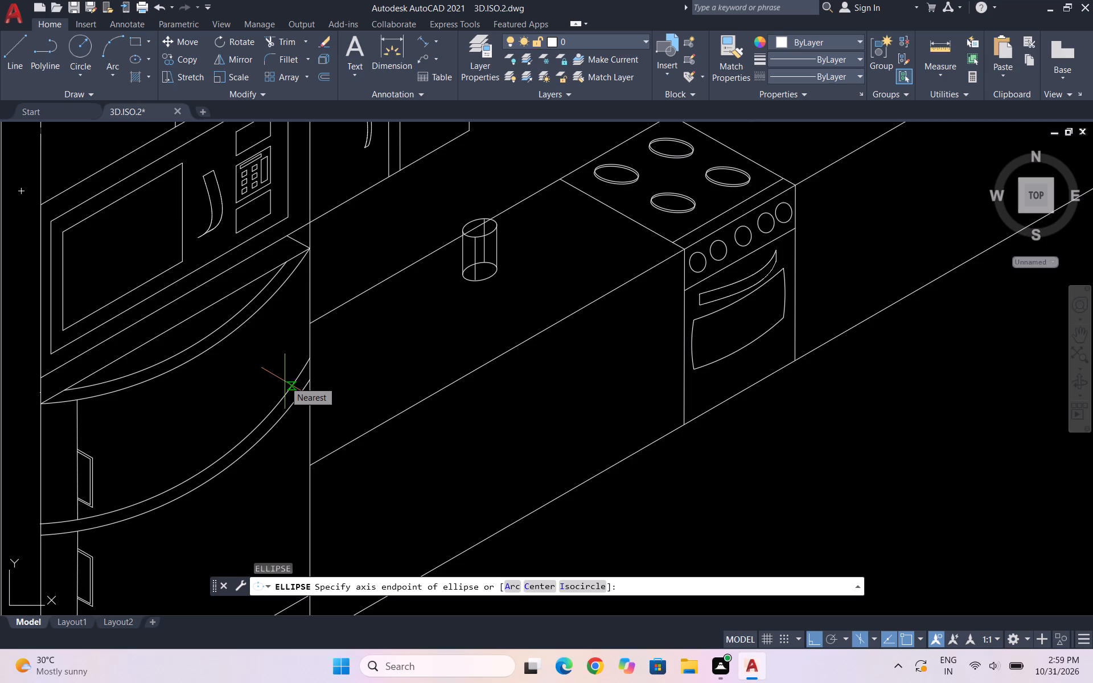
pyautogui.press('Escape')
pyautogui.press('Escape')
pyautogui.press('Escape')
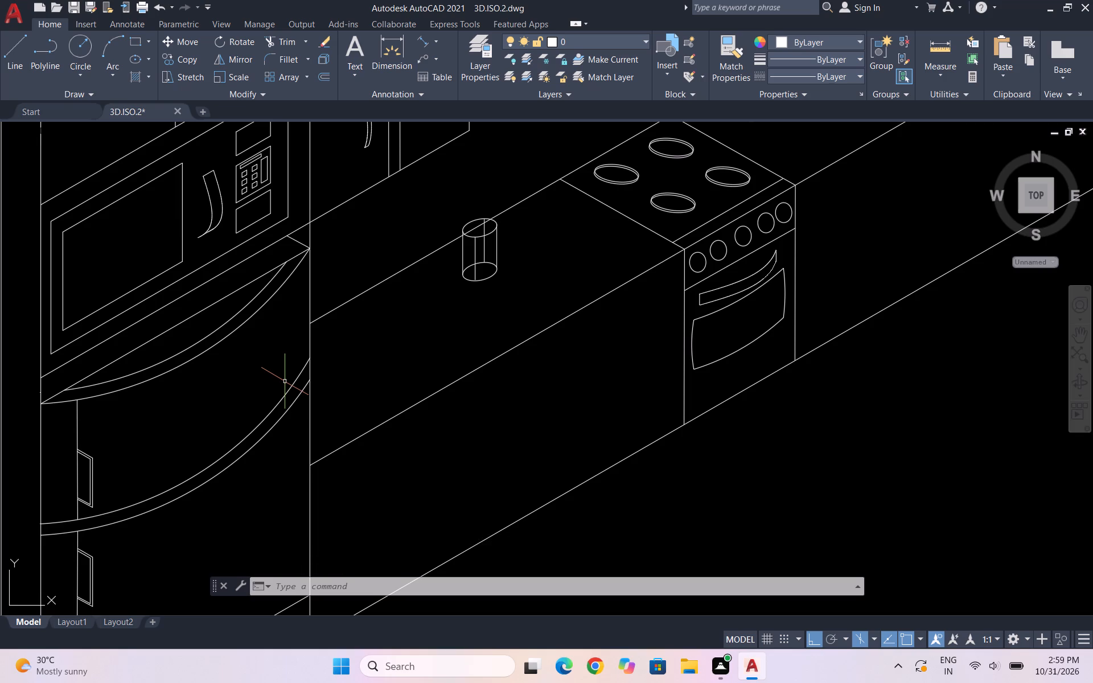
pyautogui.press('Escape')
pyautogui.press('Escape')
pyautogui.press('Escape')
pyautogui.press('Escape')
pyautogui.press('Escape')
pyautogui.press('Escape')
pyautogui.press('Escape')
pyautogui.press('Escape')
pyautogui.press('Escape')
# Copy the lone cylinder twice along the counter on the top isoplane: about 27 units at 210° beside the refrigerator, and once just short of that copy.
pyautogui.scroll(3, 487, 226)
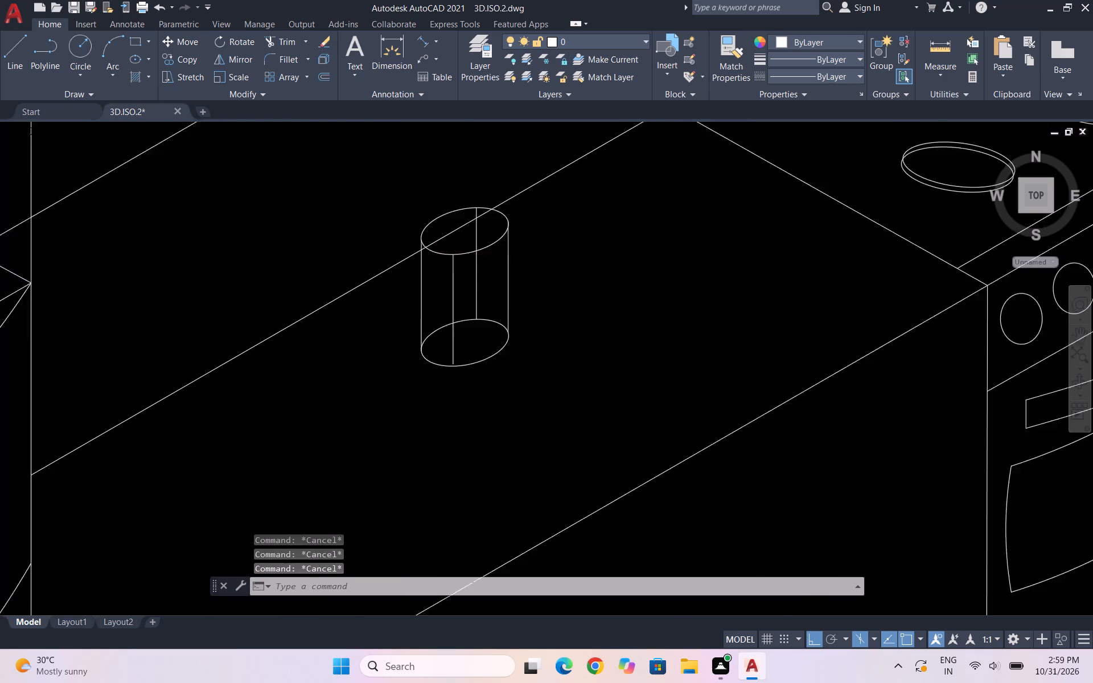
pyautogui.moveTo(562, 460); pyautogui.dragTo(546, 433)
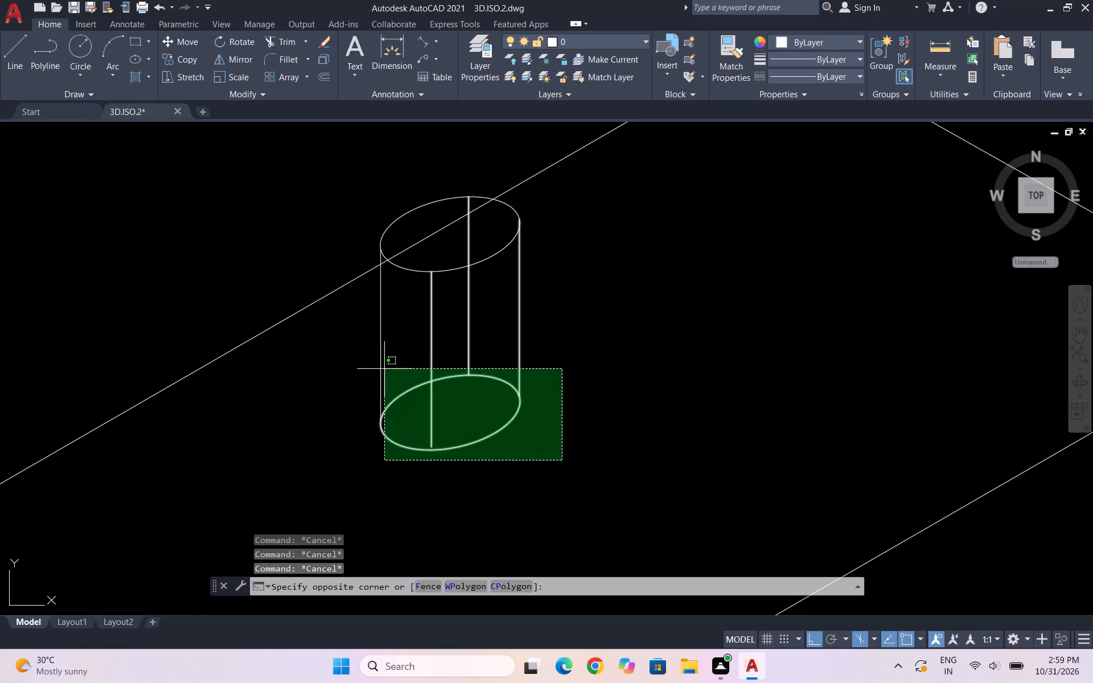
pyautogui.click(348, 361)
pyautogui.scroll(2, 513, 232)
pyautogui.moveTo(519, 319); pyautogui.dragTo(505, 308)
pyautogui.click(469, 265)
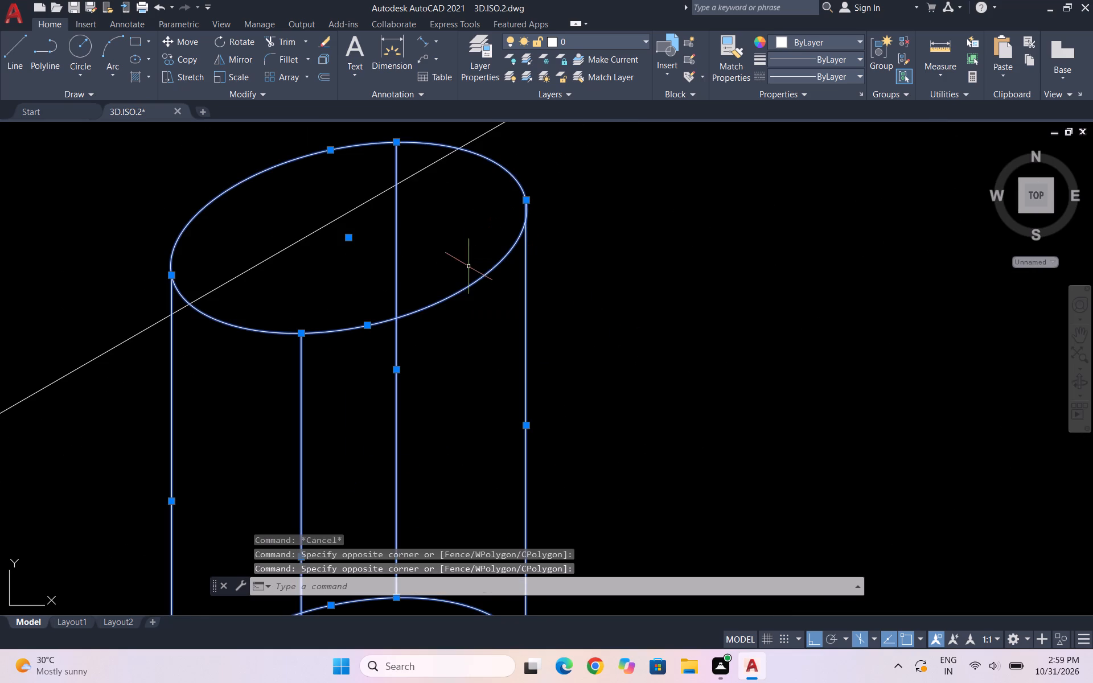
pyautogui.scroll(-3, 621, 287)
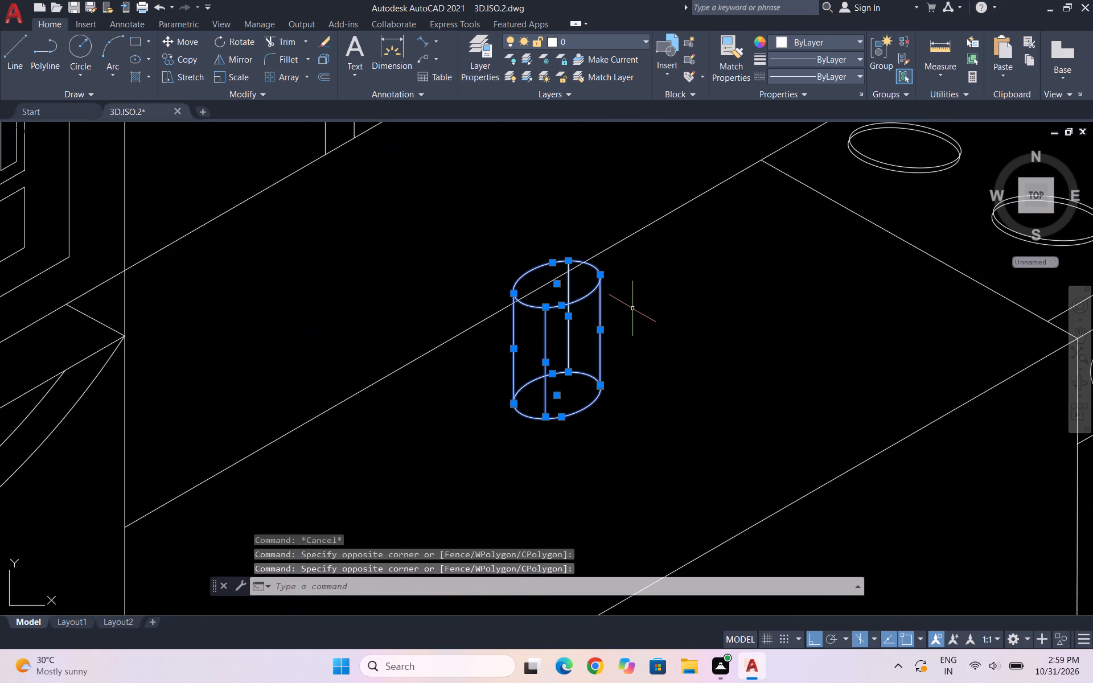
pyautogui.write('CO')
pyautogui.press('Return')
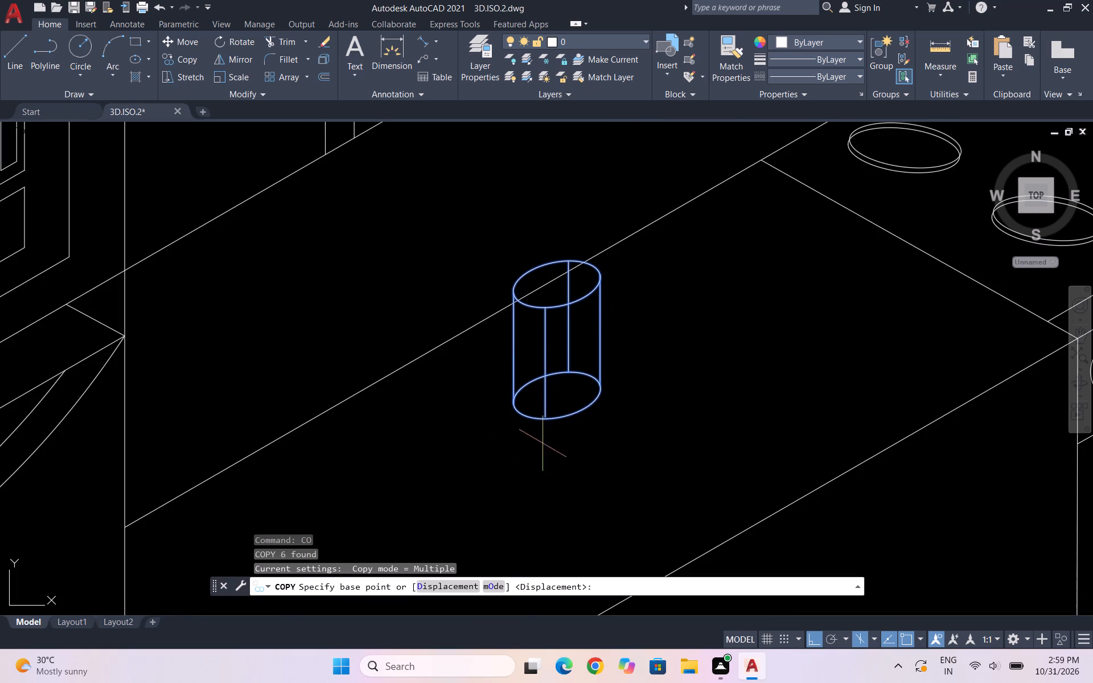
pyautogui.click(546, 419)
pyautogui.scroll(-3, 561, 404)
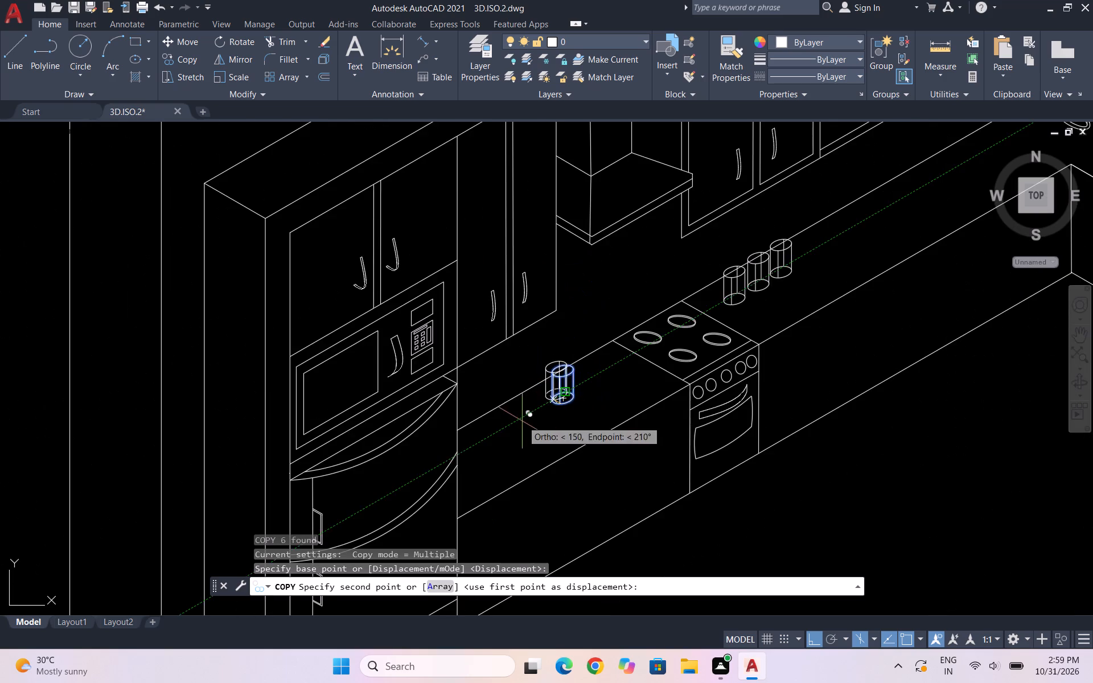
pyautogui.scroll(2, 494, 436)
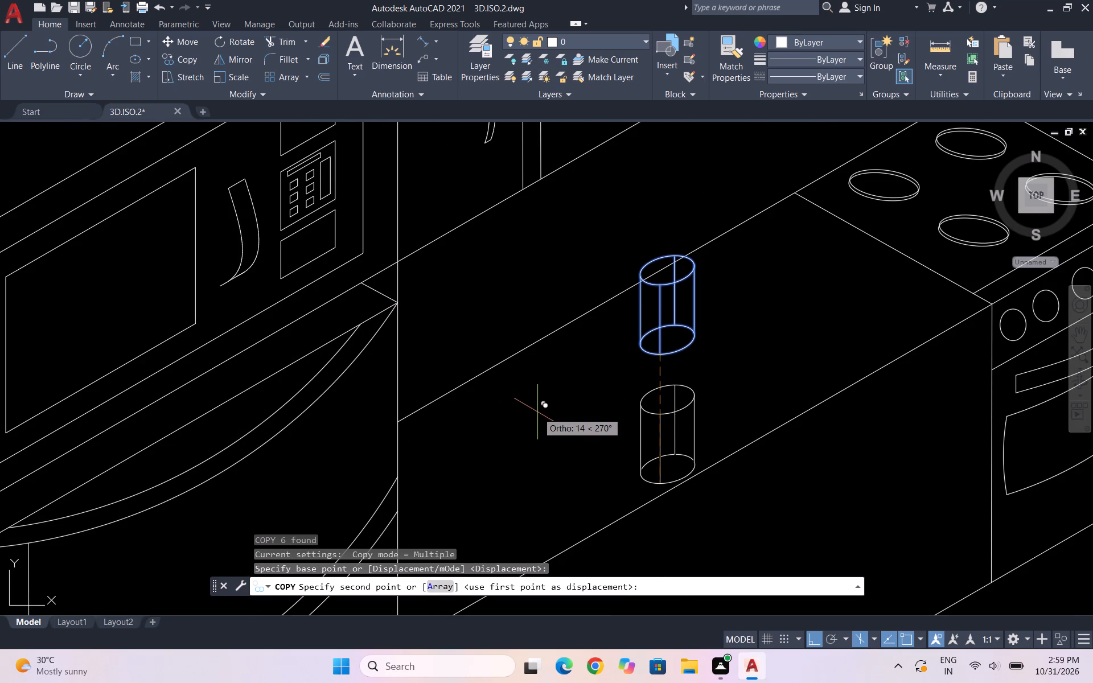
pyautogui.press('F5')
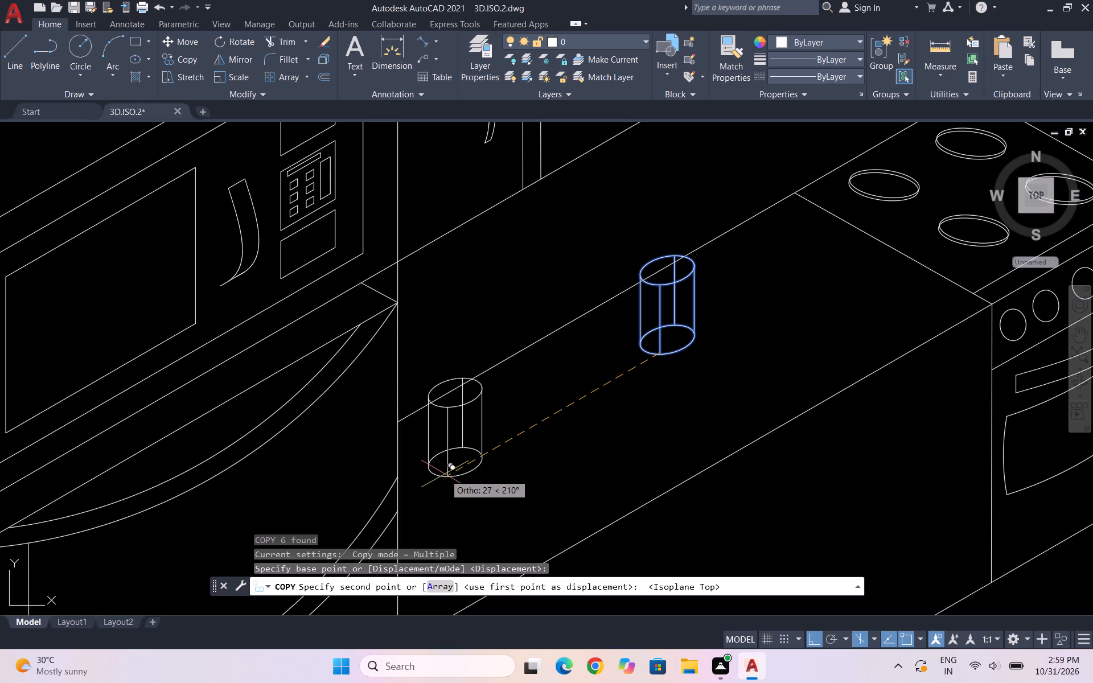
pyautogui.click(445, 474)
pyautogui.click(508, 440)
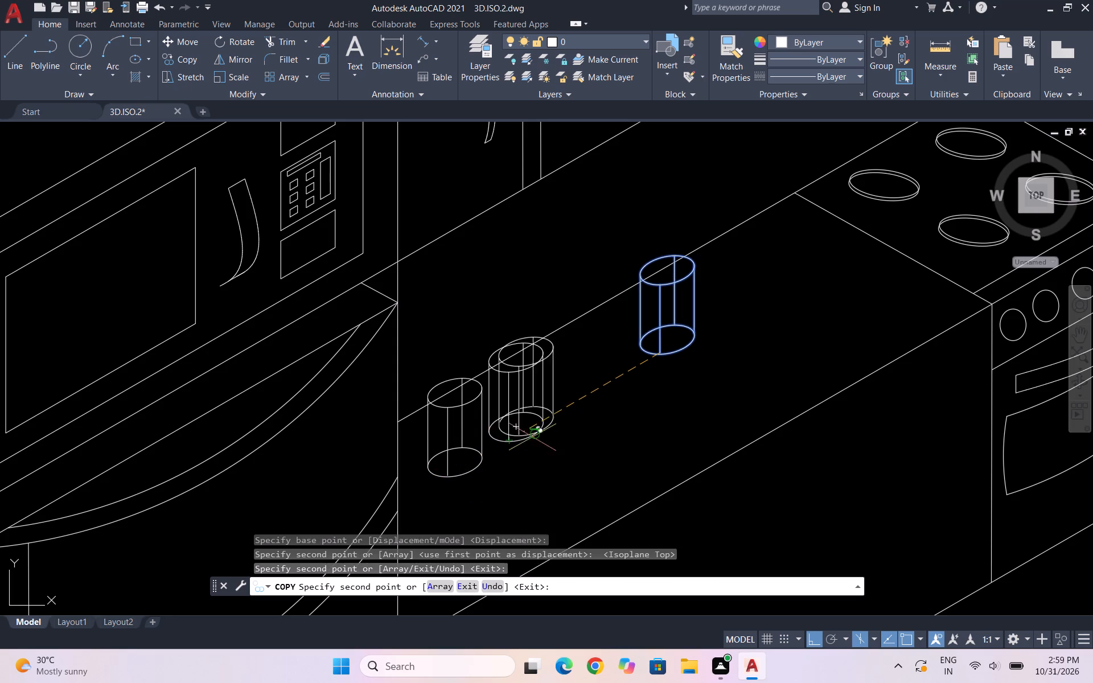
pyautogui.press('Escape')
# Draw a 30° line across the lower cabinet front, just below the counter edge, from the refrigerator's side to the stove's side.
pyautogui.scroll(-4, 560, 331)
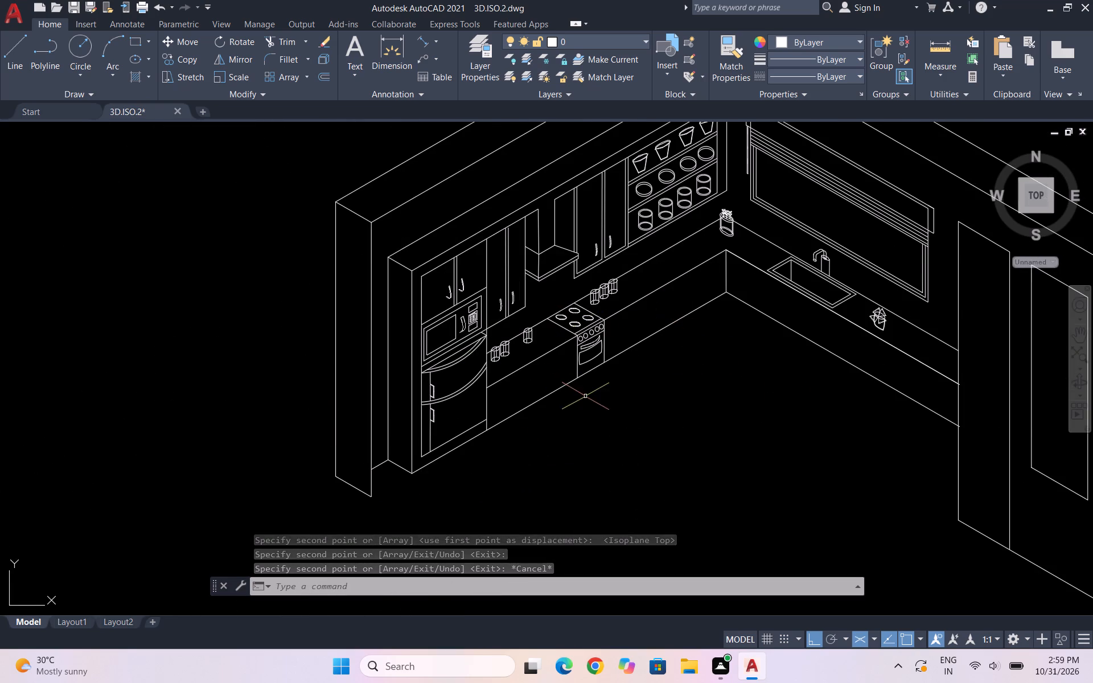
pyautogui.scroll(1, 549, 398)
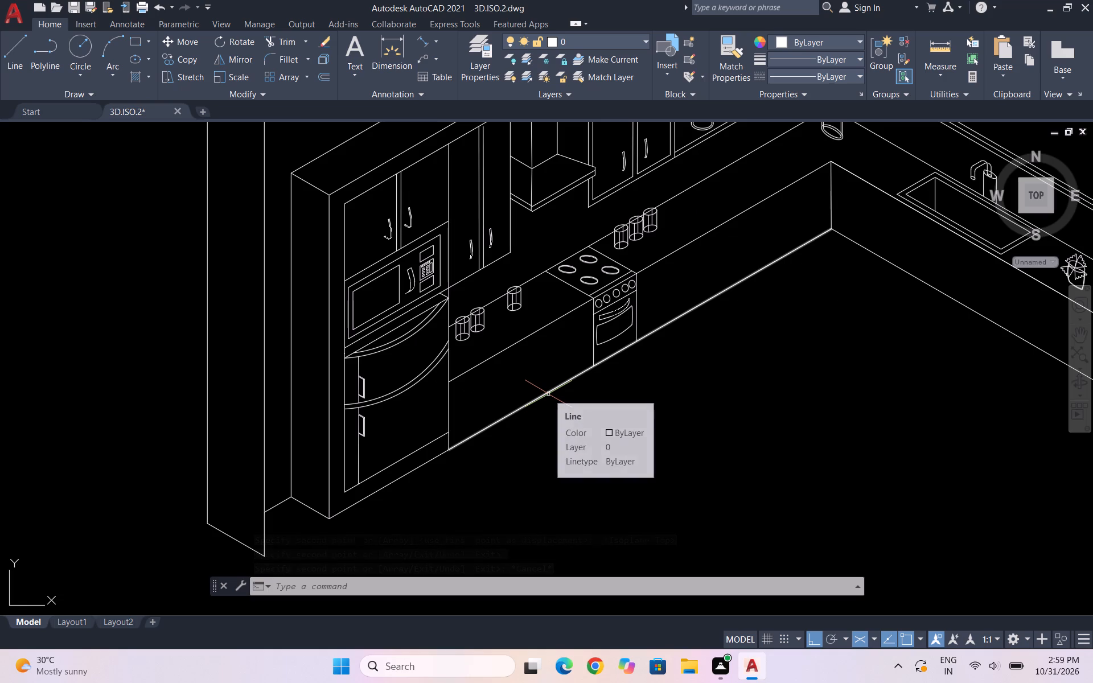
pyautogui.press('l')
pyautogui.press('Return')
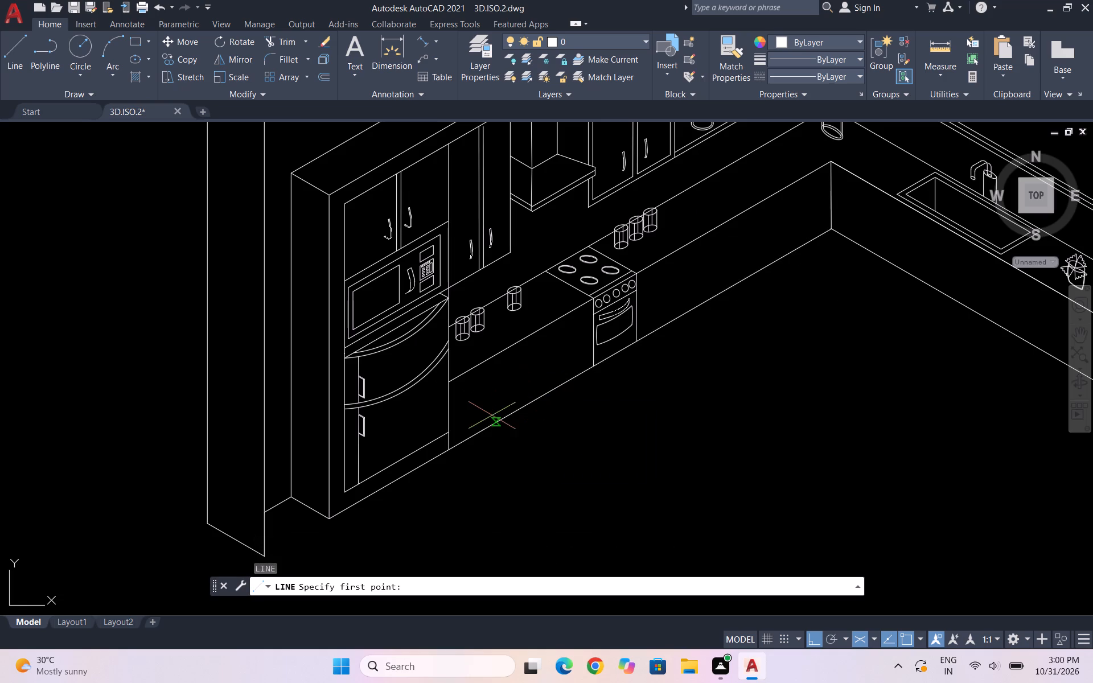
pyautogui.scroll(1, 483, 389)
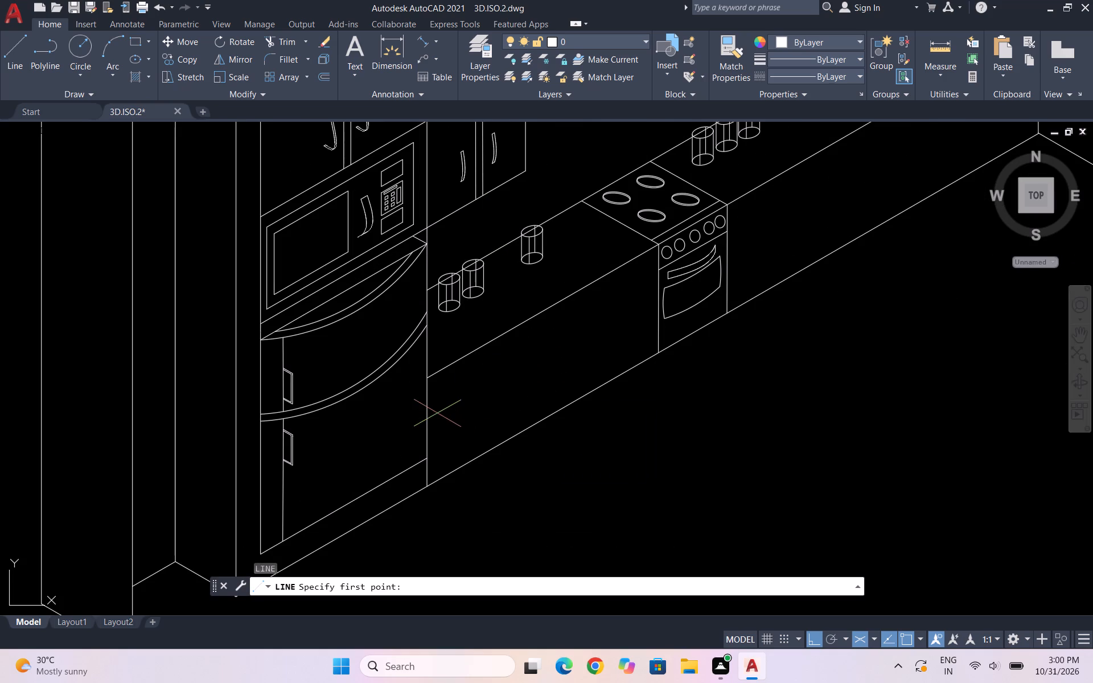
pyautogui.click(432, 413)
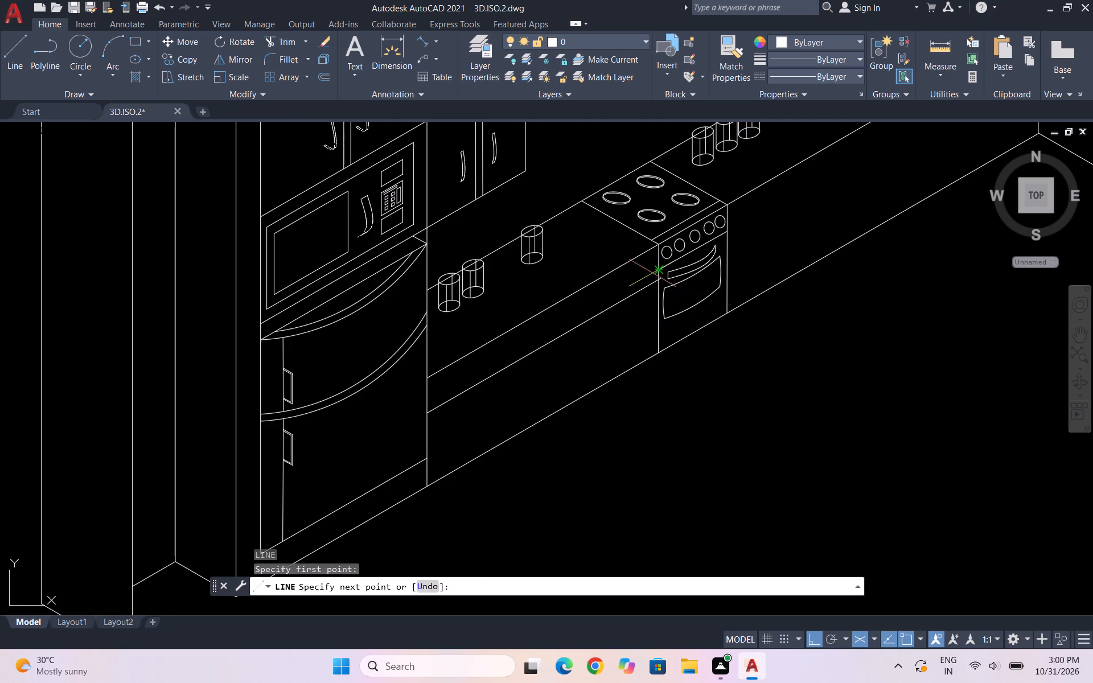
pyautogui.scroll(3, 667, 282)
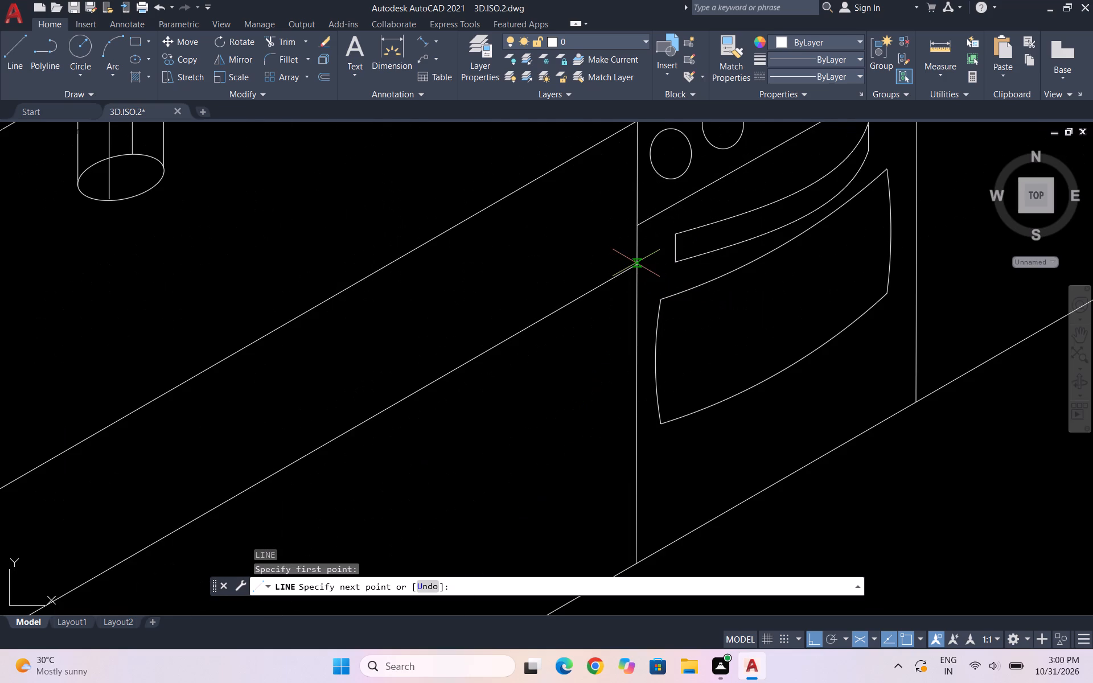
pyautogui.click(636, 262)
pyautogui.press('Escape')
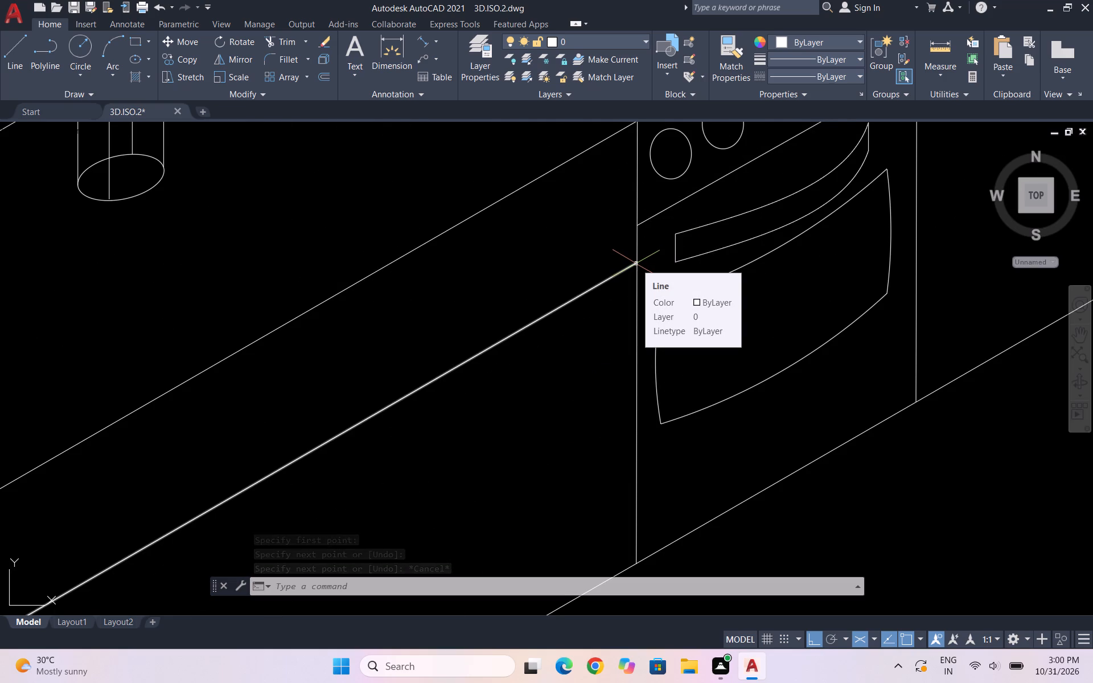
# Draw a vertical line on the right isoplane from the midpoint of the new cabinet line down toward the cabinet's bottom edge.
pyautogui.press('l')
pyautogui.press('Return')
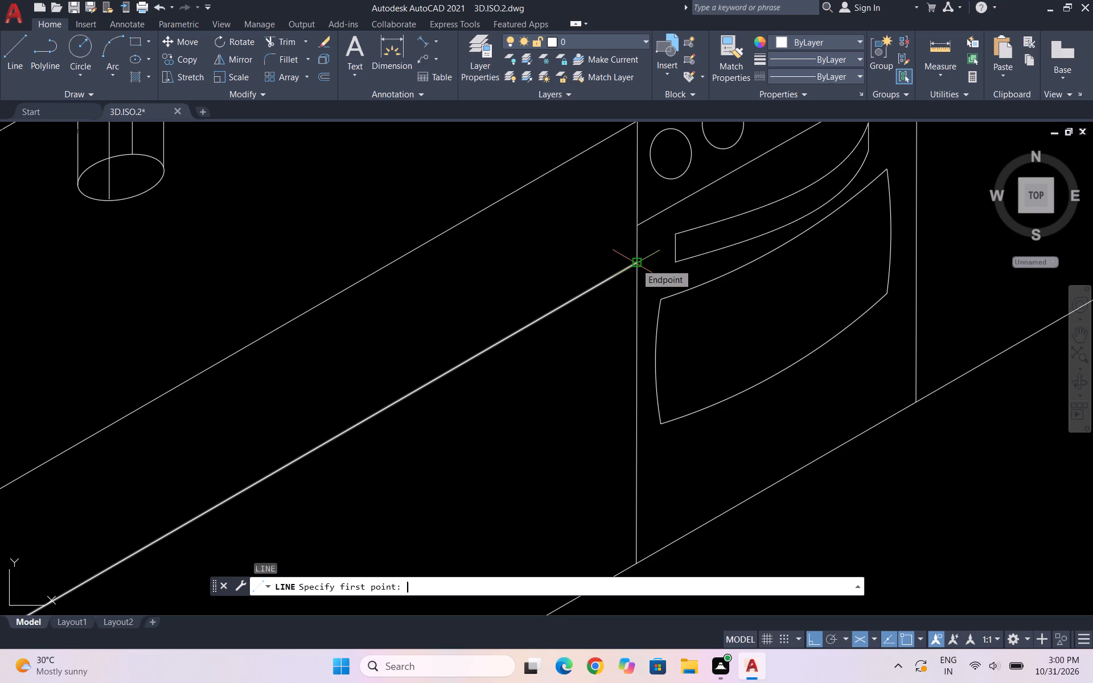
pyautogui.scroll(-1, 652, 220)
pyautogui.scroll(-2, 412, 331)
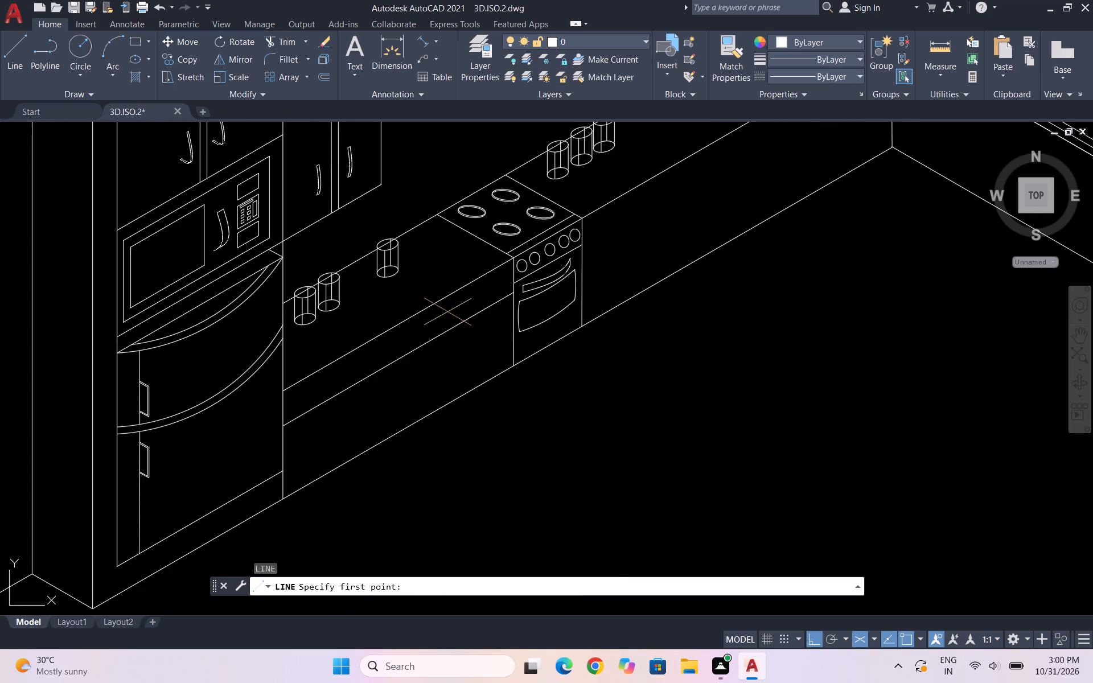
pyautogui.click(395, 360)
pyautogui.scroll(1, 390, 394)
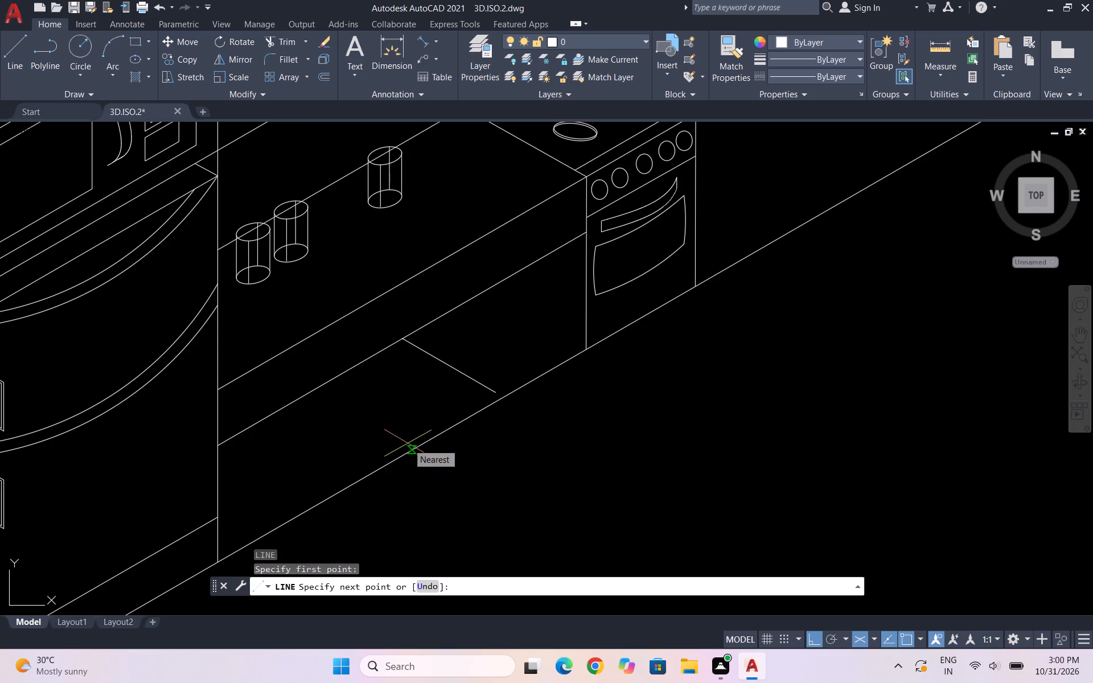
pyautogui.press('F5')
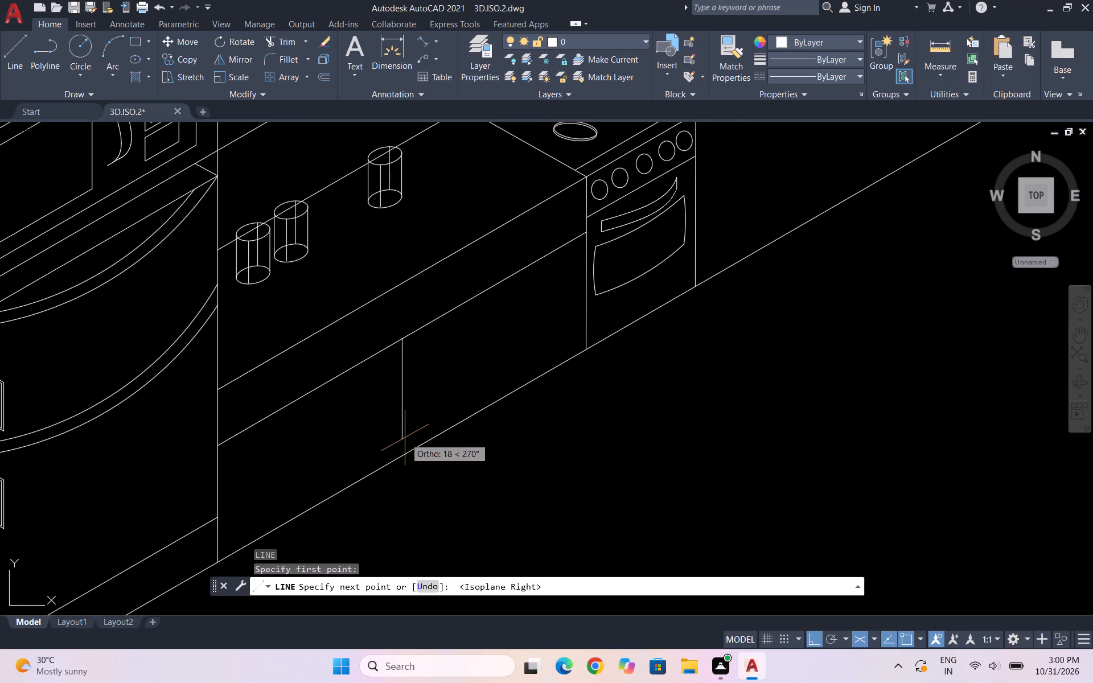
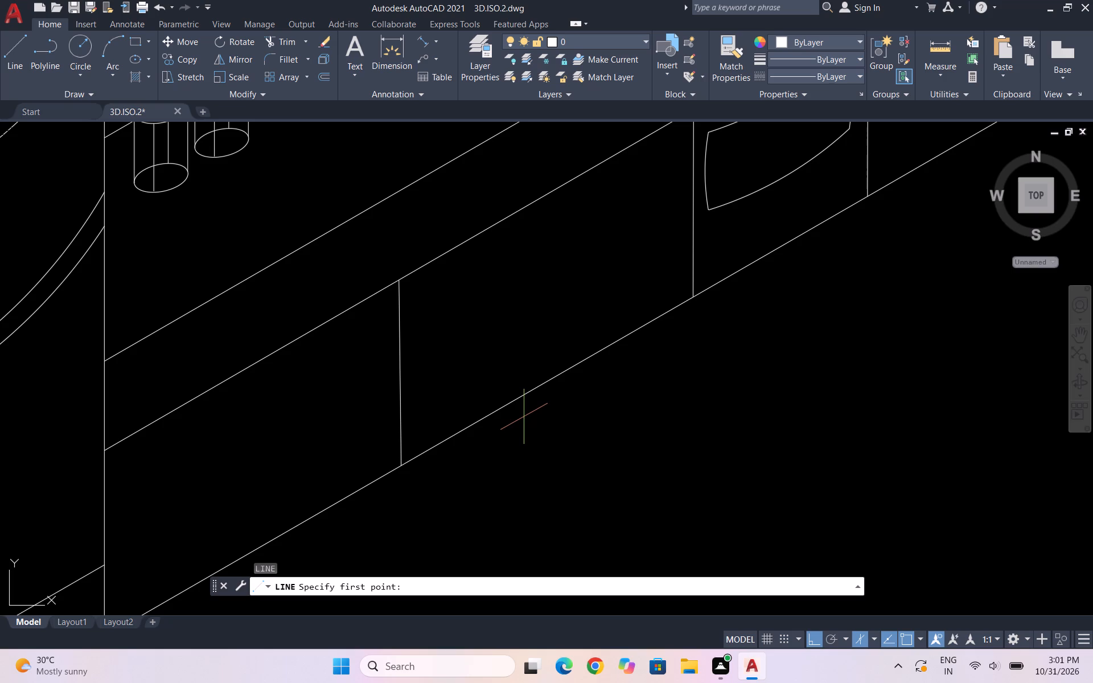
# Offset the vertical divider line on the lower cabinet front 2 units toward the stove.
pyautogui.press('Escape')
pyautogui.press('o')
pyautogui.press('Return')
pyautogui.press('2')
pyautogui.press('Return')
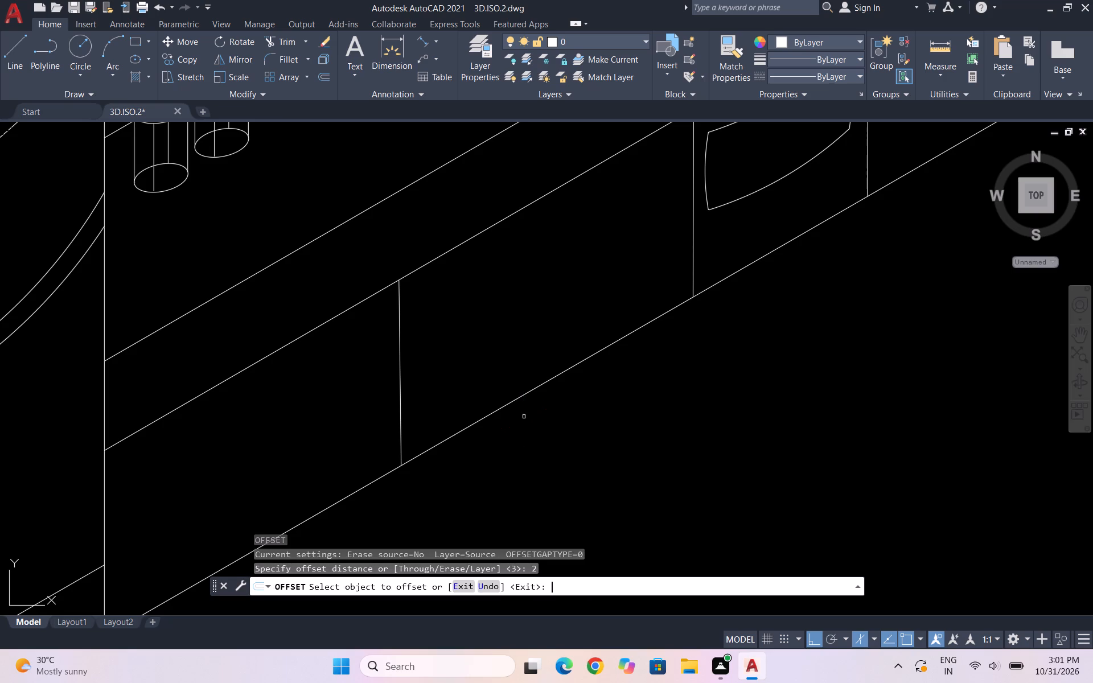
pyautogui.moveTo(398, 324); pyautogui.dragTo(403, 320)
pyautogui.click(433, 306)
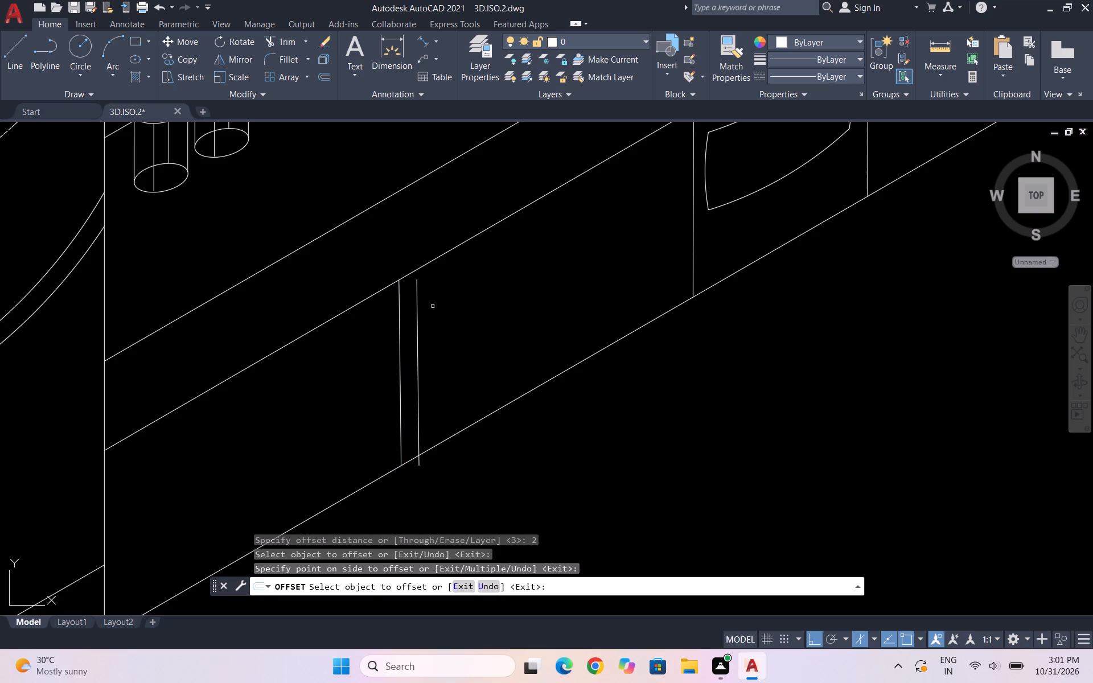
pyautogui.press('Escape')
# Extend the offset divider line up to the sloped cabinet line and trim its overhang below the cabinet's bottom edge.
pyautogui.write('EX')
pyautogui.press('Return')
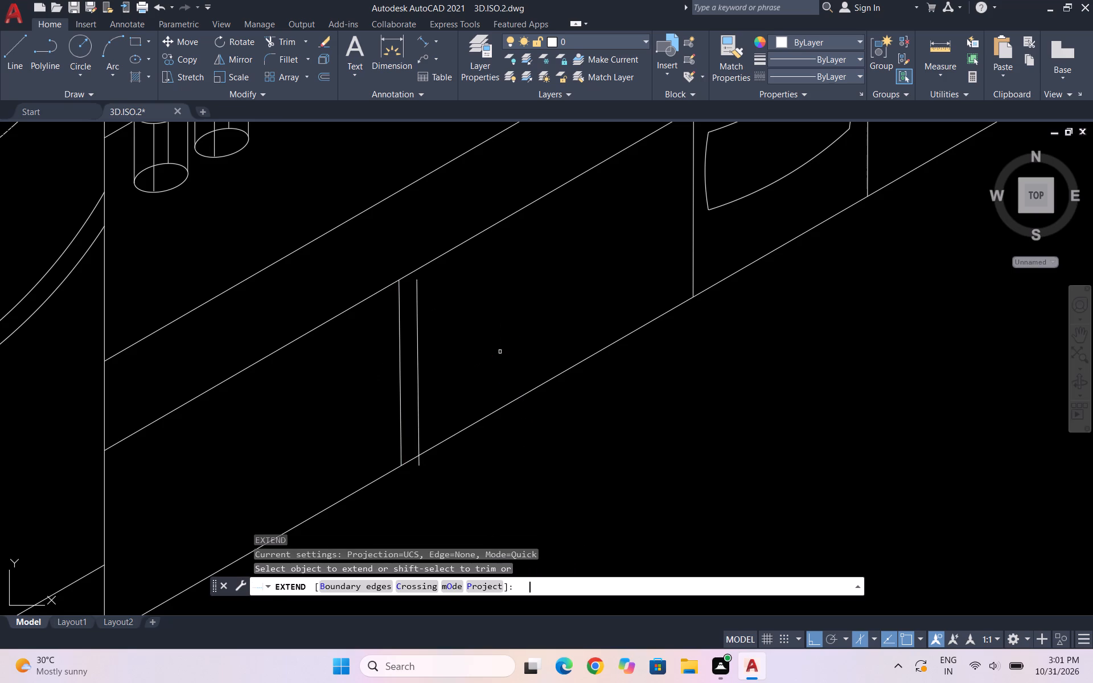
pyautogui.click(416, 307)
pyautogui.keyDown('shift'); pyautogui.scroll(3, 403, 477); pyautogui.keyUp('shift')
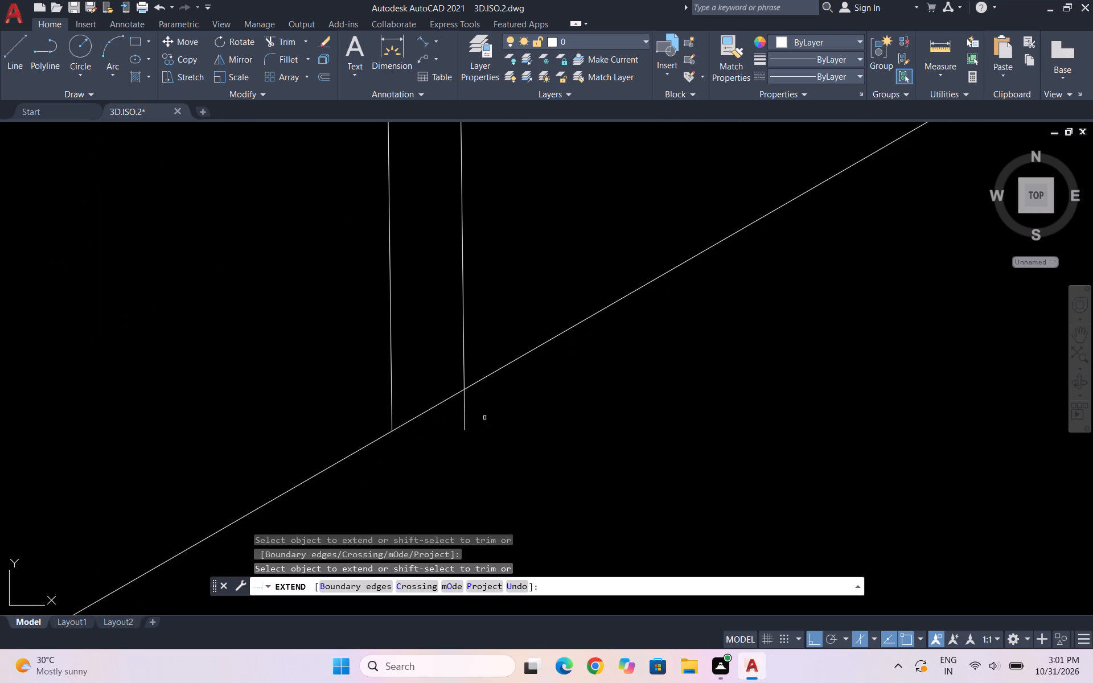
pyautogui.keyDown('shift'); pyautogui.moveTo(484, 418); pyautogui.dragTo(458, 418); pyautogui.keyUp('shift')
pyautogui.scroll(-4, 526, 405)
pyautogui.press('Escape')
pyautogui.press('Escape')
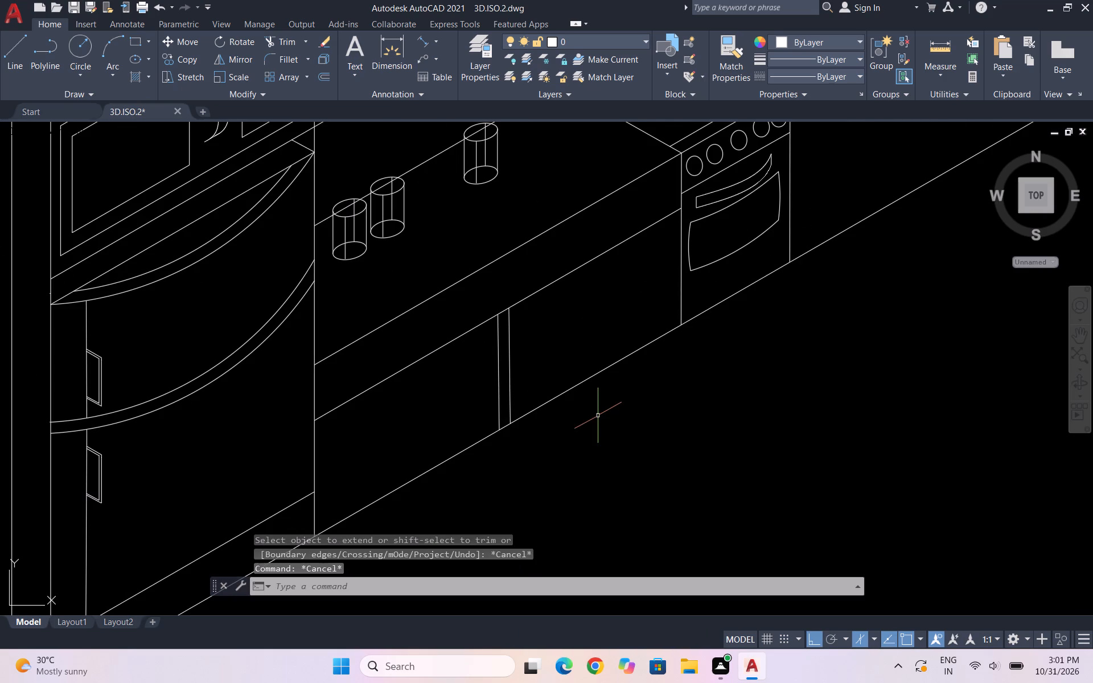
# Draw a short vertical line about 2 units long on the drawer band, just above the divider on the refrigerator side.
pyautogui.press('Escape')
pyautogui.press('l')
pyautogui.press('Return')
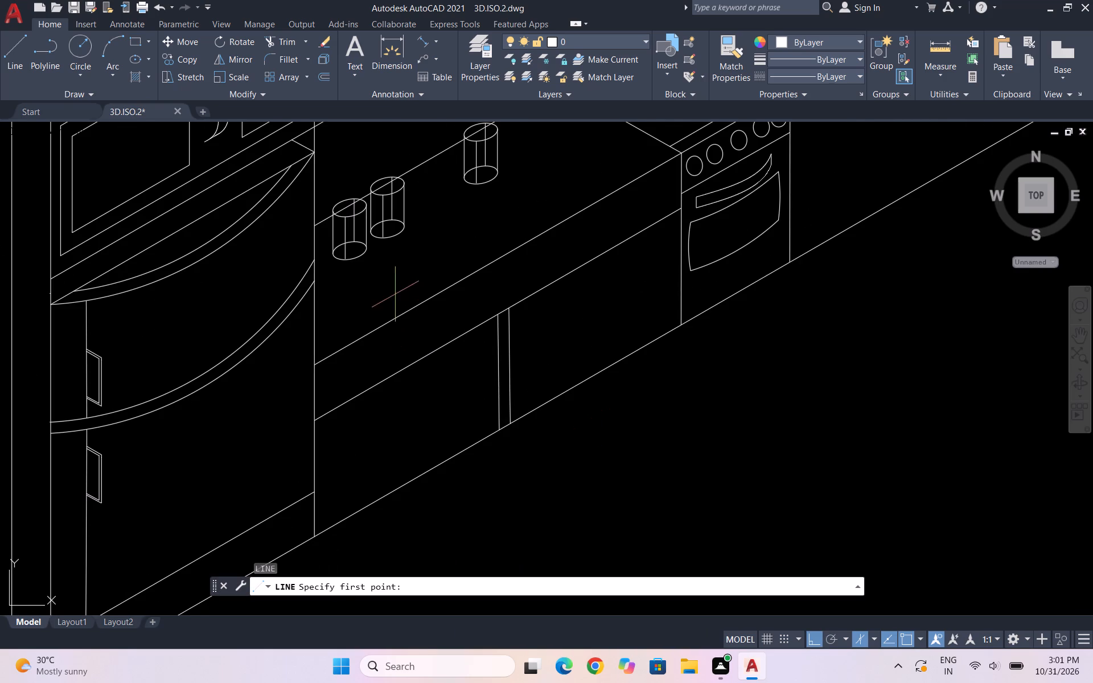
pyautogui.scroll(3, 467, 315)
pyautogui.scroll(-2, 510, 312)
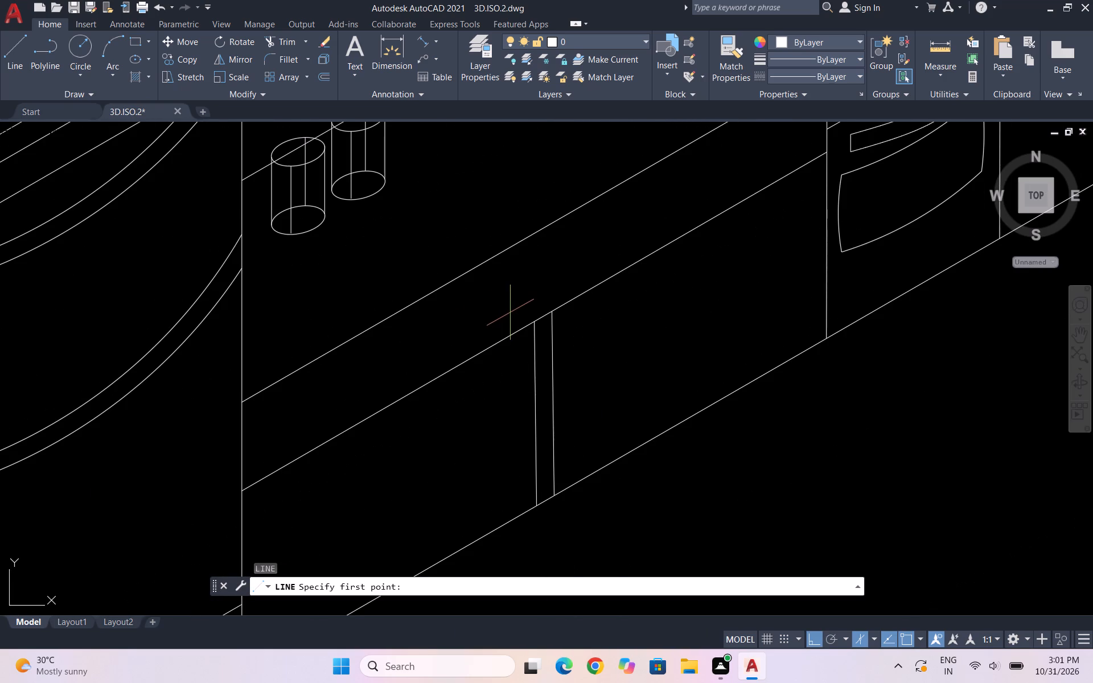
pyautogui.scroll(2, 495, 322)
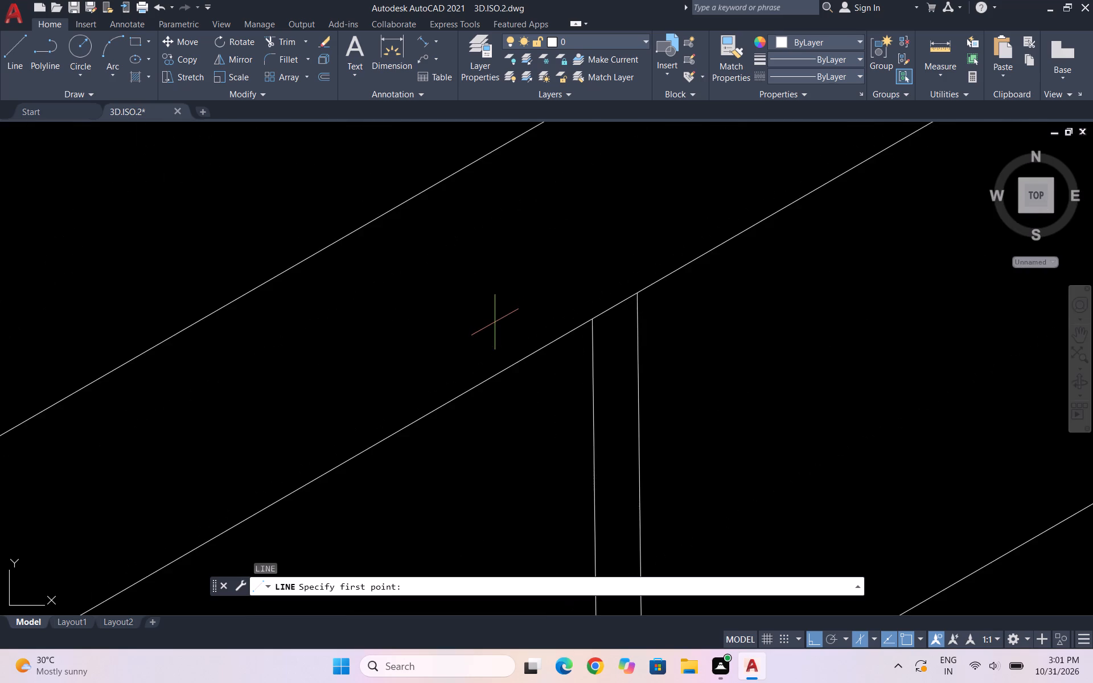
pyautogui.scroll(-4, 495, 322)
pyautogui.scroll(2, 498, 327)
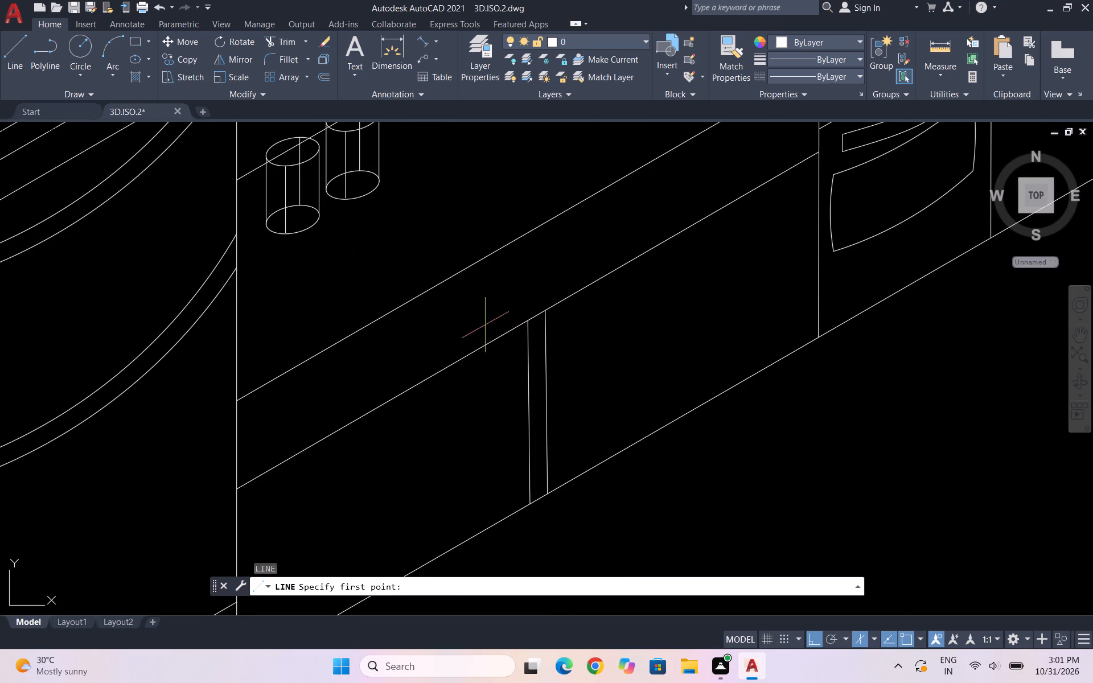
pyautogui.scroll(2, 492, 315)
pyautogui.click(492, 315)
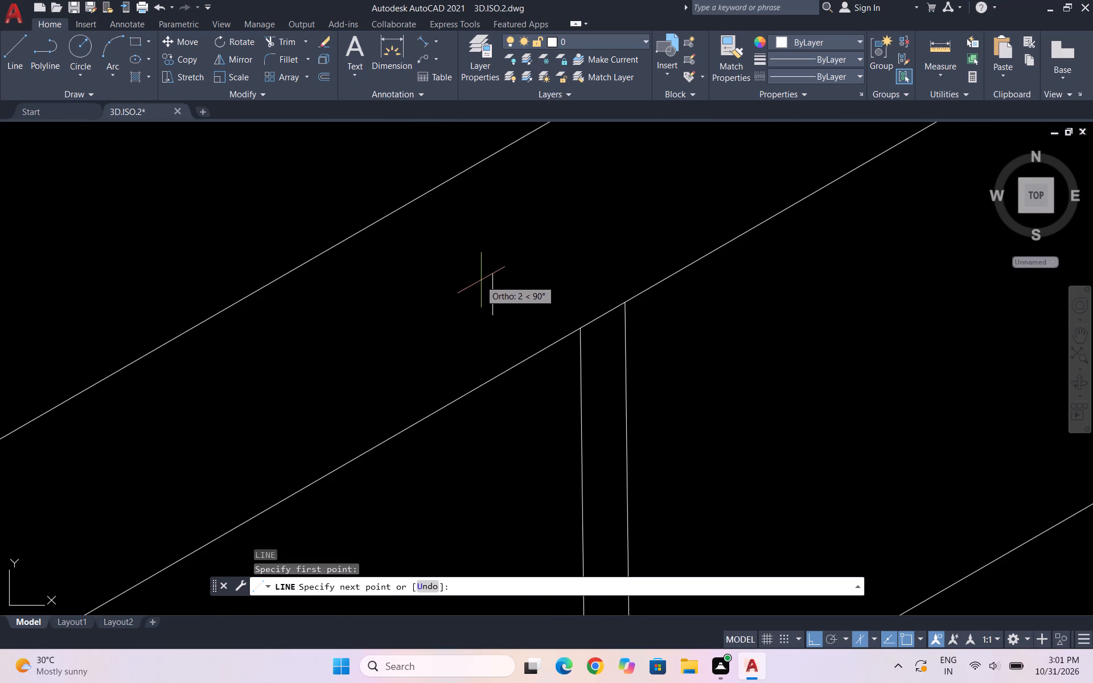
pyautogui.click(488, 283)
pyautogui.press('Escape')
# Copy the short vertical line about 11 units at 30° along the drawer band toward the stove.
pyautogui.moveTo(513, 286); pyautogui.dragTo(480, 306)
pyautogui.click(470, 314)
pyautogui.write('CO')
pyautogui.press('Return')
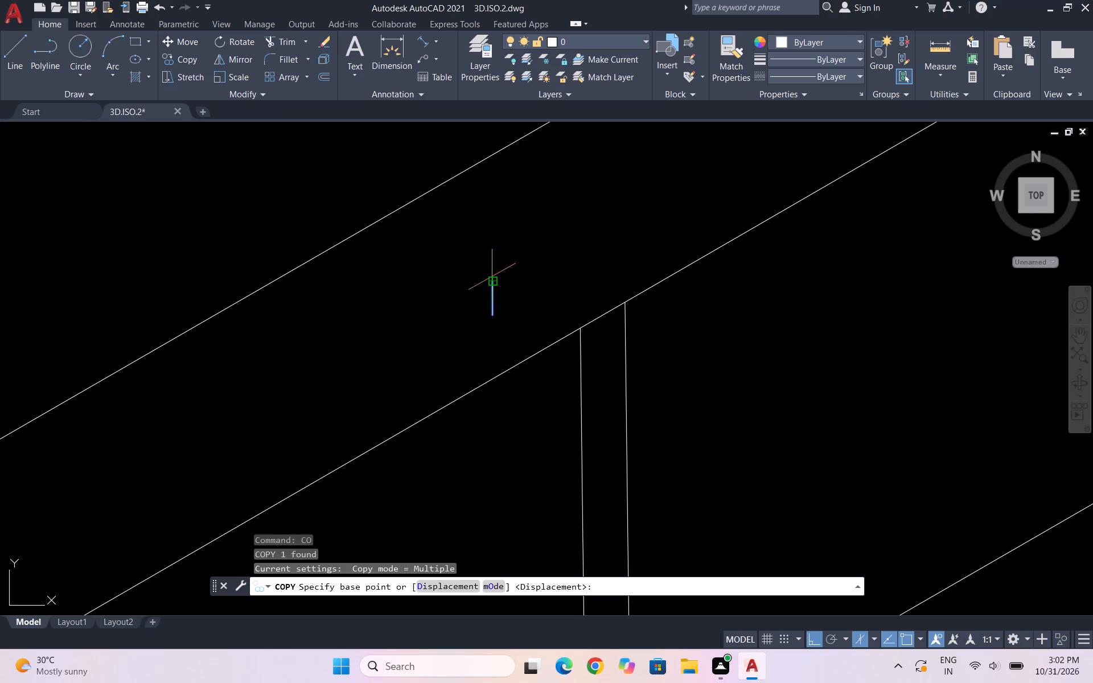
pyautogui.click(496, 285)
pyautogui.scroll(-3, 532, 203)
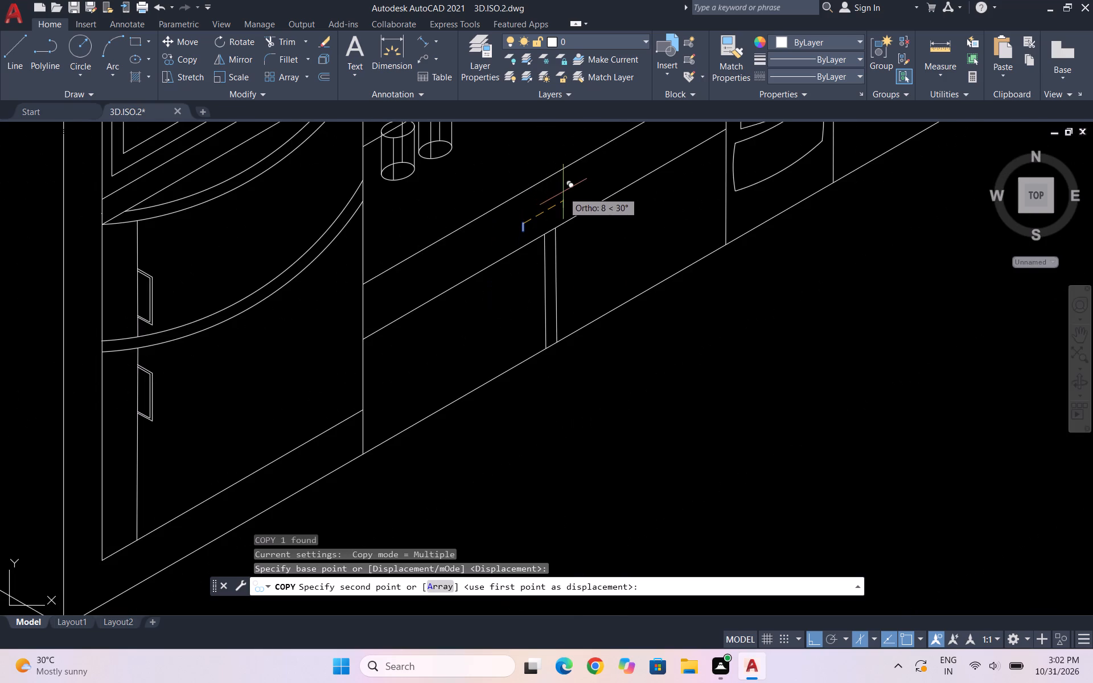
pyautogui.scroll(2, 565, 185)
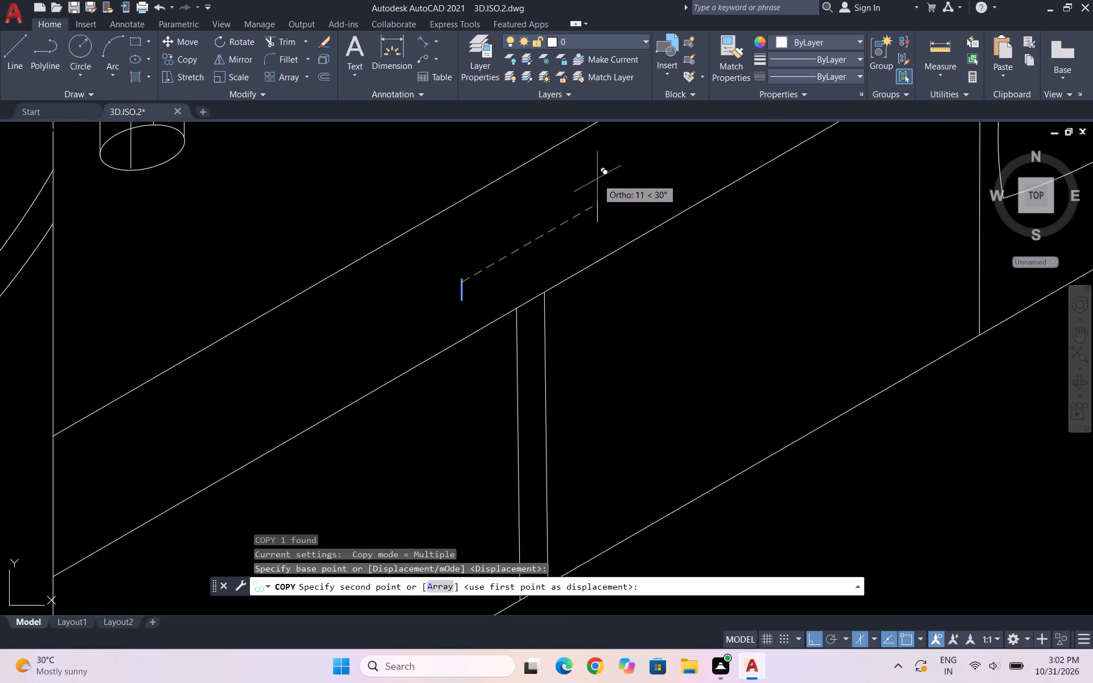
pyautogui.click(597, 179)
pyautogui.press('Escape')
# Draw a fit spline from the first short line's top end through the second line's top end to a point straight above it.
pyautogui.write('SPL')
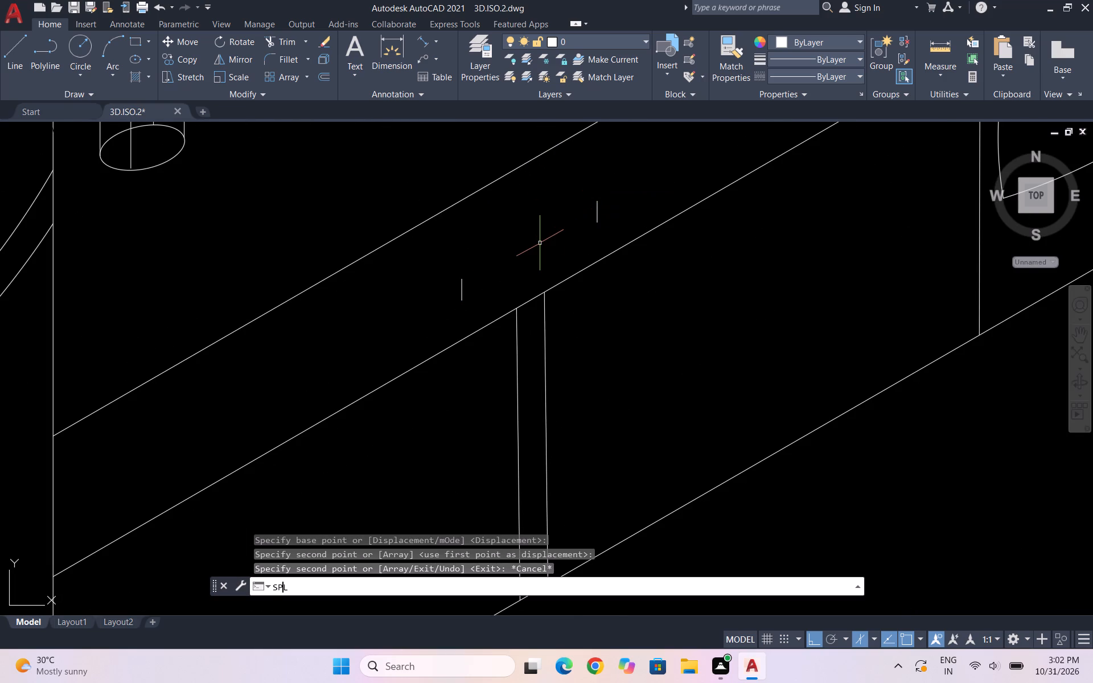
pyautogui.press('Return')
pyautogui.click(458, 274)
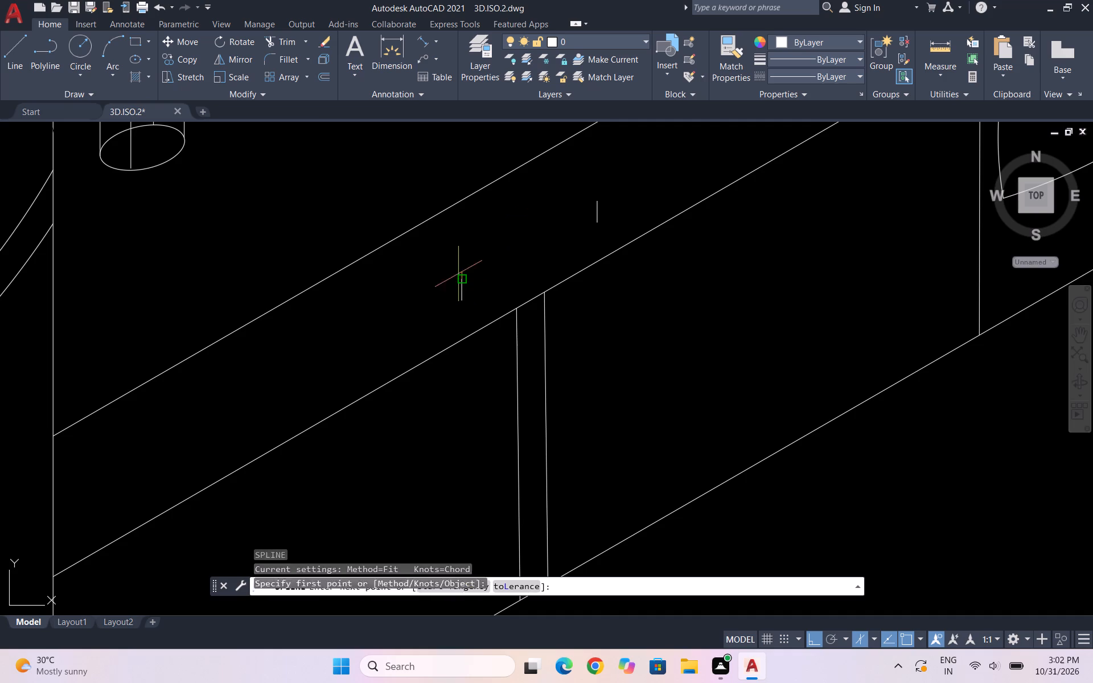
pyautogui.click(595, 202)
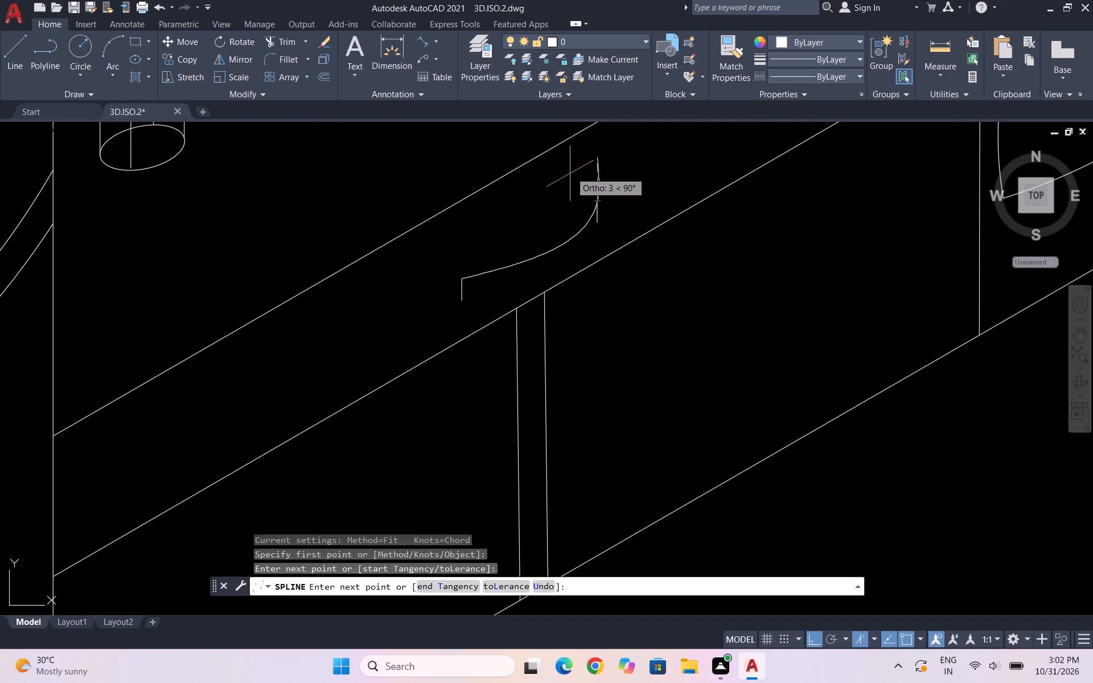
pyautogui.scroll(-3, 570, 177)
pyautogui.scroll(5, 564, 165)
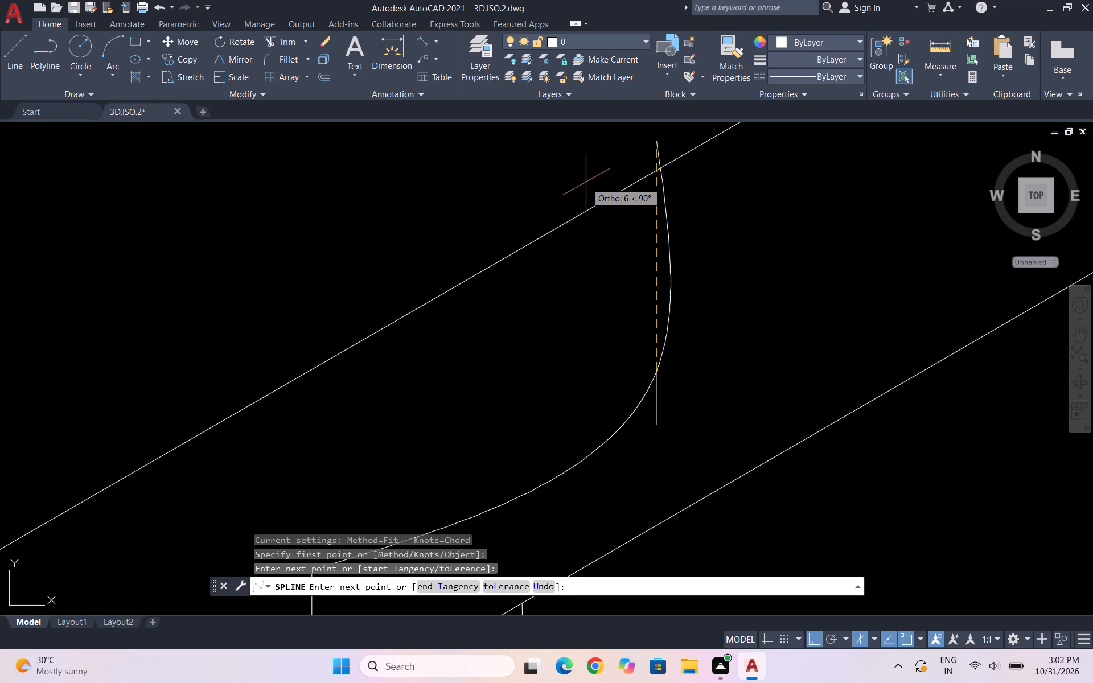
pyautogui.scroll(-1, 630, 270)
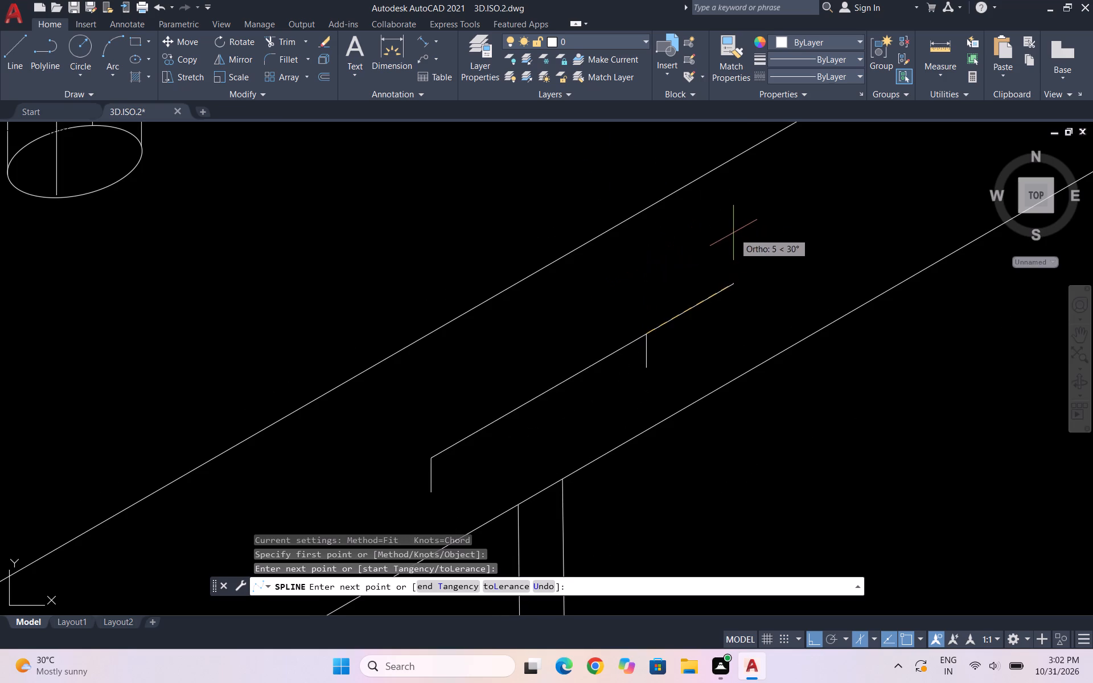
pyautogui.click(696, 203)
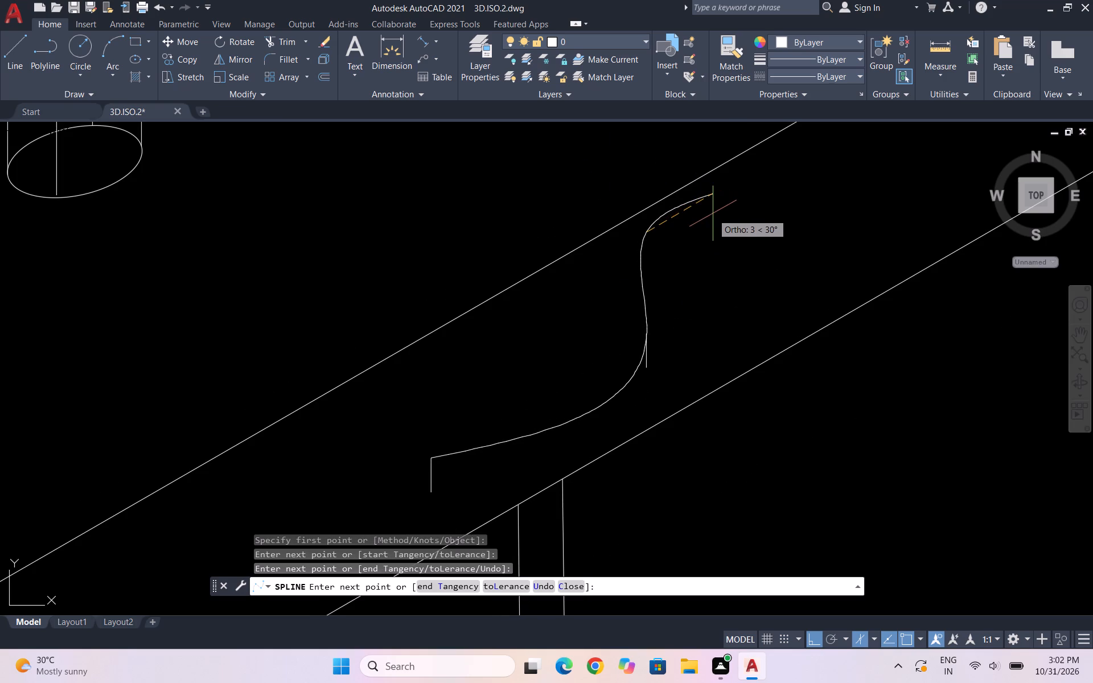
pyautogui.press('space')
pyautogui.press('Escape')
# Trim off the part of the spline that runs above the second short line.
pyautogui.write('TR')
pyautogui.press('Return')
pyautogui.moveTo(697, 296); pyautogui.dragTo(653, 285)
pyautogui.click(648, 285)
pyautogui.press('Escape')
pyautogui.press('Escape')
# Copy the curved spline straight down from the top to the bottom end of the short vertical line, closing the handle outline.
pyautogui.scroll(1, 603, 421)
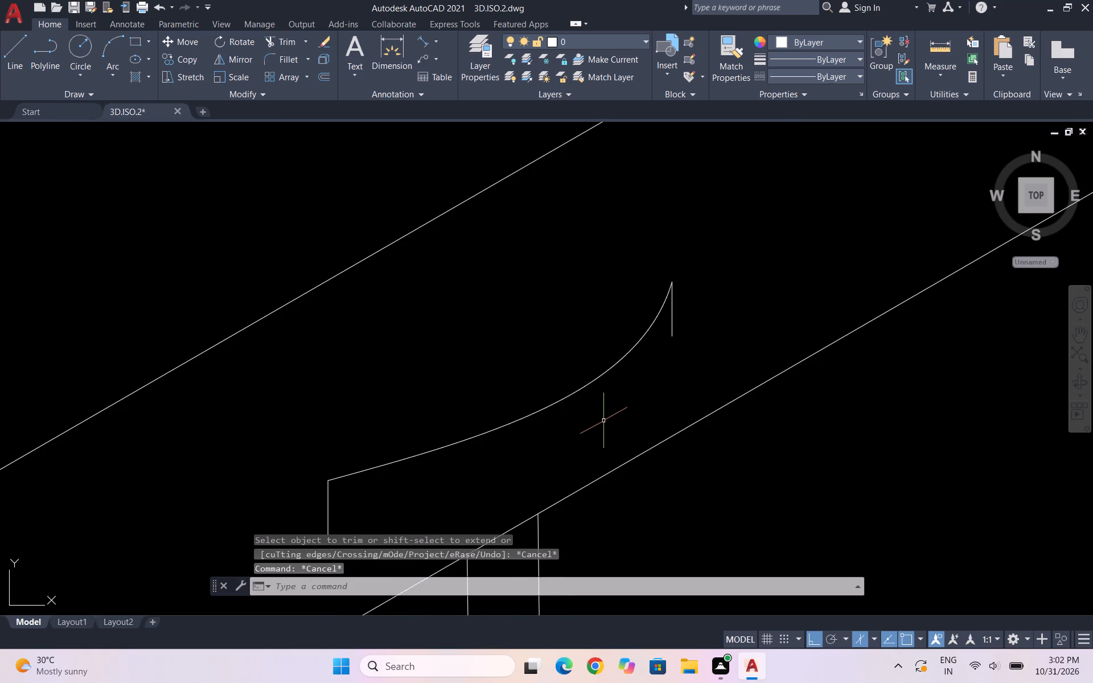
pyautogui.moveTo(603, 421); pyautogui.dragTo(563, 378)
pyautogui.click(550, 369)
pyautogui.write('CO')
pyautogui.press('Return')
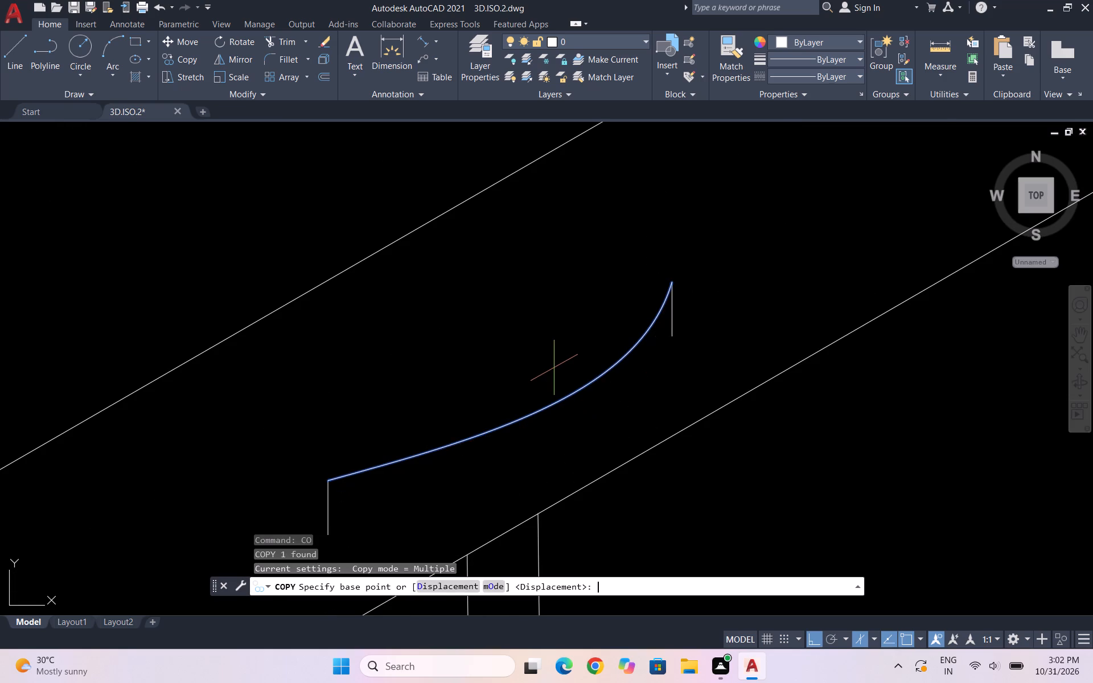
pyautogui.scroll(-2, 383, 305)
pyautogui.scroll(3, 377, 385)
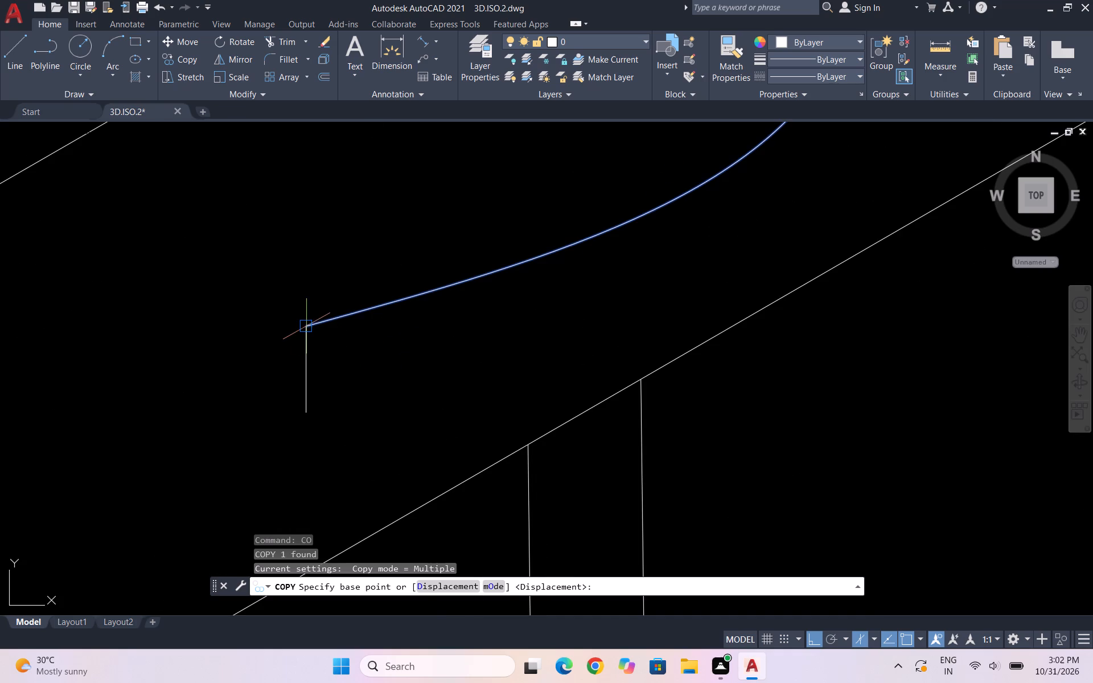
pyautogui.click(309, 322)
pyautogui.click(307, 413)
pyautogui.press('Escape')
pyautogui.scroll(-4, 313, 392)
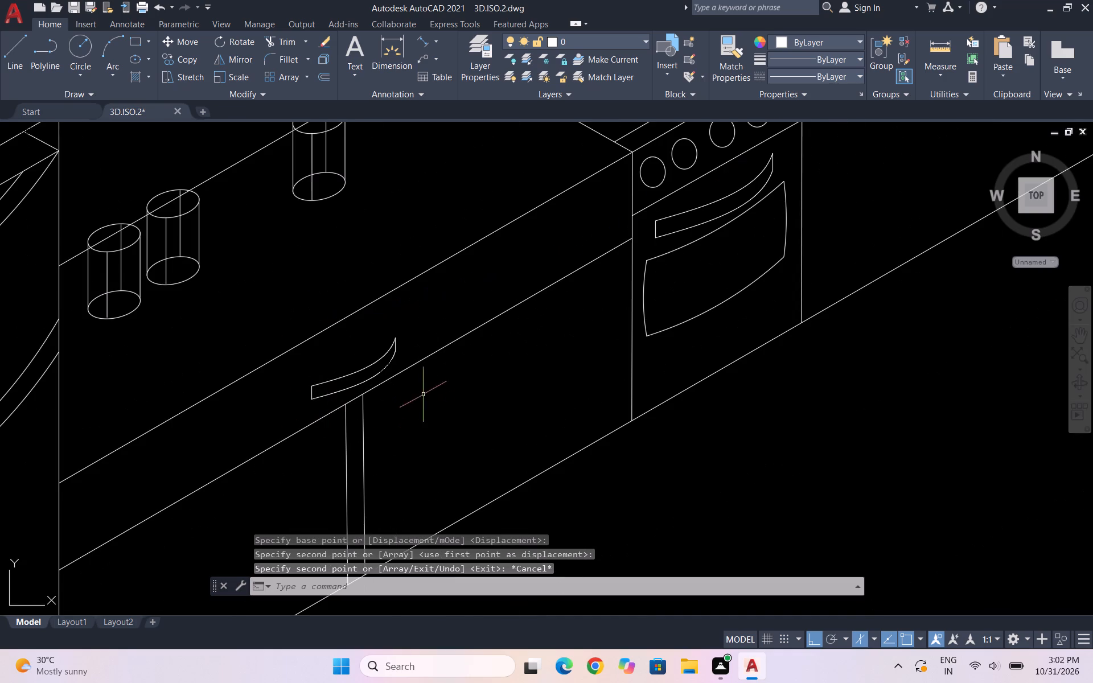
# Move the complete curved handle, both splines and both end lines, slightly up and toward the stove within the drawer band.
pyautogui.scroll(3, 379, 388)
pyautogui.press('Escape')
pyautogui.moveTo(458, 265); pyautogui.dragTo(416, 216)
pyautogui.click(385, 155)
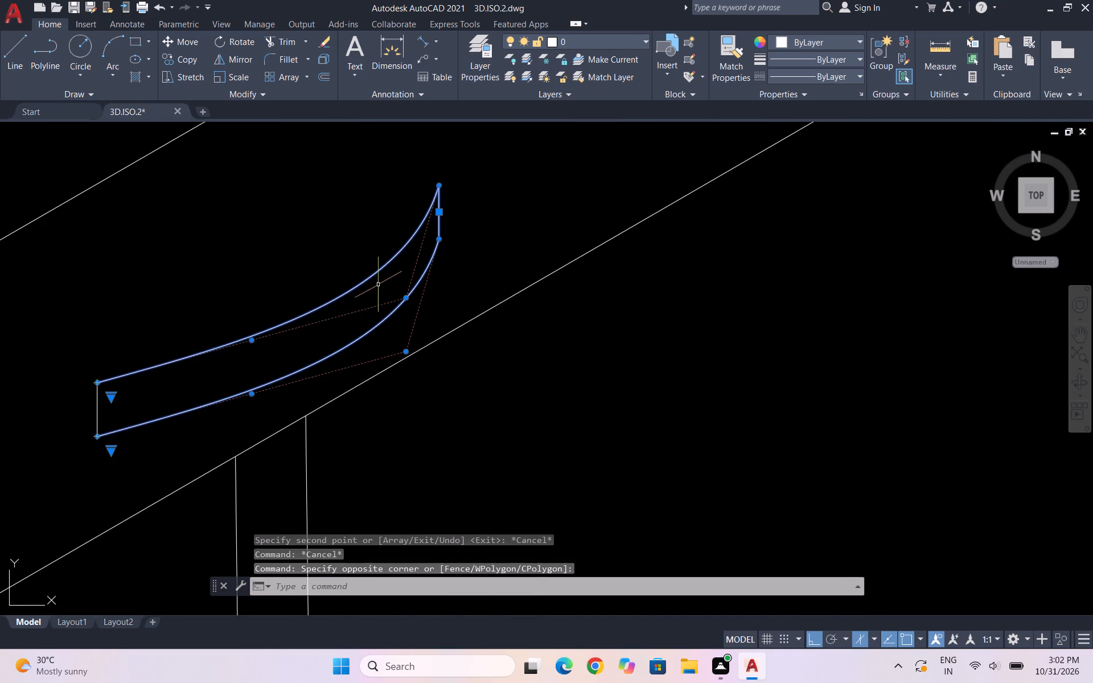
pyautogui.moveTo(157, 394); pyautogui.dragTo(69, 397)
pyautogui.moveTo(43, 397); pyautogui.dragTo(59, 392)
pyautogui.scroll(-3, 309, 306)
pyautogui.press('m')
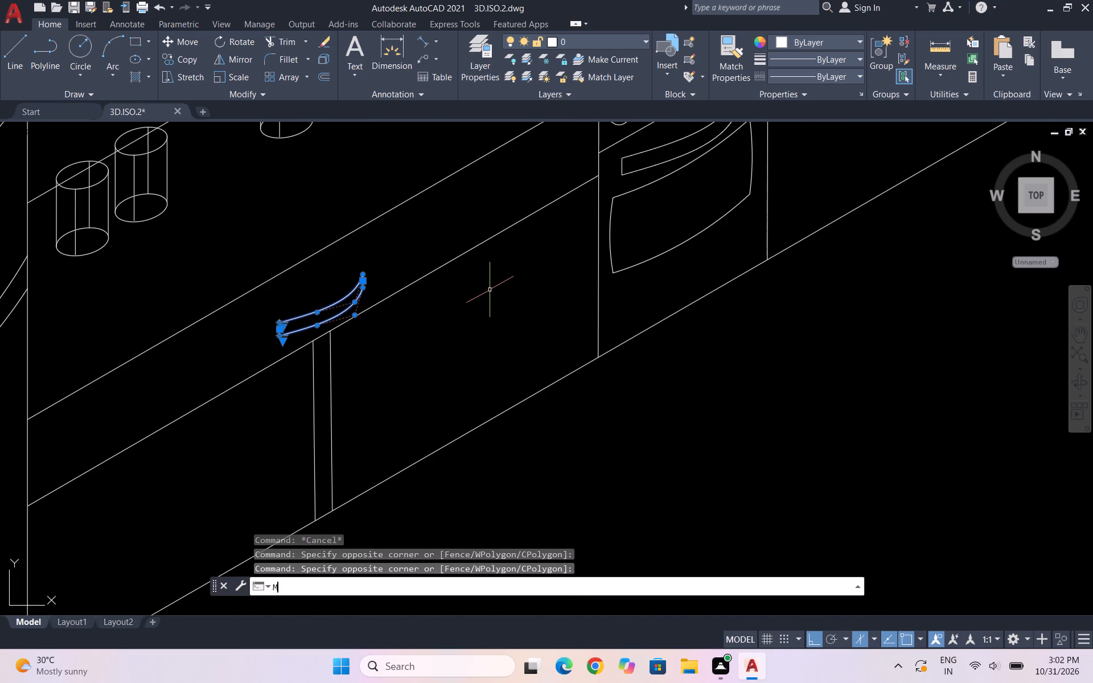
pyautogui.press('Return')
pyautogui.moveTo(331, 317); pyautogui.dragTo(330, 311)
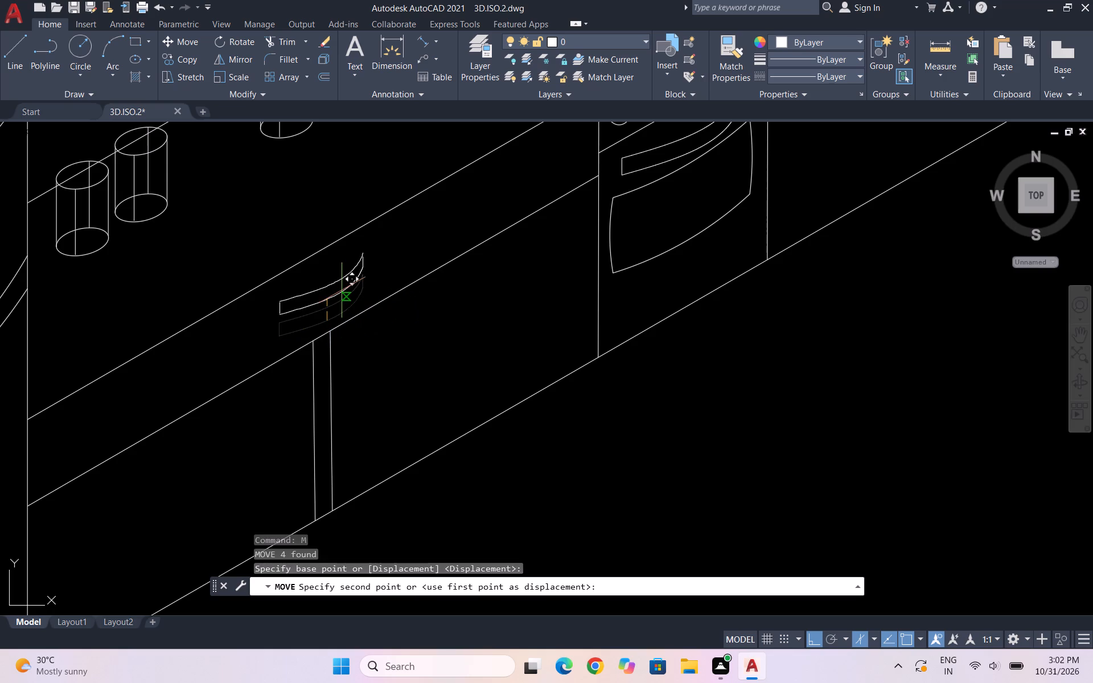
pyautogui.click(342, 295)
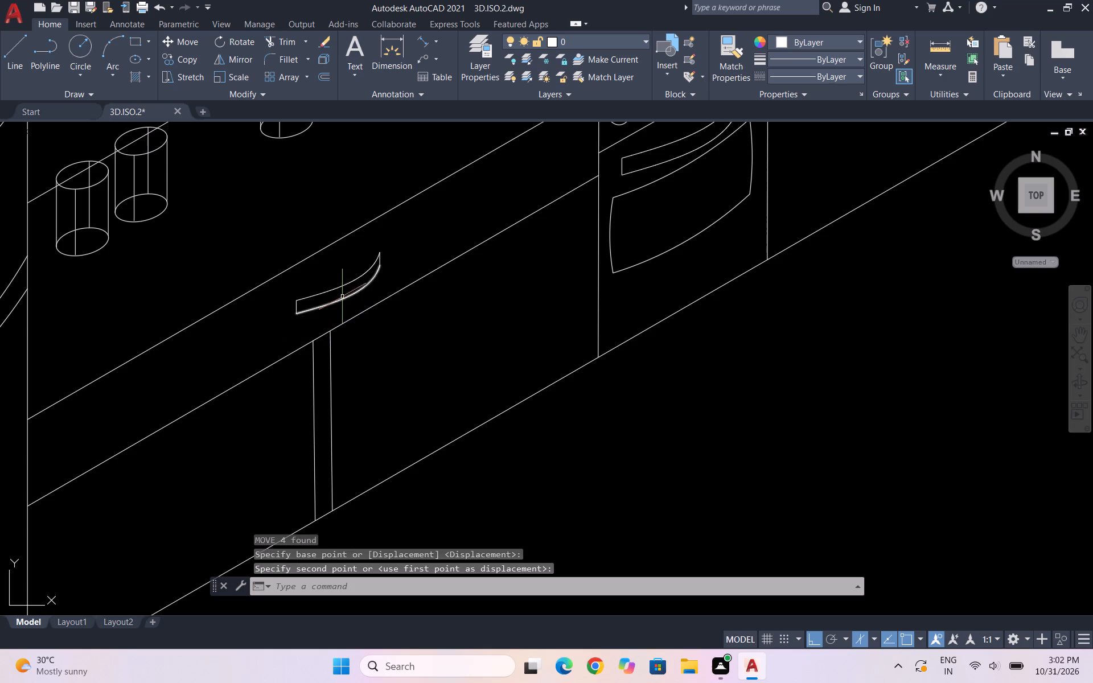
# Move the complete curved handle a short distance at 210° toward the refrigerator, above the divider strip.
pyautogui.scroll(1, 379, 294)
pyautogui.moveTo(409, 251); pyautogui.dragTo(400, 246)
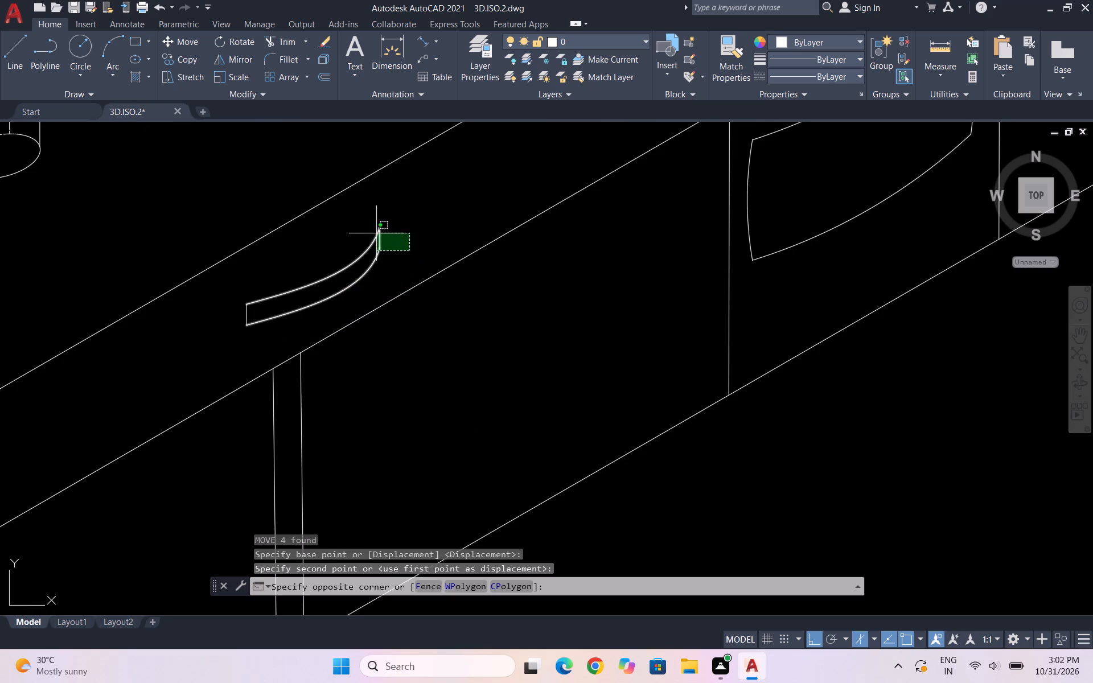
pyautogui.click(375, 229)
pyautogui.click(287, 306)
pyautogui.click(211, 318)
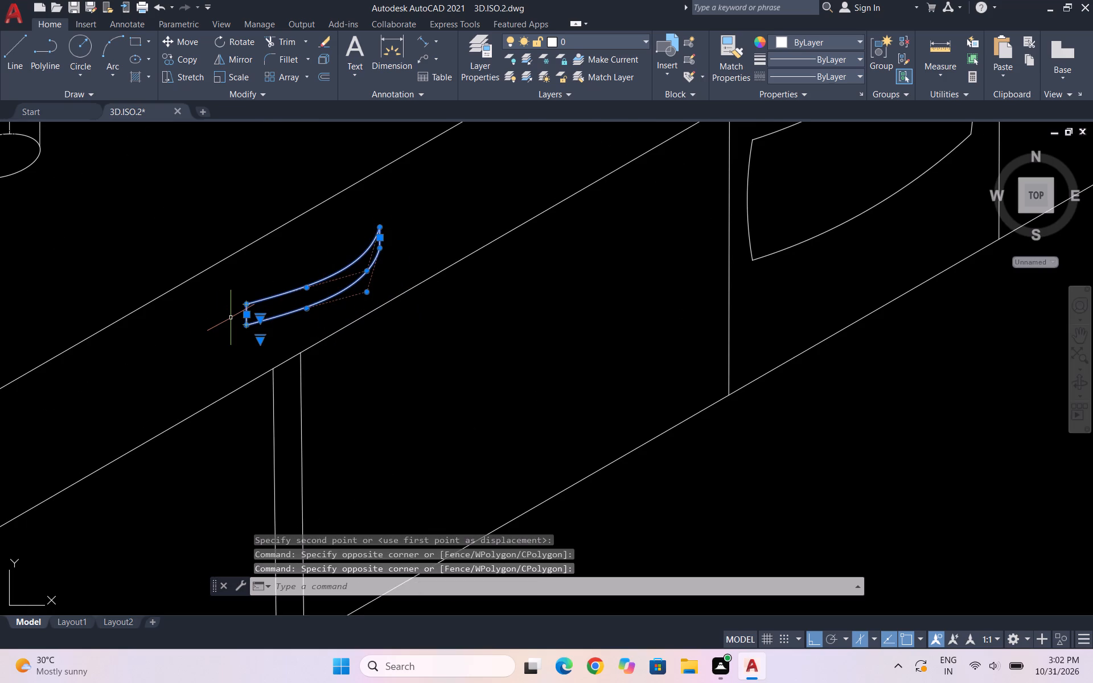
pyautogui.press('m')
pyautogui.press('Return')
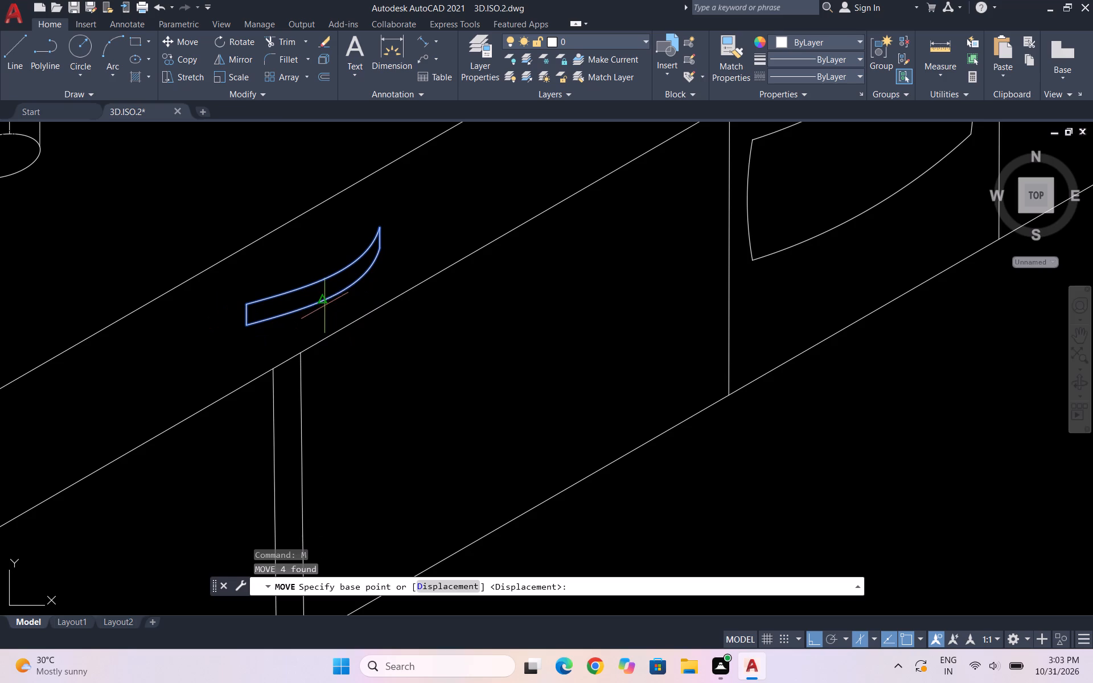
pyautogui.click(334, 285)
pyautogui.click(301, 309)
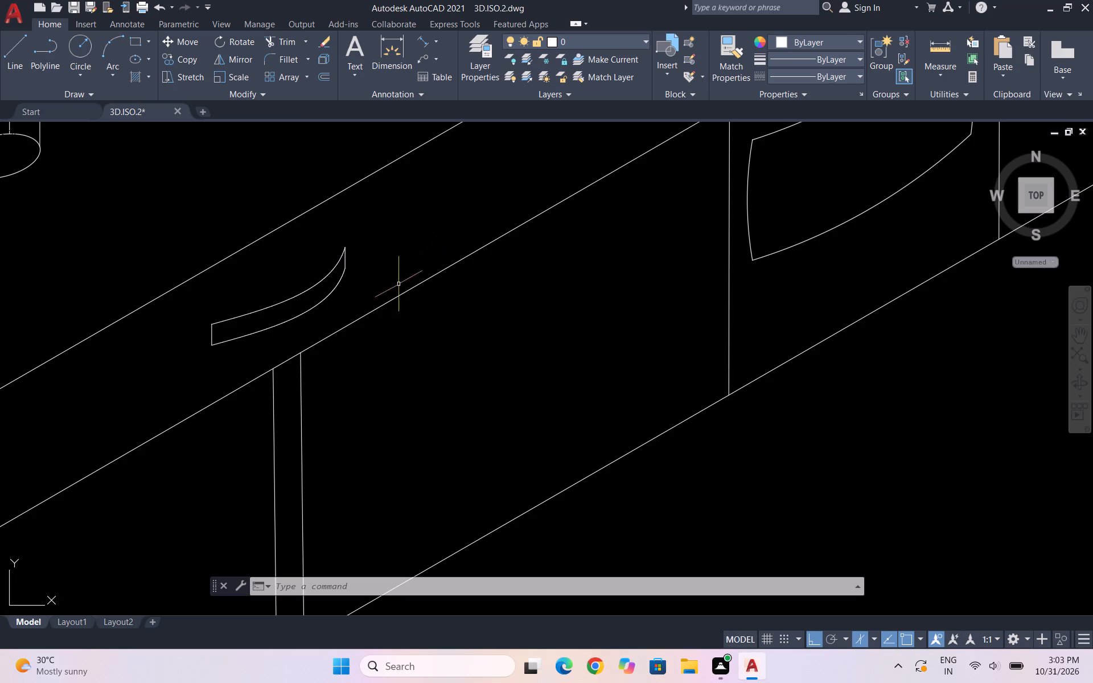
pyautogui.press('Escape')
pyautogui.press('Escape')
pyautogui.press('Escape')
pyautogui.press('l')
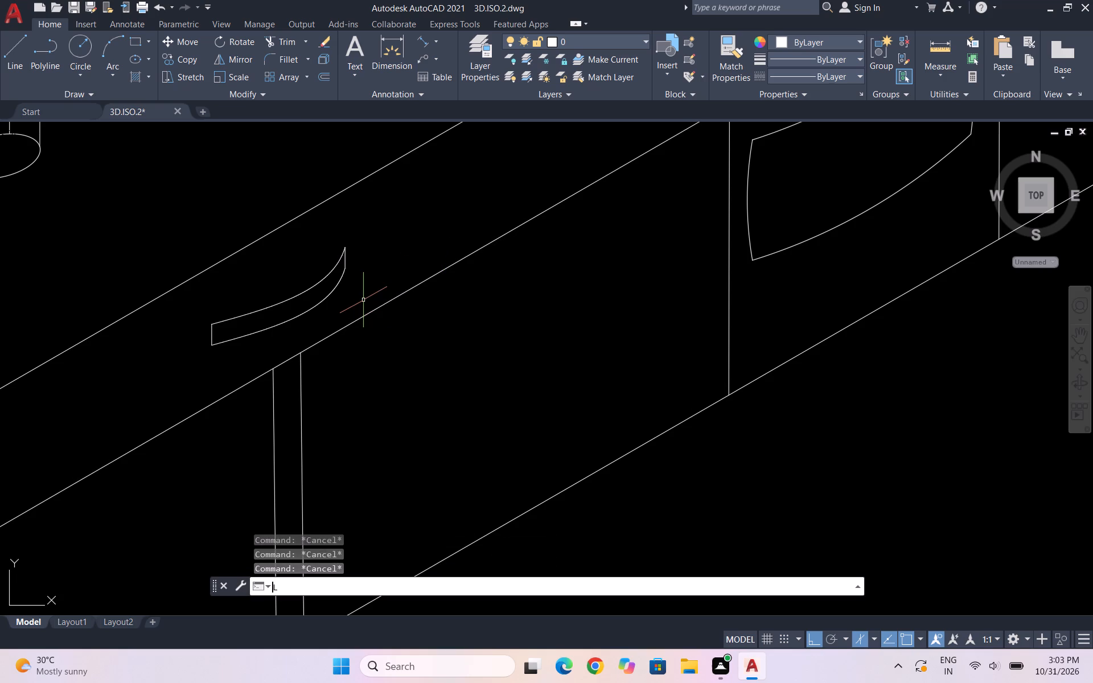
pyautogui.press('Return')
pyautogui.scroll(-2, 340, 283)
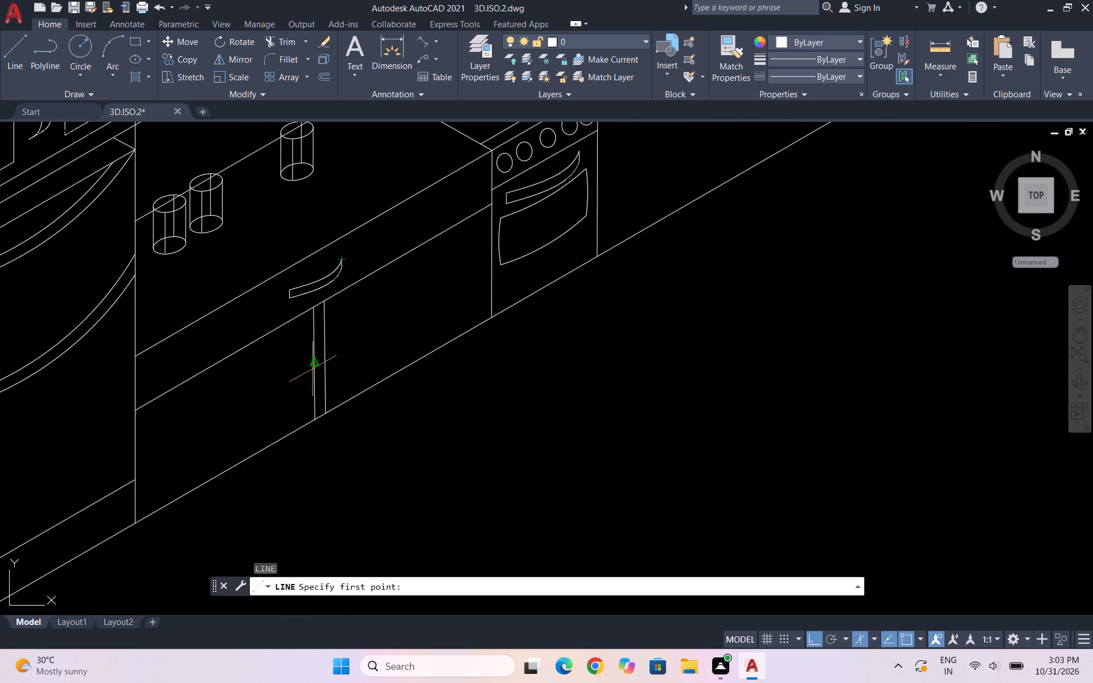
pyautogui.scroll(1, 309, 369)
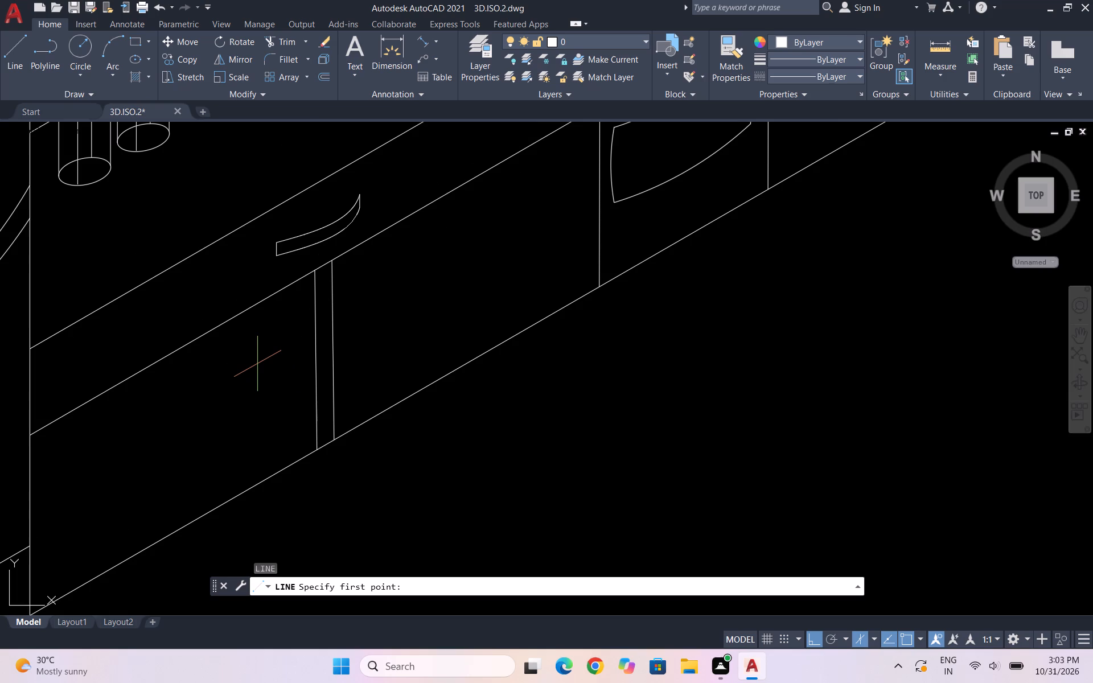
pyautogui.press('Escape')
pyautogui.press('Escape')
# Draw a short line at 30° on the lower cabinet door, on the refrigerator side of the divider strip.
pyautogui.press('l')
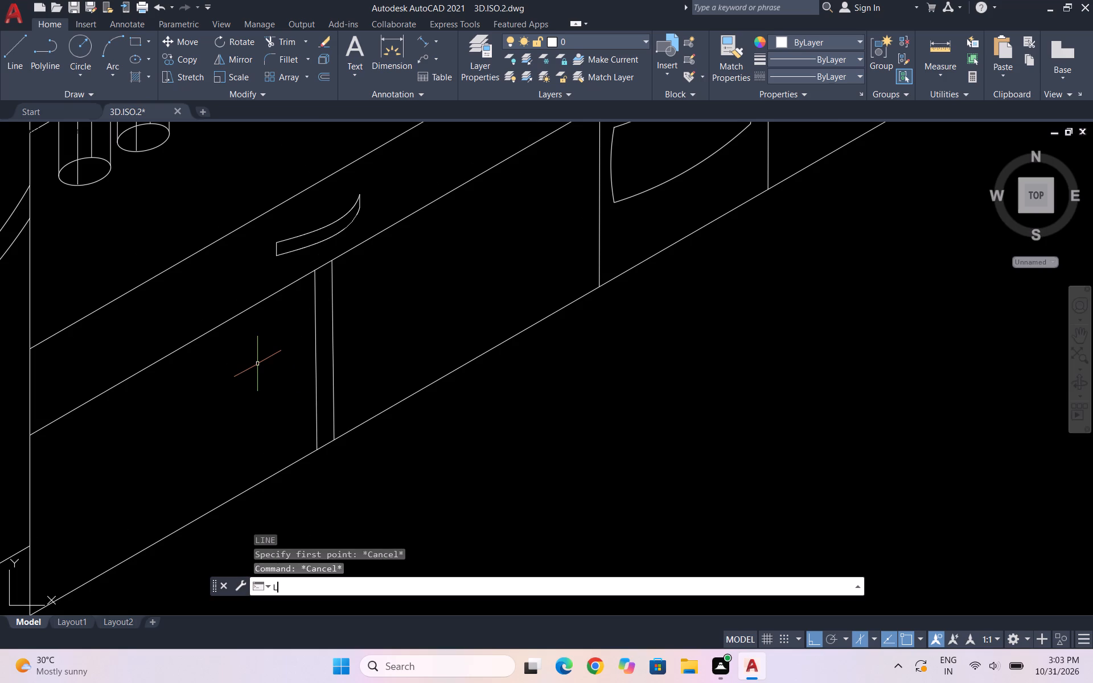
pyautogui.press('Return')
pyautogui.scroll(1, 292, 368)
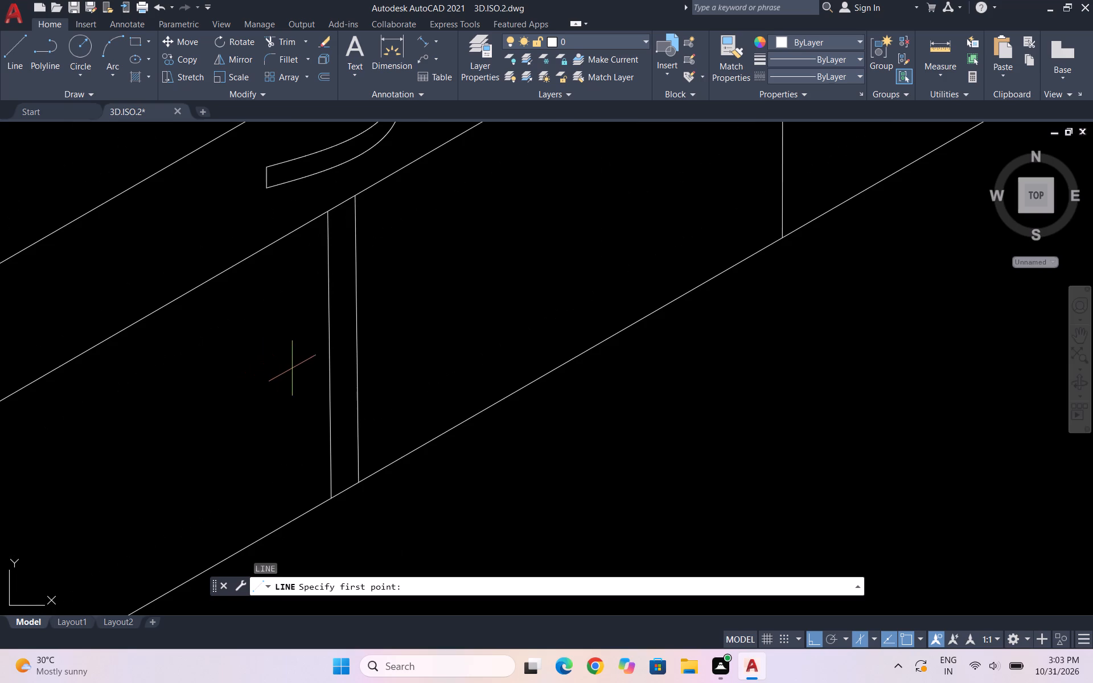
pyautogui.scroll(1, 261, 377)
pyautogui.click(289, 349)
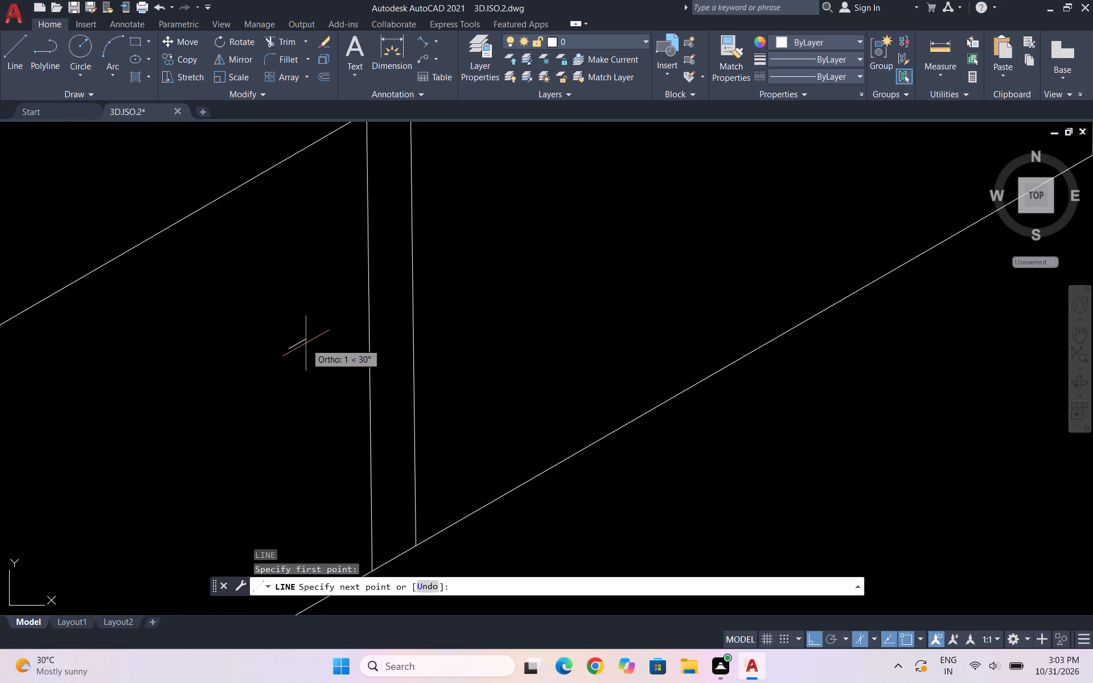
pyautogui.click(317, 338)
pyautogui.press('Escape')
# Copy the short line straight down about 8 units to form the lower end of the door handle.
pyautogui.moveTo(319, 355); pyautogui.dragTo(265, 334)
pyautogui.moveTo(254, 323); pyautogui.dragTo(256, 342)
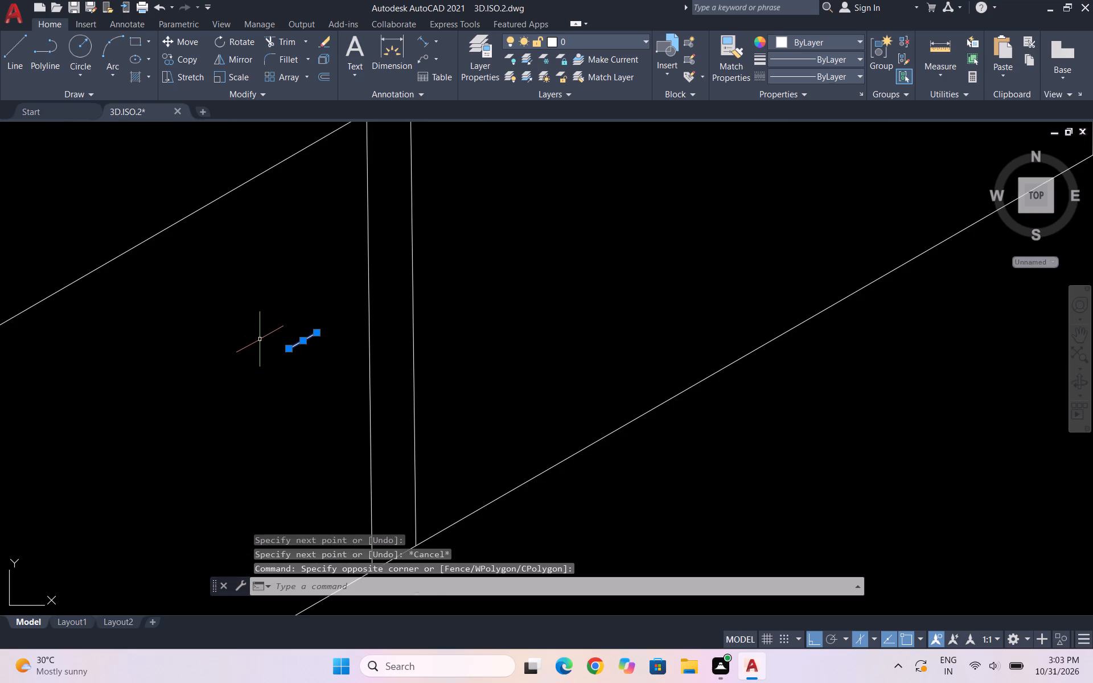
pyautogui.write('CO')
pyautogui.press('Return')
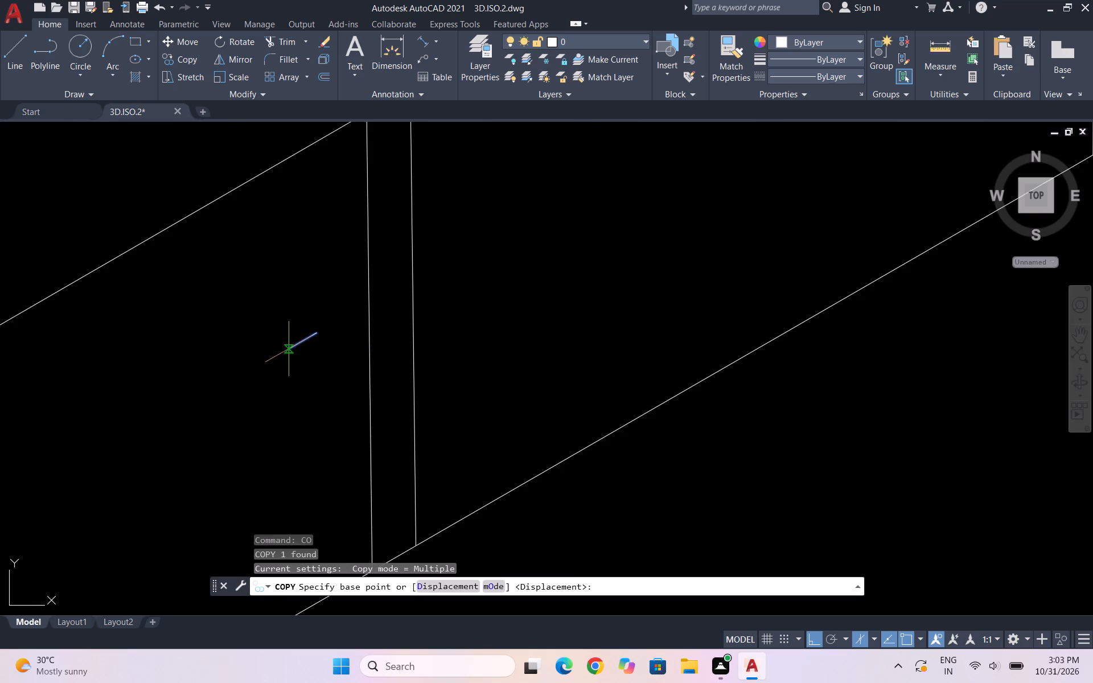
pyautogui.moveTo(291, 347); pyautogui.dragTo(294, 340)
pyautogui.scroll(-3, 294, 323)
pyautogui.scroll(1, 304, 345)
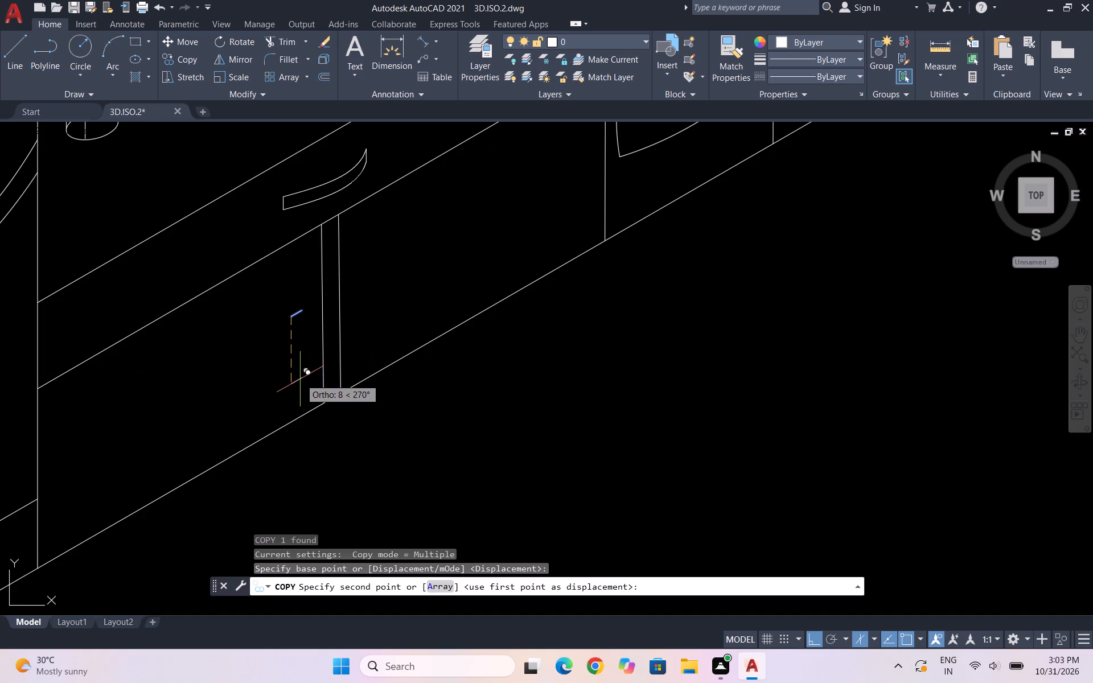
pyautogui.click(300, 379)
pyautogui.press('Escape')
pyautogui.scroll(2, 311, 341)
pyautogui.press('Escape')
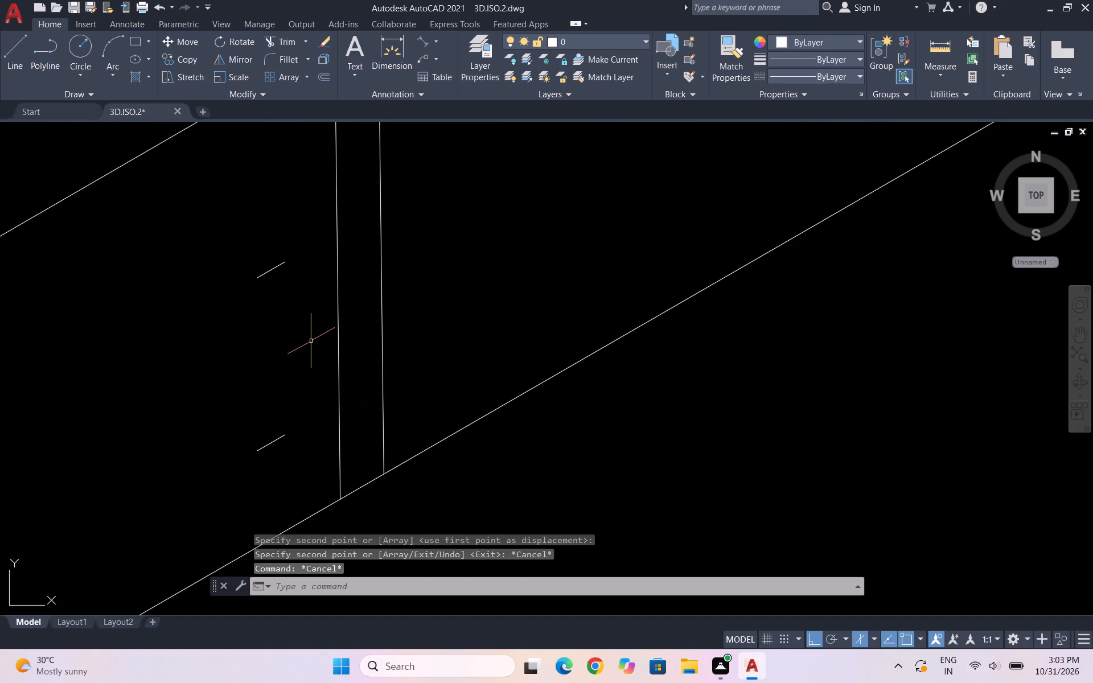
# Draw a spline through the stove-side ends of both short lines, continuing about 15 units at 210° past the lower one.
pyautogui.write('SPL')
pyautogui.press('Return')
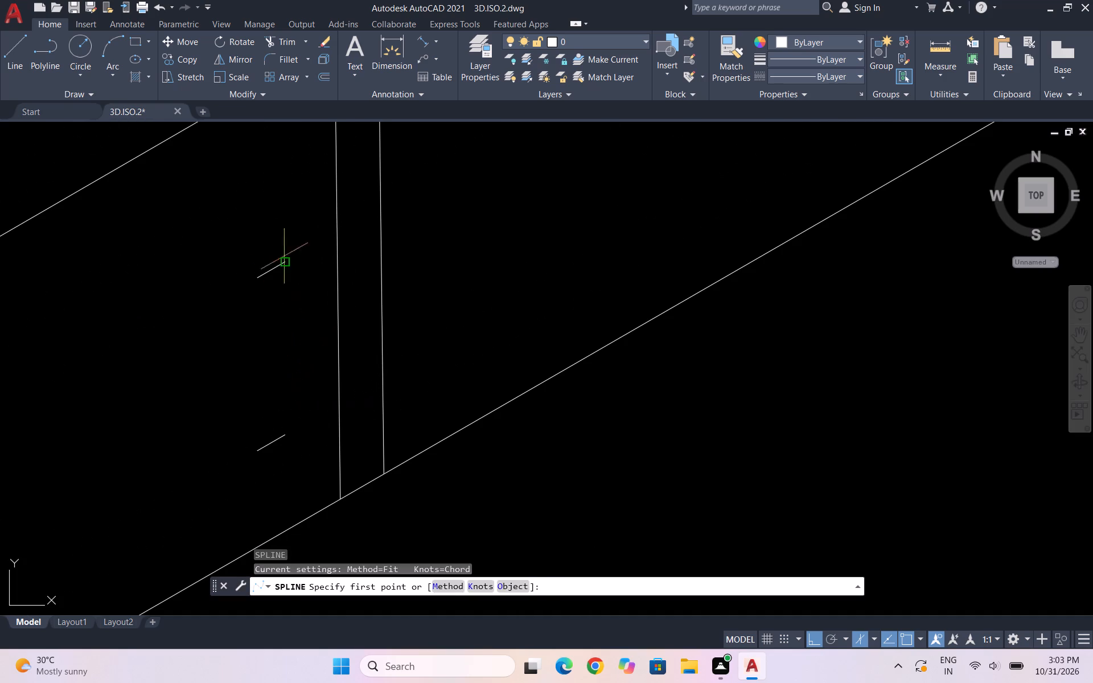
pyautogui.click(284, 266)
pyautogui.click(286, 430)
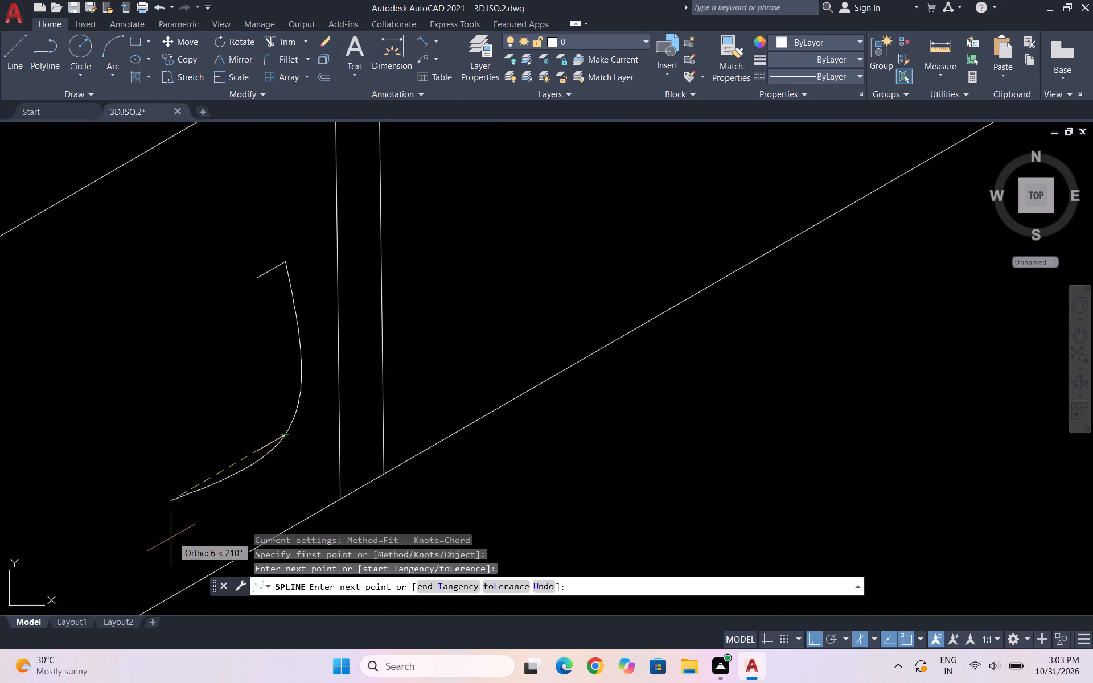
pyautogui.scroll(-2, 176, 501)
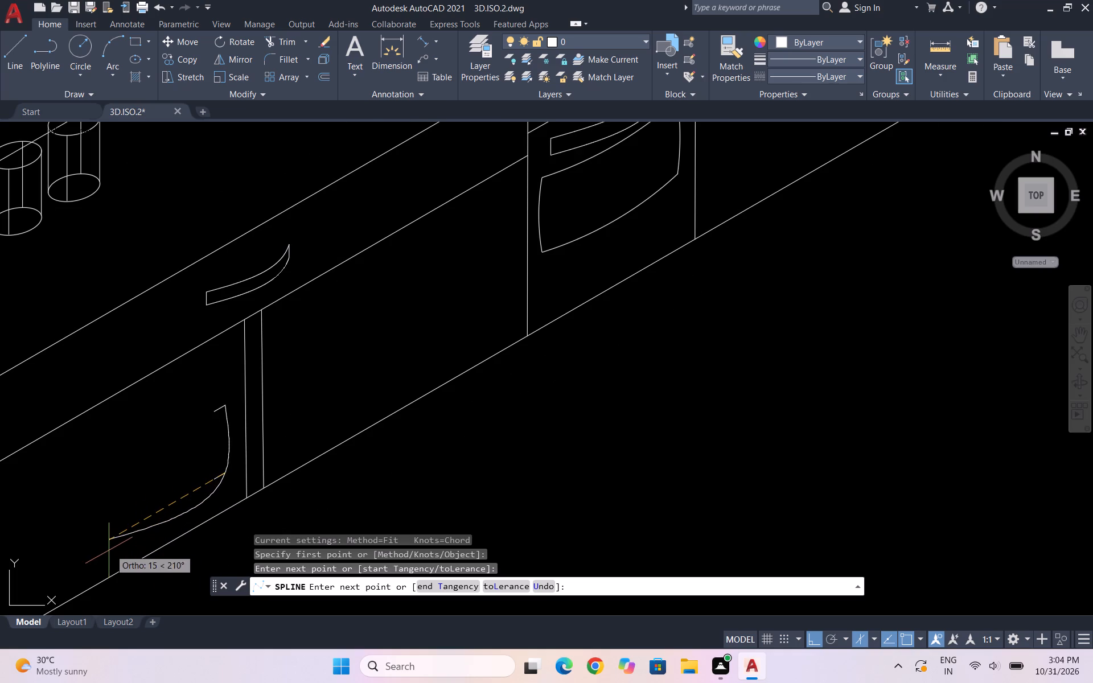
pyautogui.click(109, 550)
pyautogui.press('space')
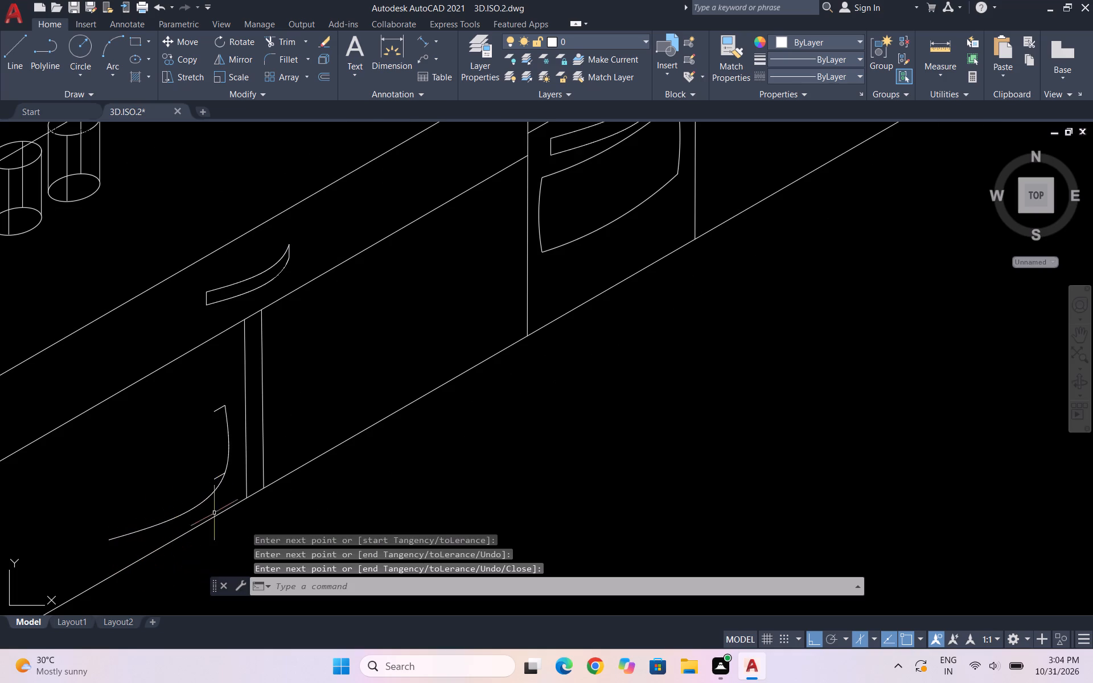
# Trim off the part of the spline that runs past the lower short line.
pyautogui.scroll(2, 217, 509)
pyautogui.write('TR')
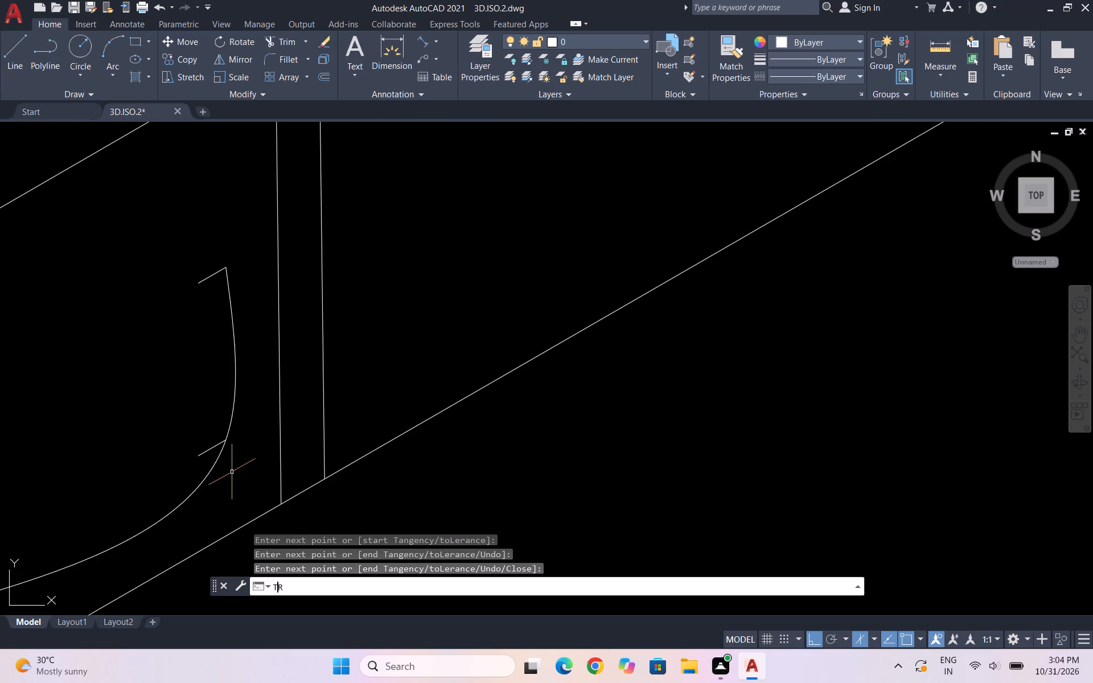
pyautogui.press('Return')
pyautogui.click(192, 488)
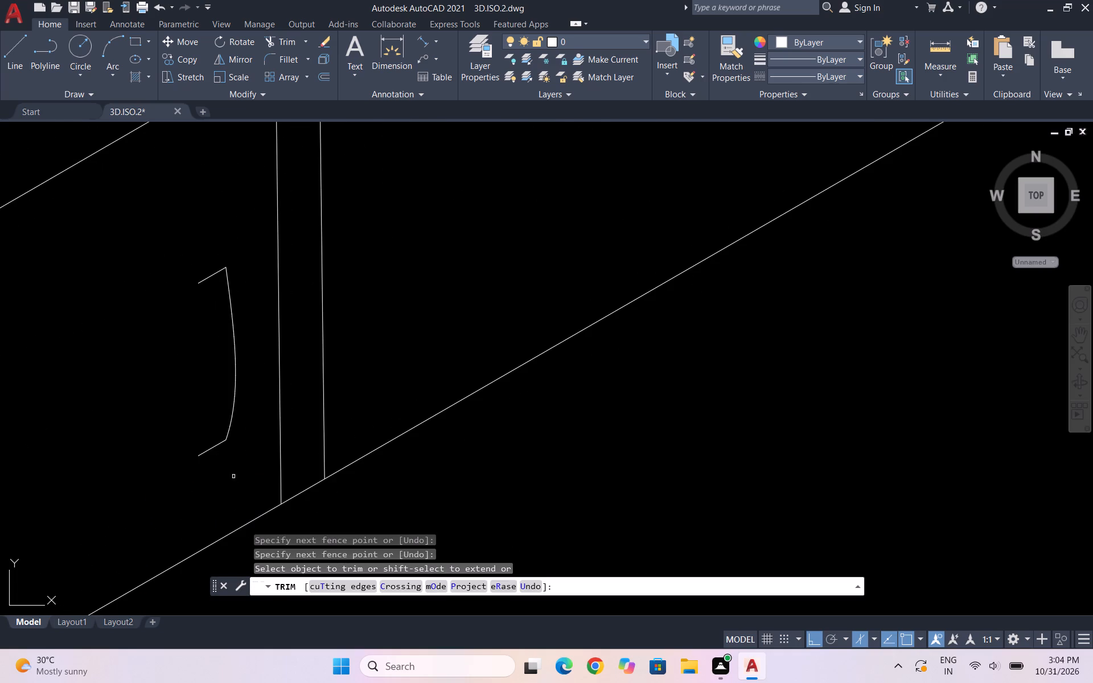
pyautogui.scroll(-2, 273, 446)
pyautogui.press('Escape')
pyautogui.press('Escape')
# Copy the curved spline to the refrigerator-side ends of the short lines, closing the door handle outline.
pyautogui.scroll(3, 268, 402)
pyautogui.moveTo(266, 402); pyautogui.dragTo(254, 400)
pyautogui.click(249, 398)
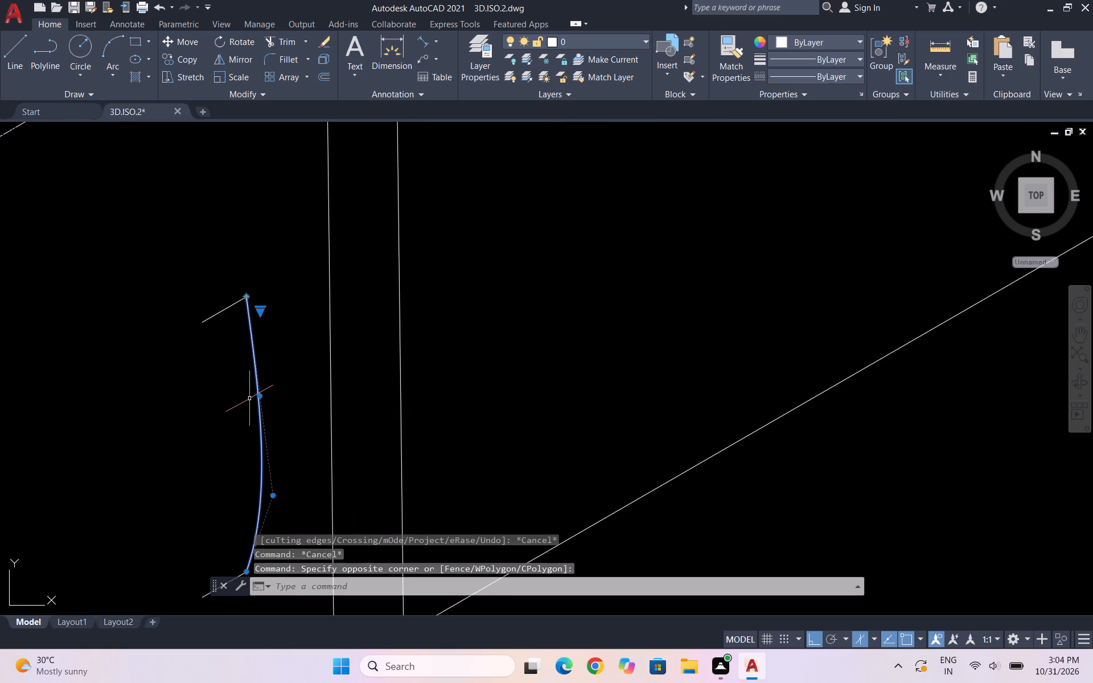
pyautogui.write('CO')
pyautogui.press('Return')
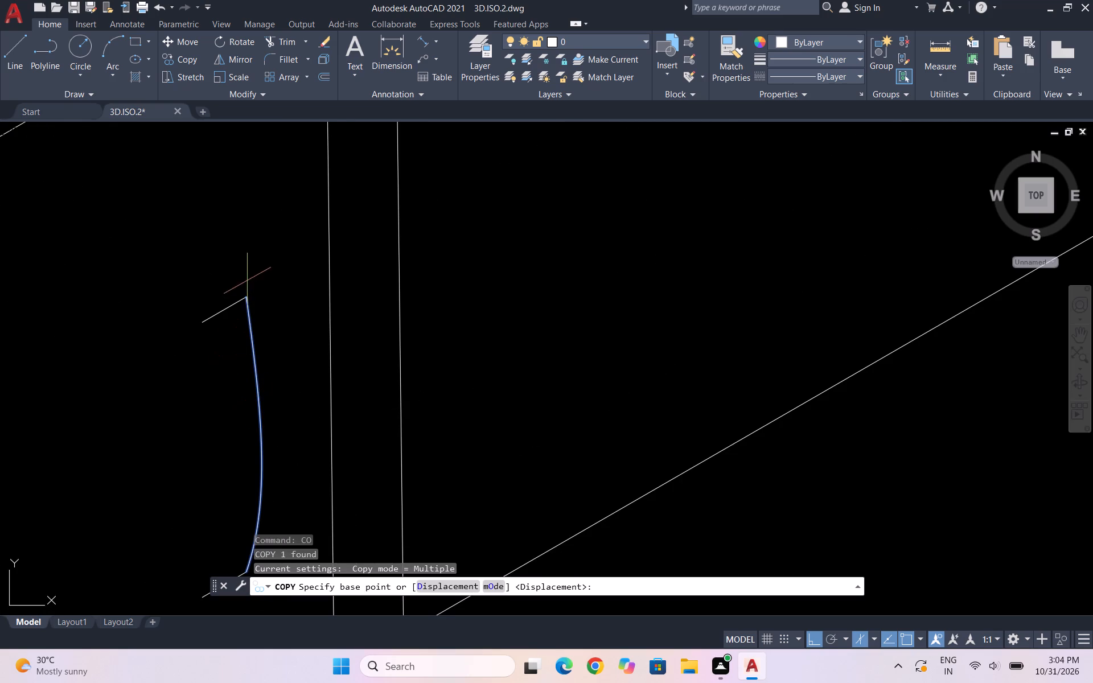
pyautogui.click(249, 293)
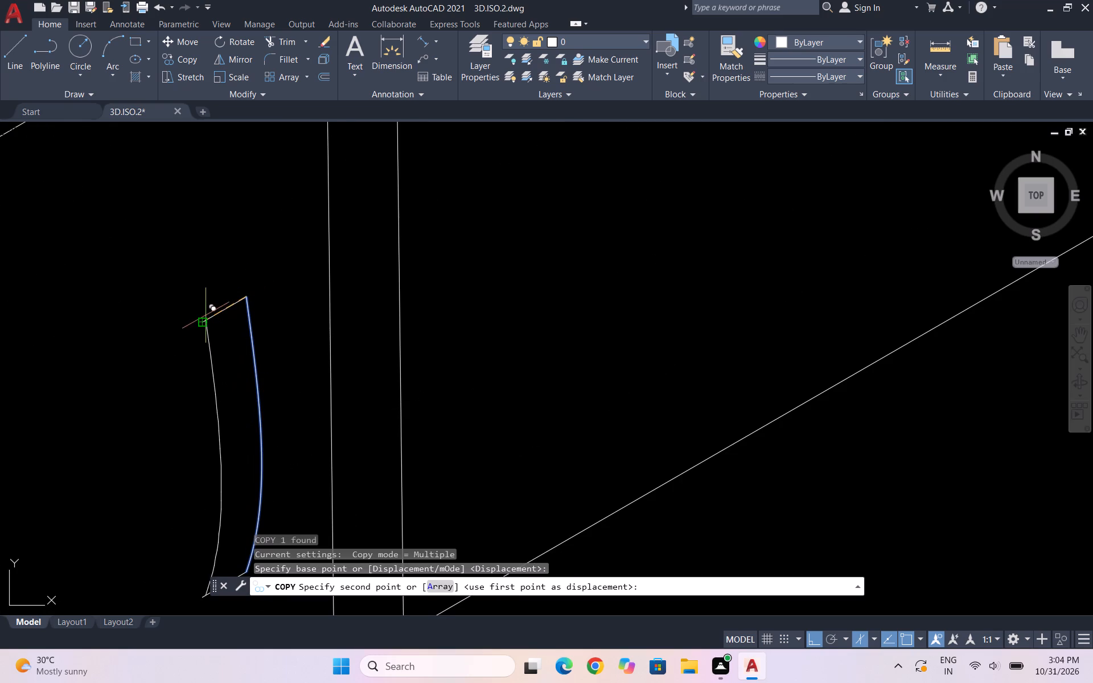
pyautogui.click(201, 318)
pyautogui.press('Escape')
pyautogui.scroll(-4, 372, 281)
pyautogui.press('Escape')
pyautogui.press('Escape')
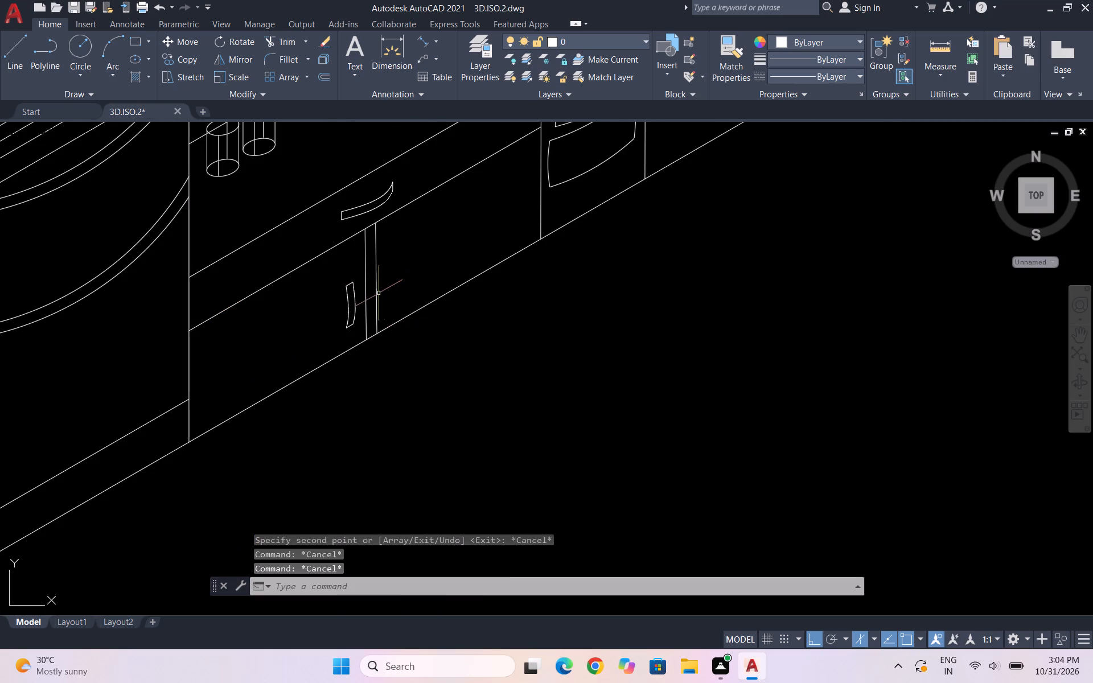
# Copy the complete door handle, both splines and both end lines, about 9 units at 30° across the divider strip onto the other door.
pyautogui.scroll(3, 342, 317)
pyautogui.press('Escape')
pyautogui.scroll(2, 372, 338)
pyautogui.moveTo(408, 378); pyautogui.dragTo(395, 360)
pyautogui.click(266, 346)
pyautogui.scroll(-2, 284, 426)
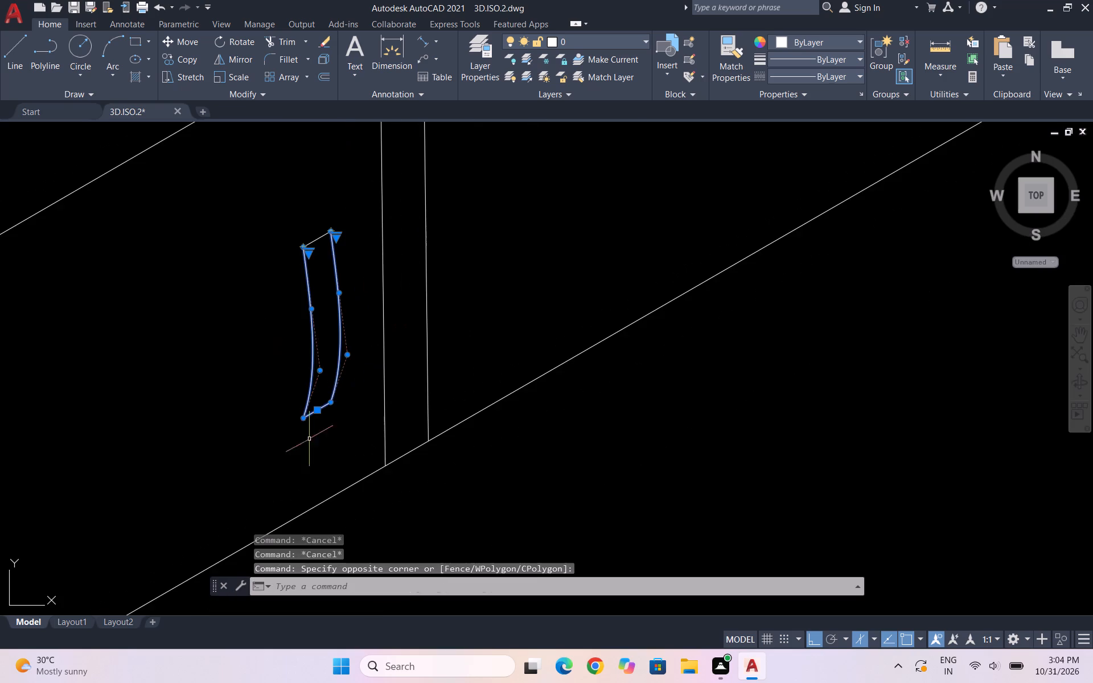
pyautogui.scroll(3, 324, 249)
pyautogui.moveTo(324, 249); pyautogui.dragTo(245, 197)
pyautogui.click(233, 183)
pyautogui.scroll(-3, 246, 238)
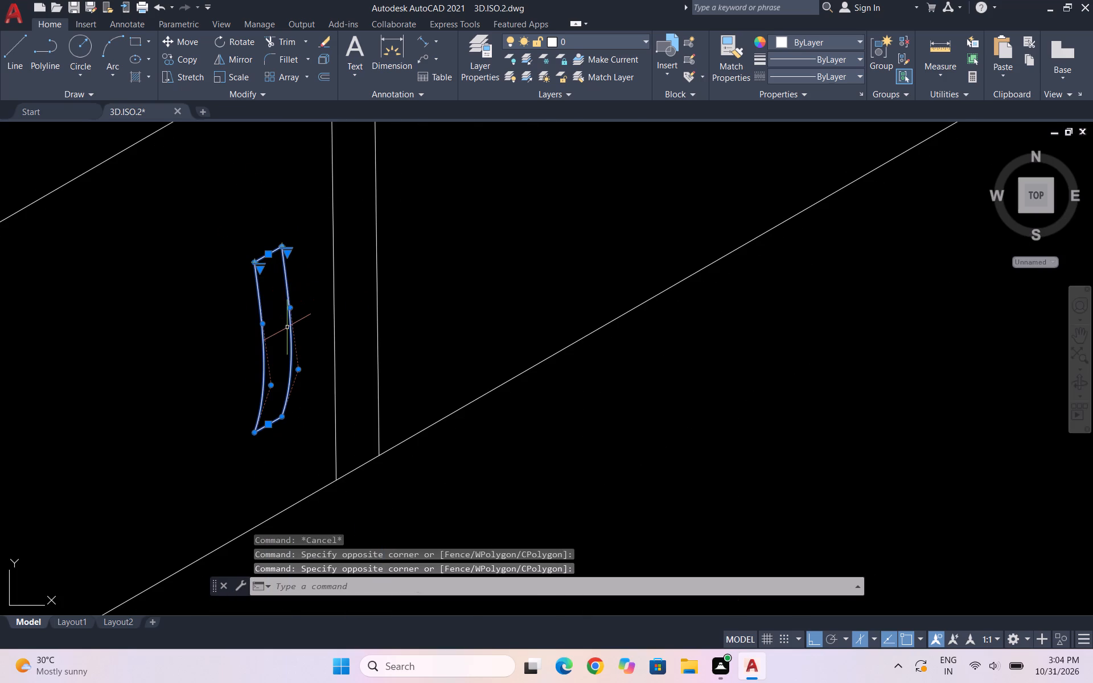
pyautogui.write('CO')
pyautogui.press('Return')
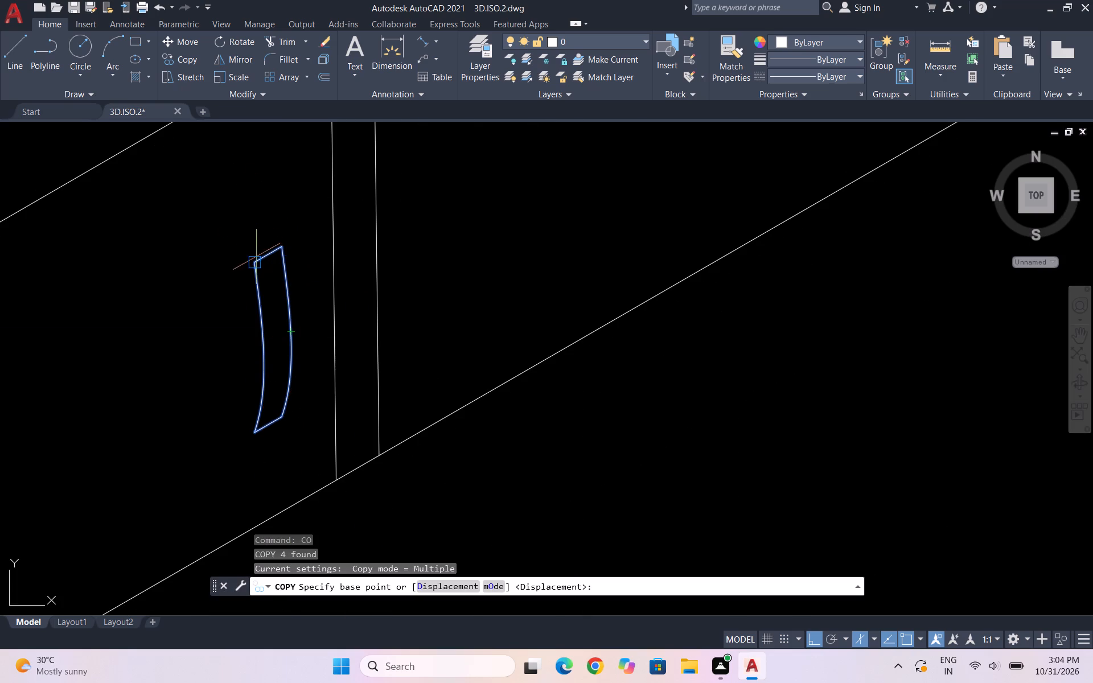
pyautogui.click(254, 262)
pyautogui.scroll(-2, 250, 265)
pyautogui.scroll(2, 299, 231)
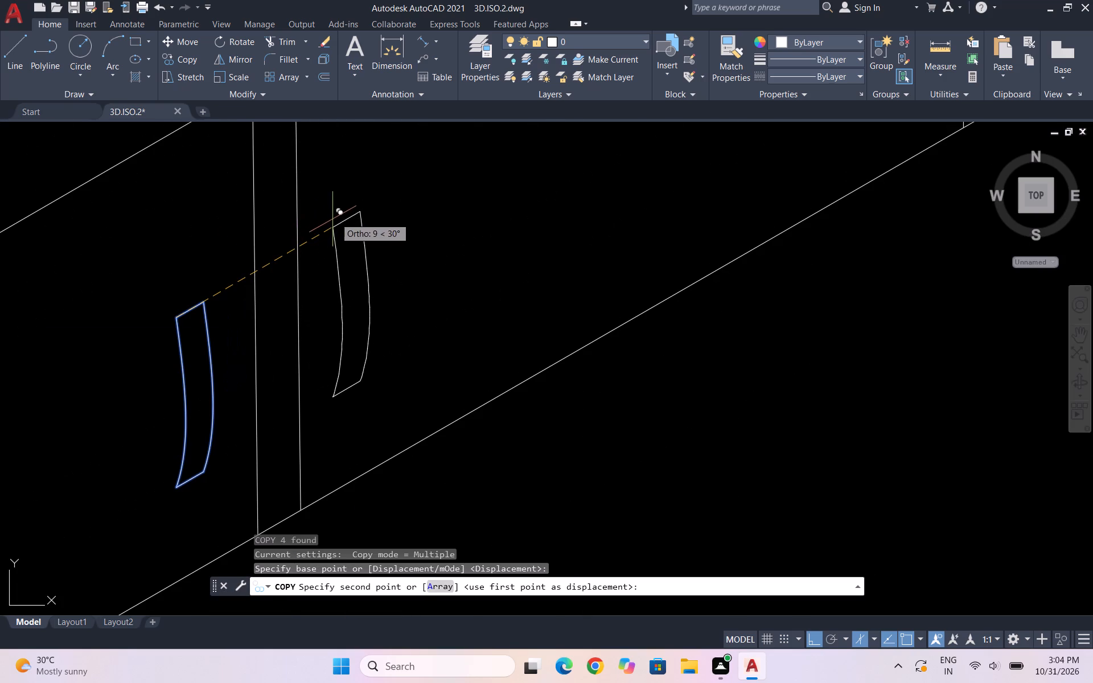
pyautogui.click(340, 214)
pyautogui.press('Escape')
pyautogui.scroll(-4, 370, 242)
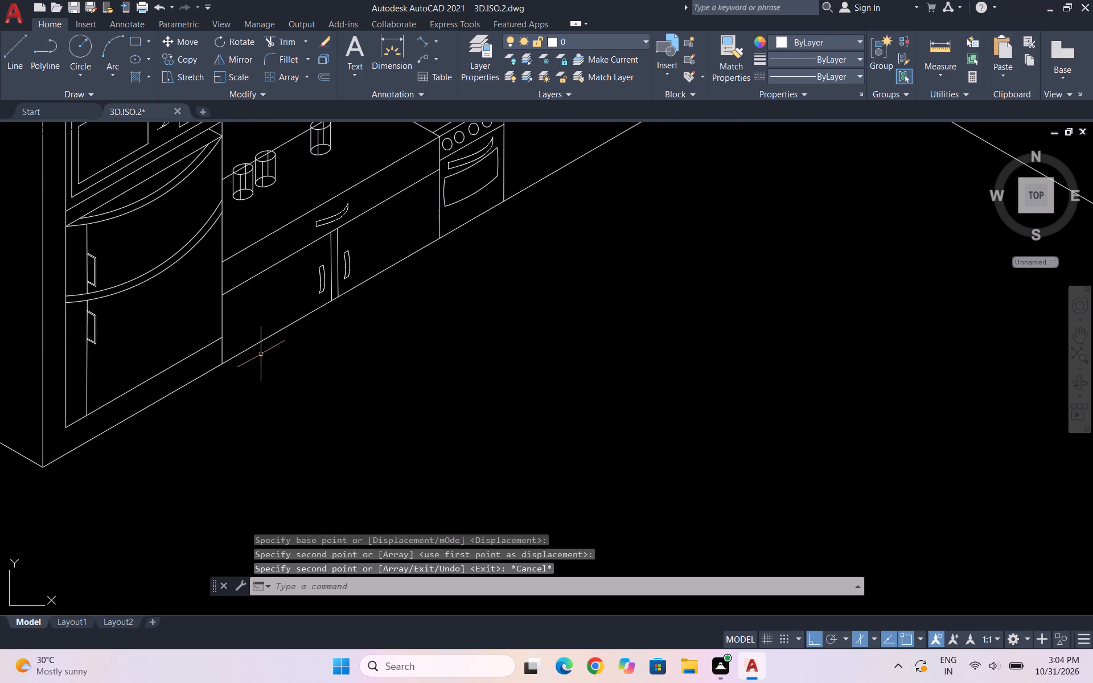
pyautogui.press('Escape')
pyautogui.press('Escape')
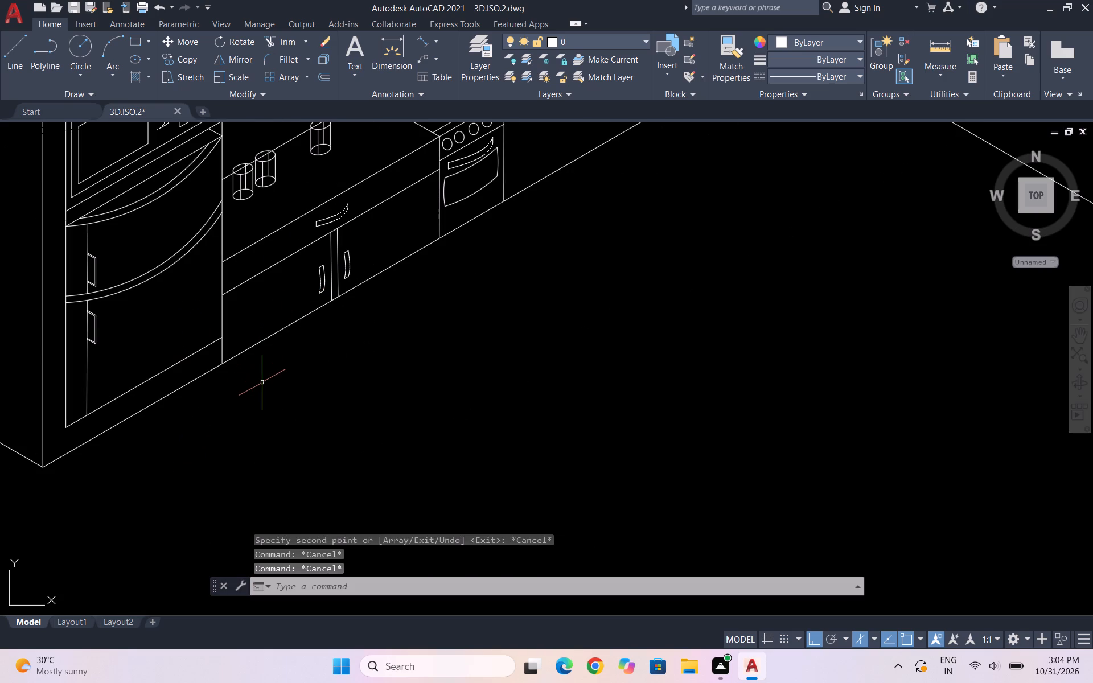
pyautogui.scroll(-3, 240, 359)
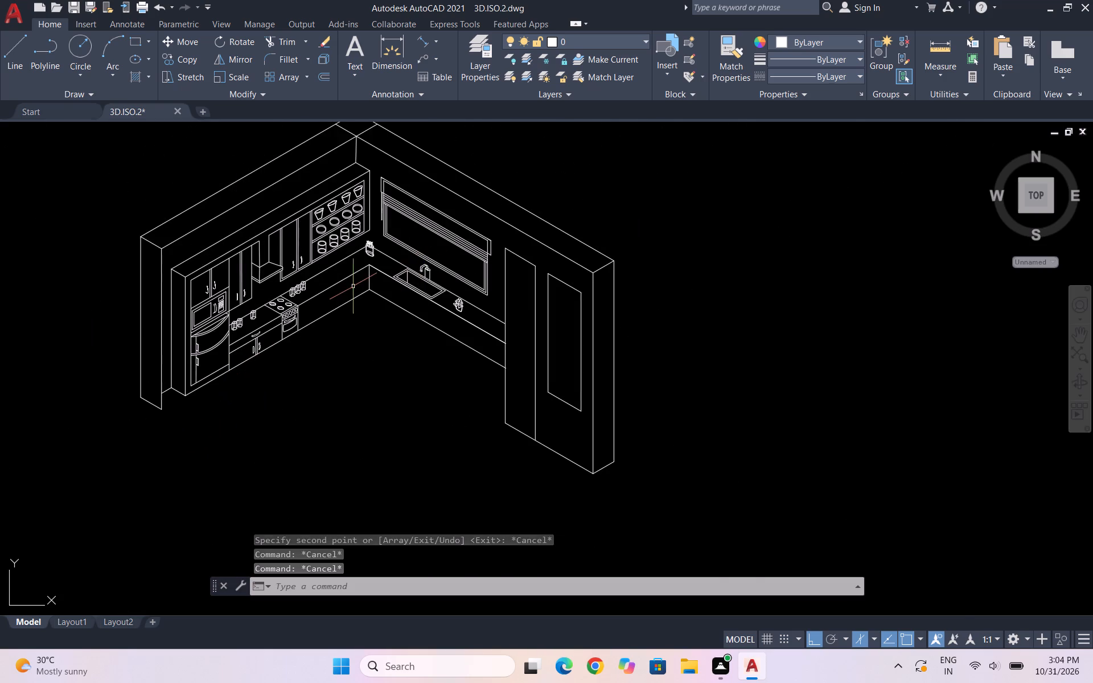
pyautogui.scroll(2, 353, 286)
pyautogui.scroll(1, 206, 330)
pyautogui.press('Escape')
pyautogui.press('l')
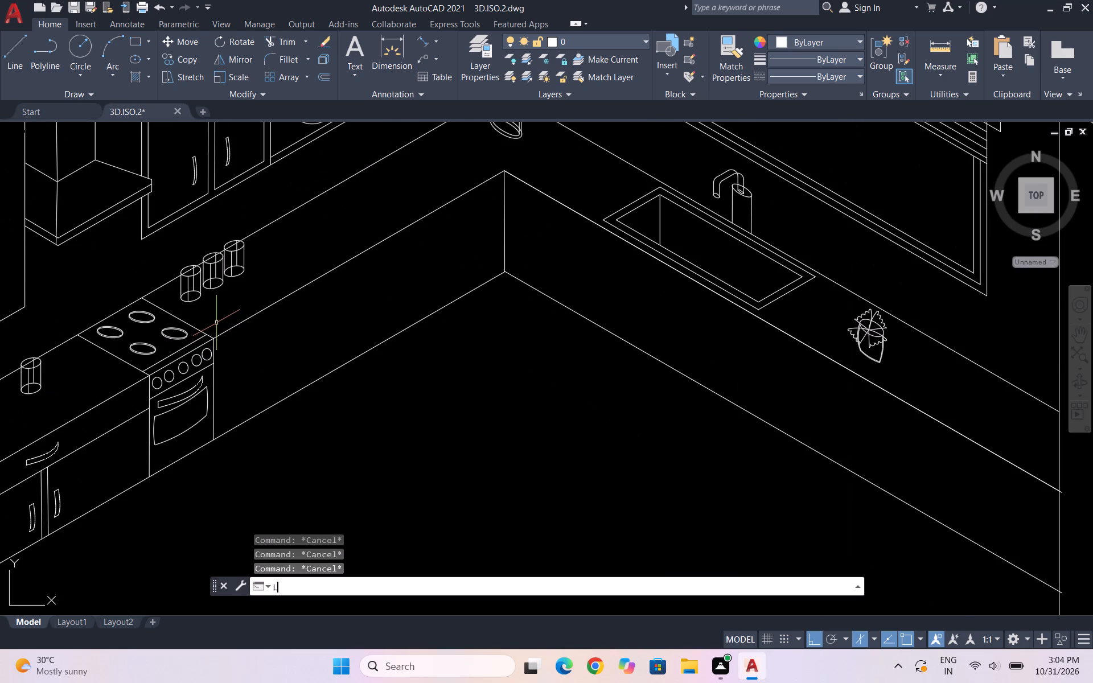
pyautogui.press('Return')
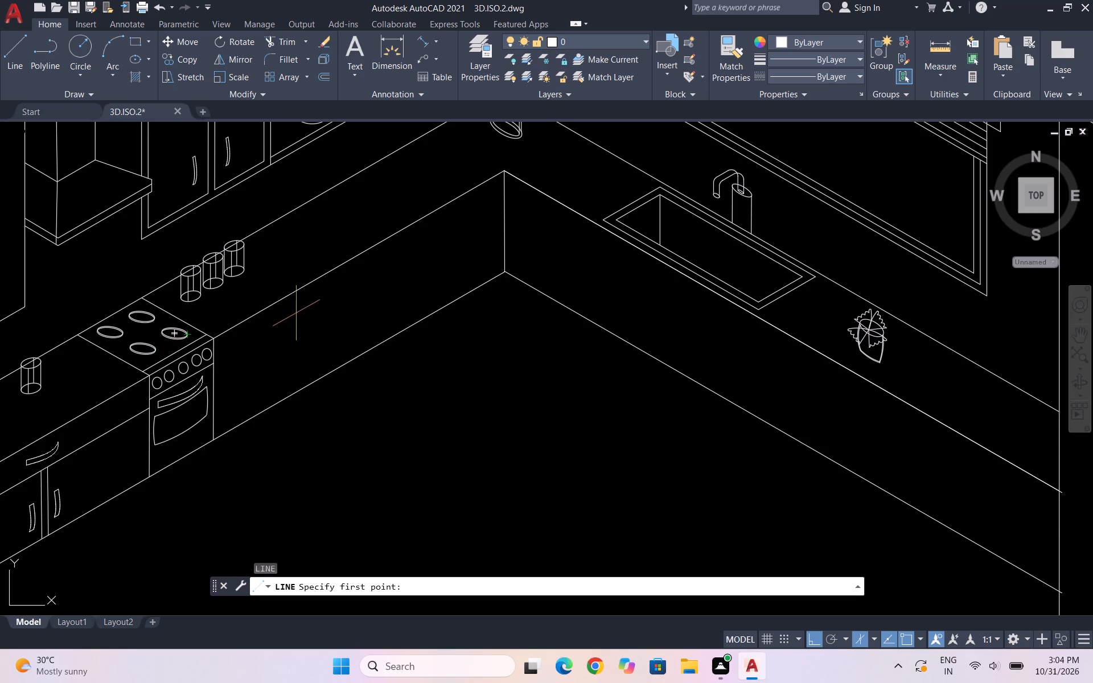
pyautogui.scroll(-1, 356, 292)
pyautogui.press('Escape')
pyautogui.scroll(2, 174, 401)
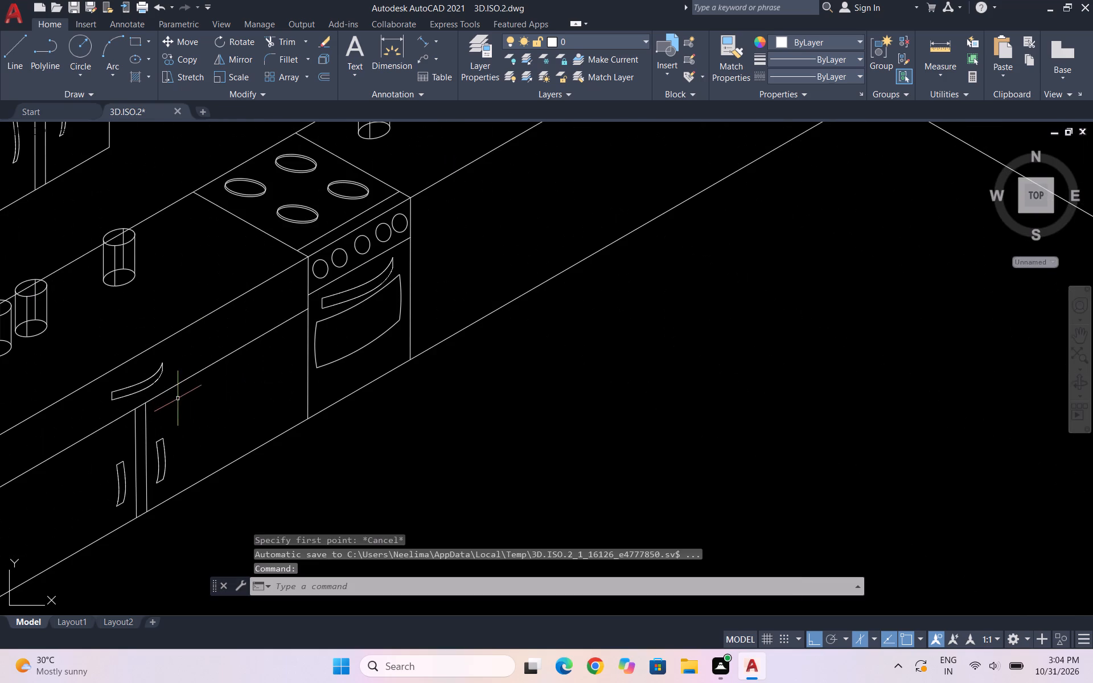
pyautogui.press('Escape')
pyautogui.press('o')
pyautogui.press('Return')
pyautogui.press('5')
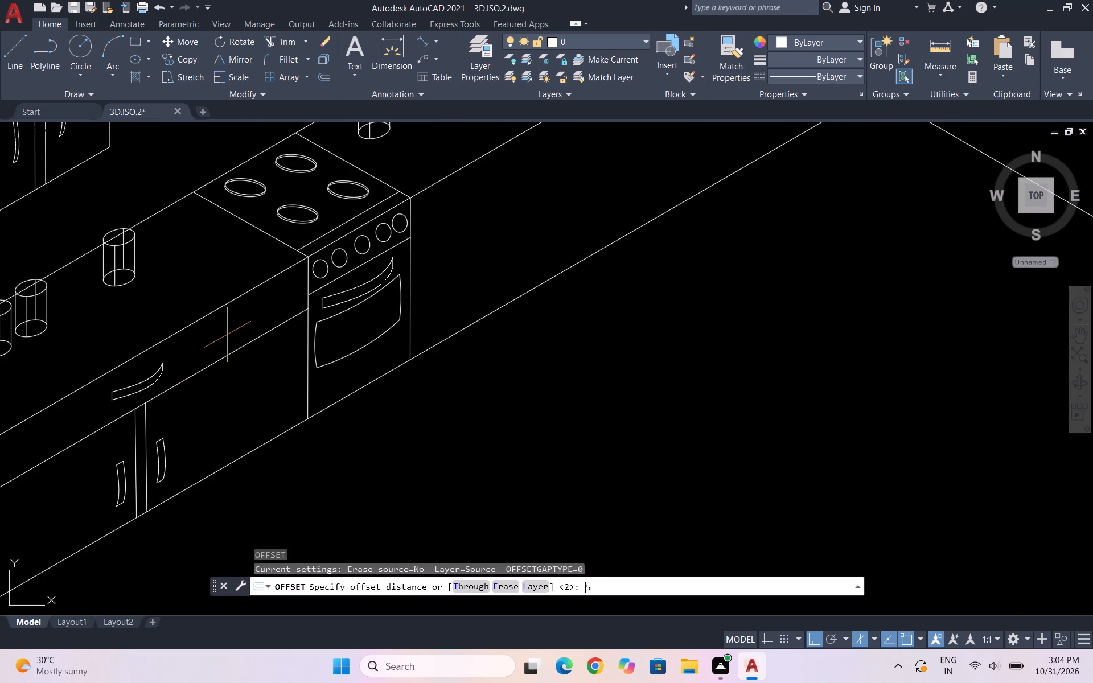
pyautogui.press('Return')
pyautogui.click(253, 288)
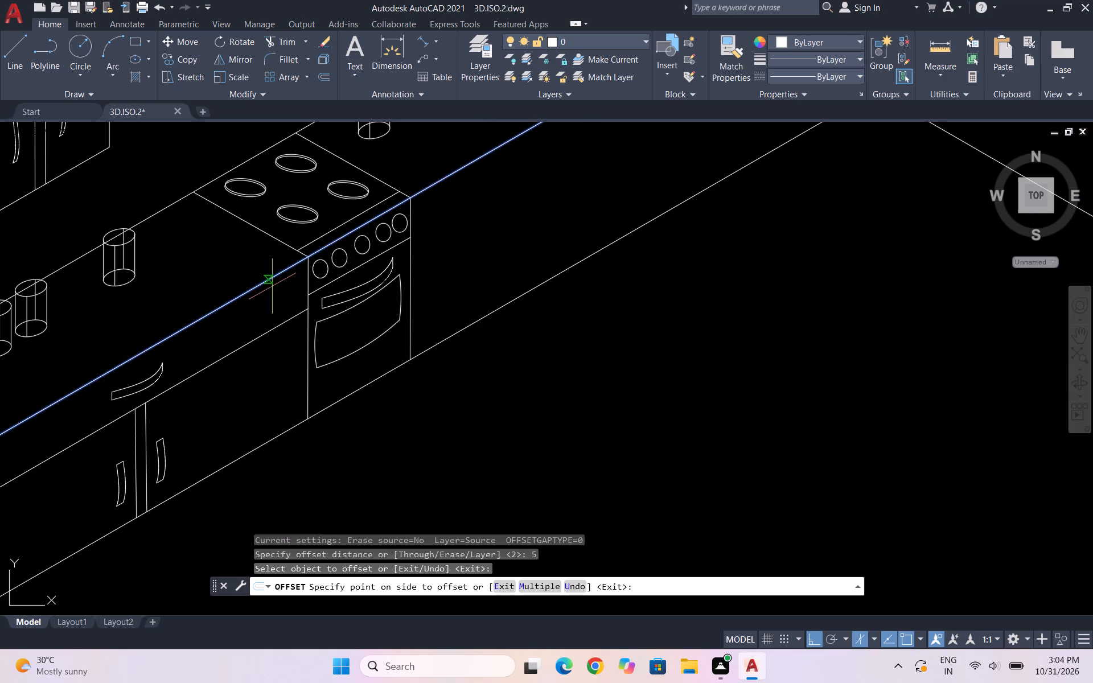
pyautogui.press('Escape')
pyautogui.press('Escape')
# Offset the countertop's front edge along the refrigerator and stove wall downward by 2 units.
pyautogui.press('o')
pyautogui.press('Return')
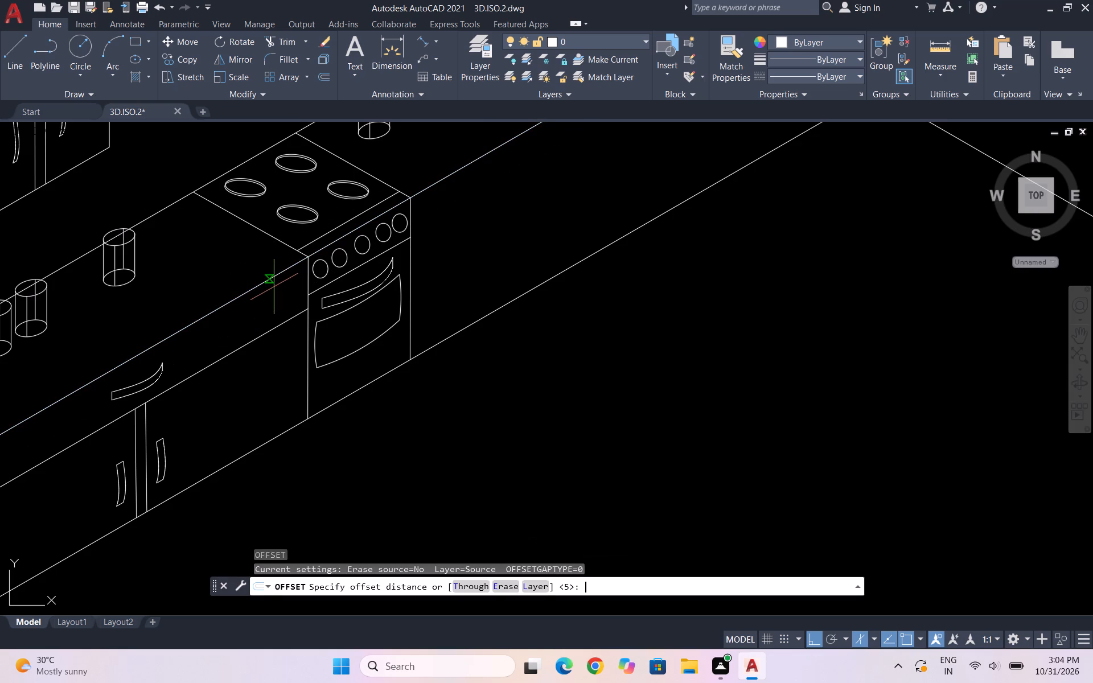
pyautogui.press('2')
pyautogui.press('Return')
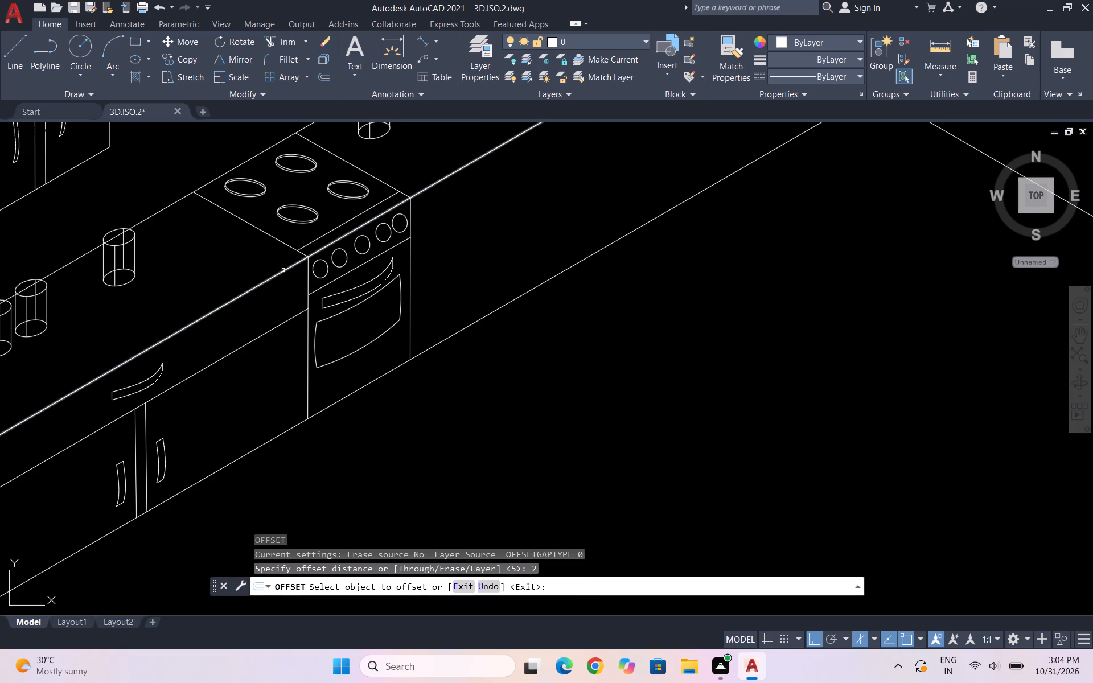
pyautogui.moveTo(283, 270); pyautogui.dragTo(283, 284)
pyautogui.click(283, 293)
pyautogui.scroll(-1, 320, 226)
pyautogui.scroll(-1, 430, 219)
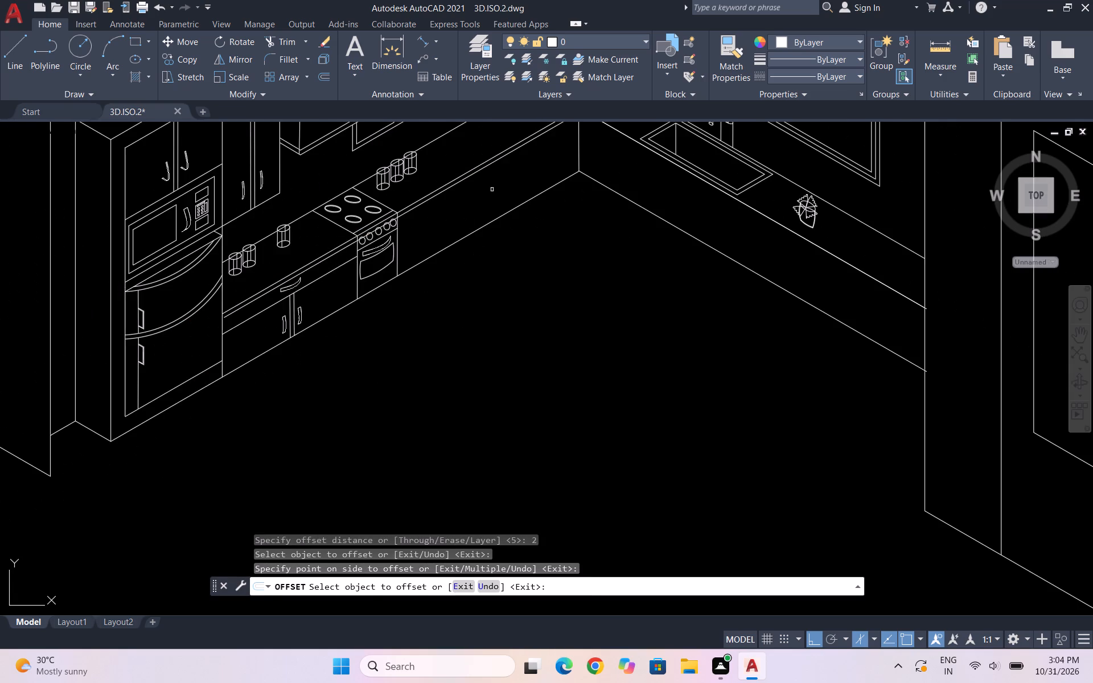
# Offset the sink countertop's front edge downward by the same 2-unit distance.
pyautogui.scroll(-1, 470, 204)
pyautogui.scroll(3, 549, 147)
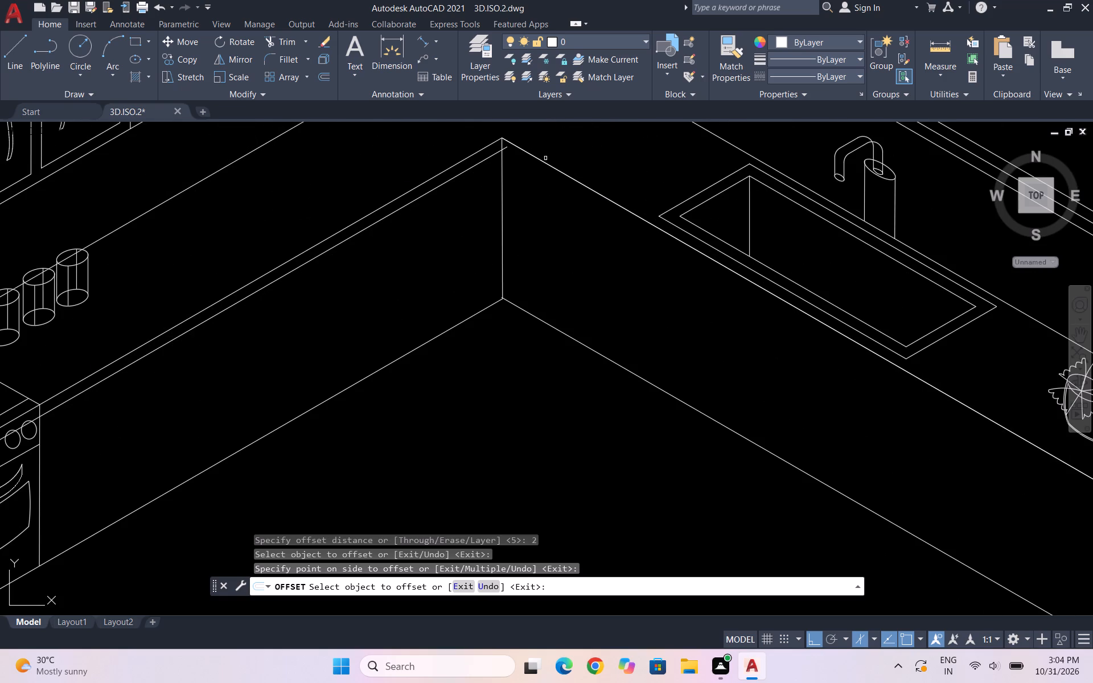
pyautogui.click(545, 161)
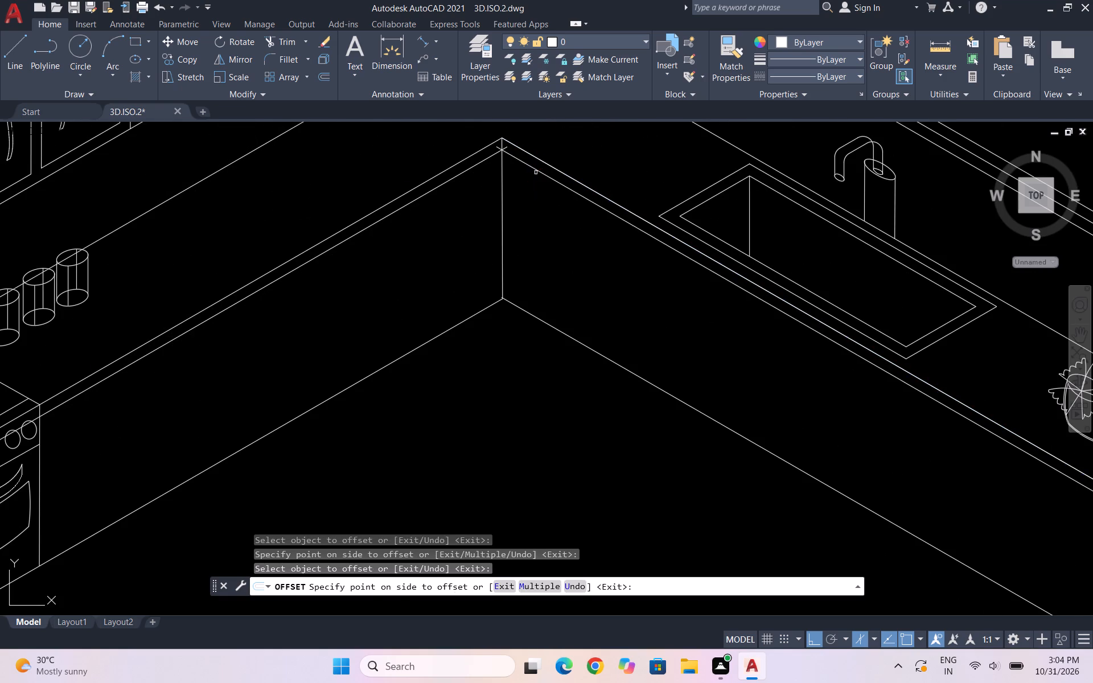
pyautogui.click(536, 172)
pyautogui.press('Escape')
pyautogui.press('Escape')
pyautogui.press('Escape')
pyautogui.scroll(-3, 633, 178)
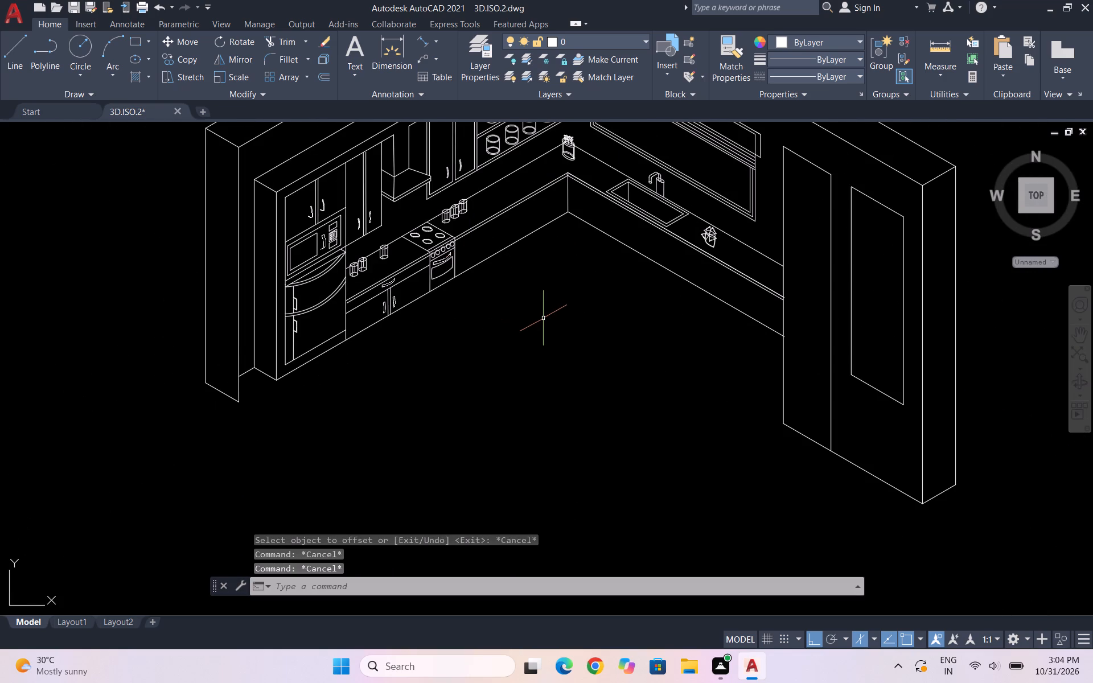
# Trim the new countertop thickness line off the stove front, from its refrigerator-side edge through the first two knobs to the third.
pyautogui.press('Escape')
pyautogui.press('Escape')
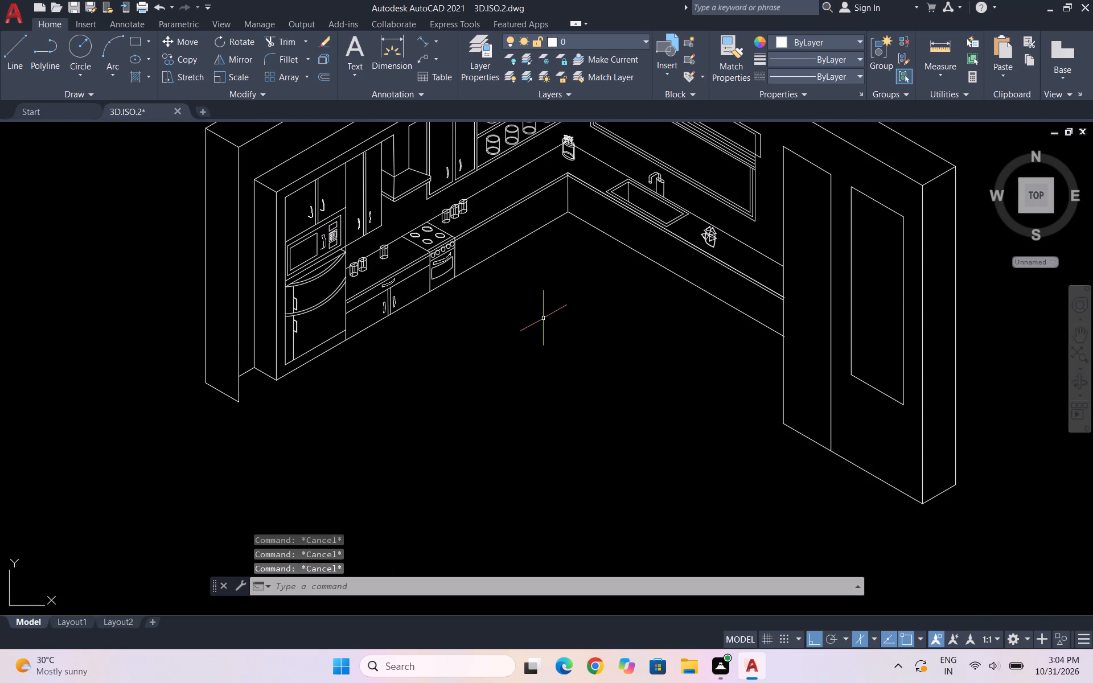
pyautogui.press('Escape')
pyautogui.write('TR')
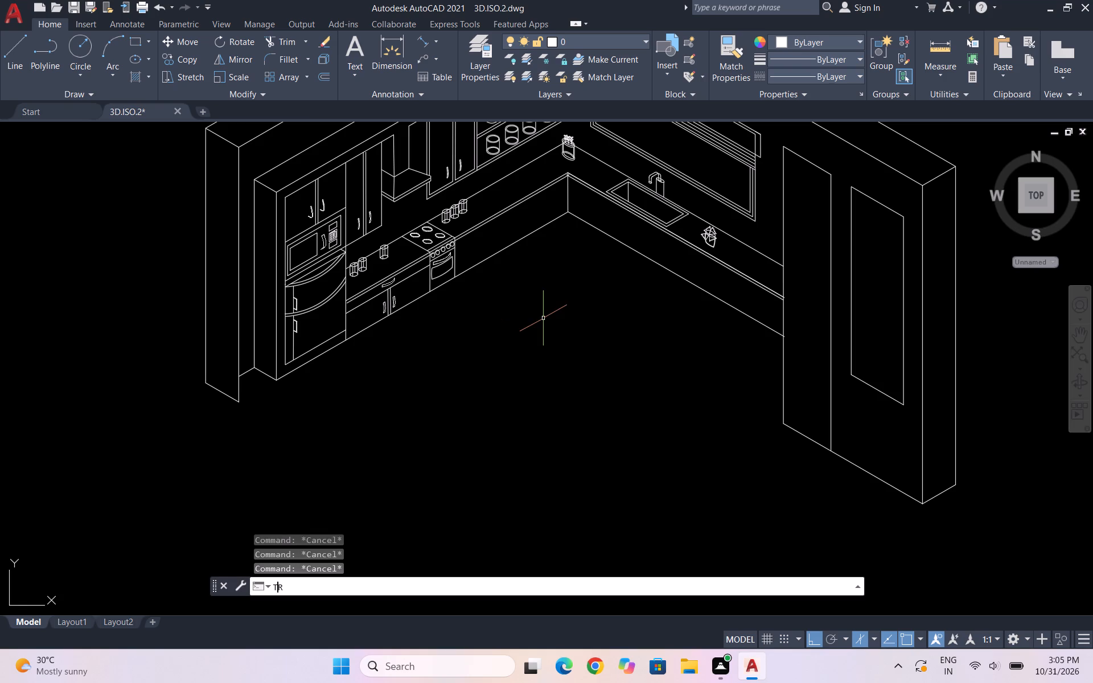
pyautogui.press('Return')
pyautogui.scroll(3, 473, 248)
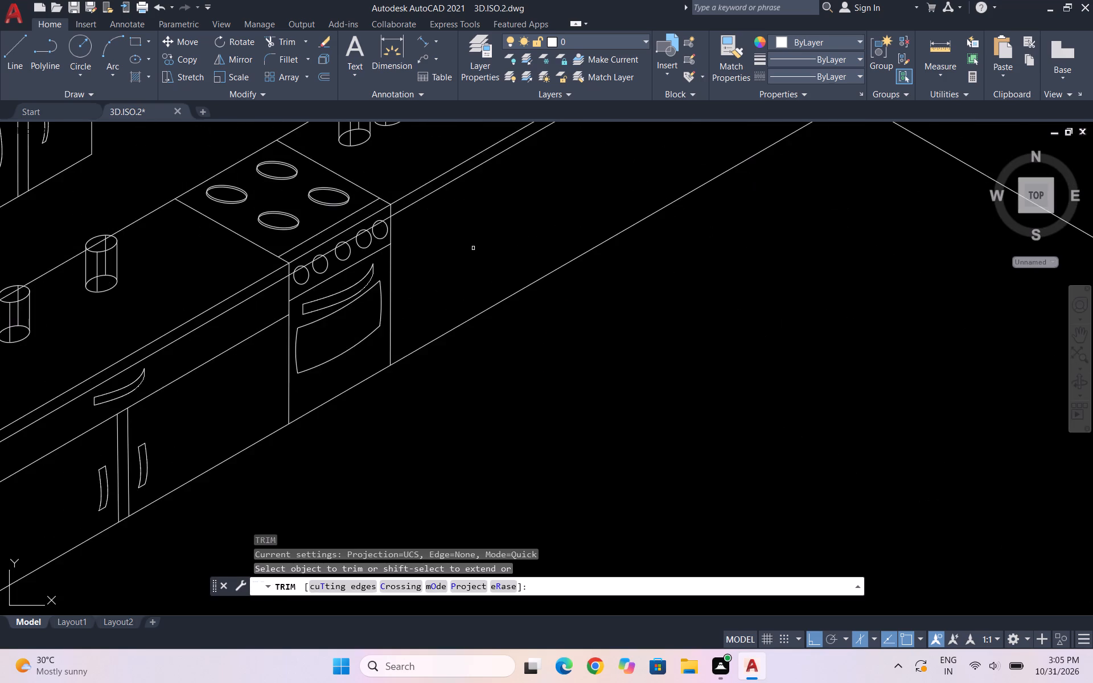
pyautogui.scroll(3, 318, 238)
pyautogui.scroll(3, 286, 323)
pyautogui.moveTo(262, 332); pyautogui.dragTo(274, 397)
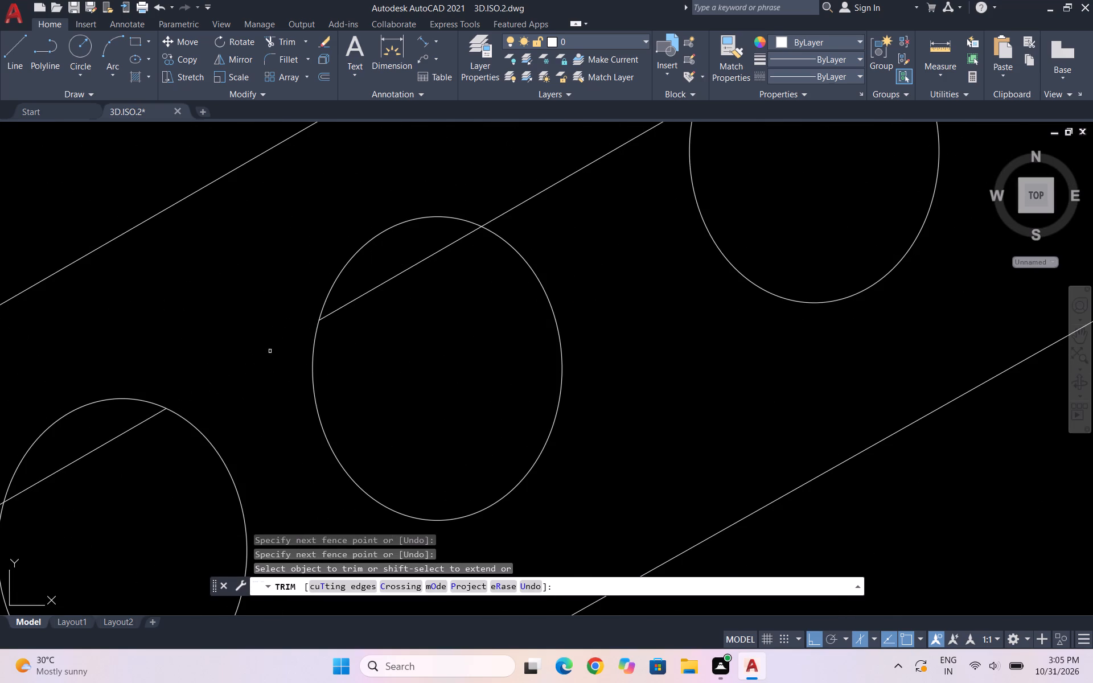
pyautogui.moveTo(412, 265); pyautogui.dragTo(445, 323)
pyautogui.moveTo(548, 147); pyautogui.dragTo(713, 294)
pyautogui.scroll(-2, 609, 254)
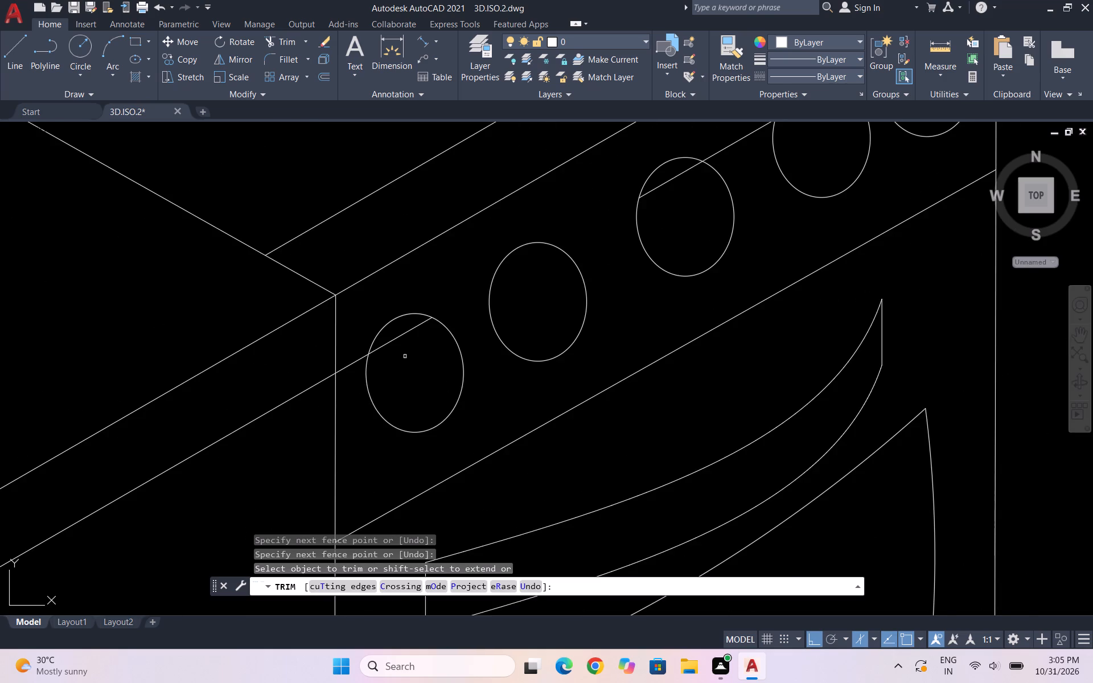
pyautogui.scroll(1, 400, 353)
pyautogui.moveTo(387, 330); pyautogui.dragTo(402, 360)
pyautogui.moveTo(332, 359); pyautogui.dragTo(320, 407)
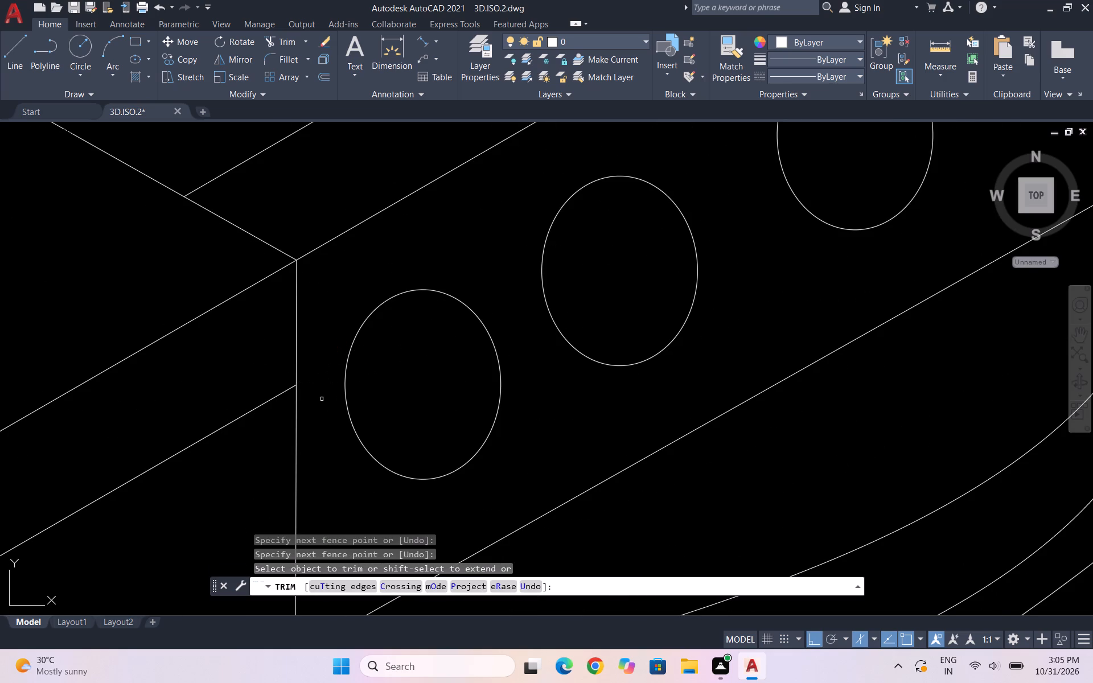
pyautogui.scroll(-3, 369, 302)
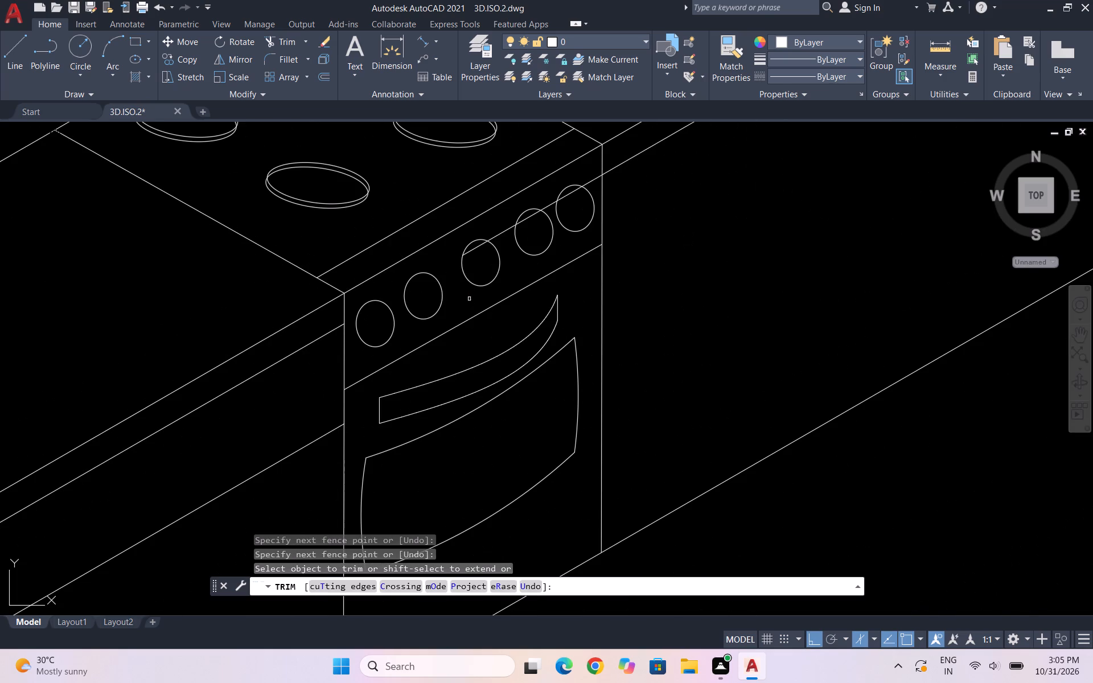
# Trim the rest of the thickness line inside and between the three remaining stove knobs, up to the stove's corner-side edge.
pyautogui.scroll(2, 494, 232)
pyautogui.moveTo(495, 231); pyautogui.dragTo(523, 271)
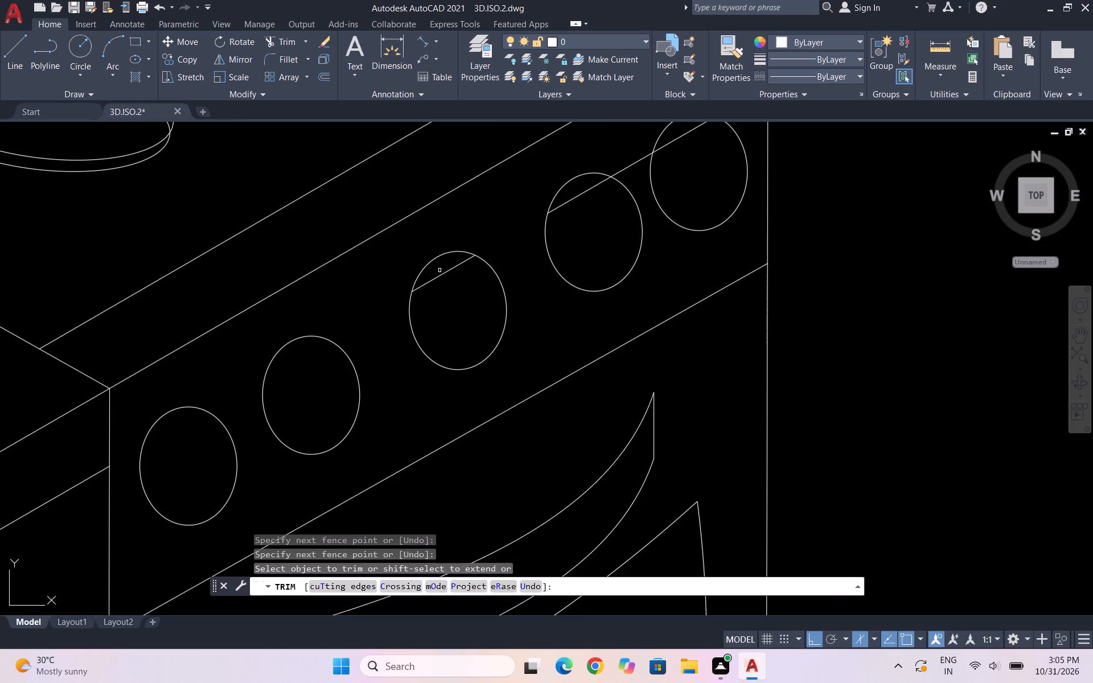
pyautogui.moveTo(441, 273); pyautogui.dragTo(451, 296)
pyautogui.click(571, 202)
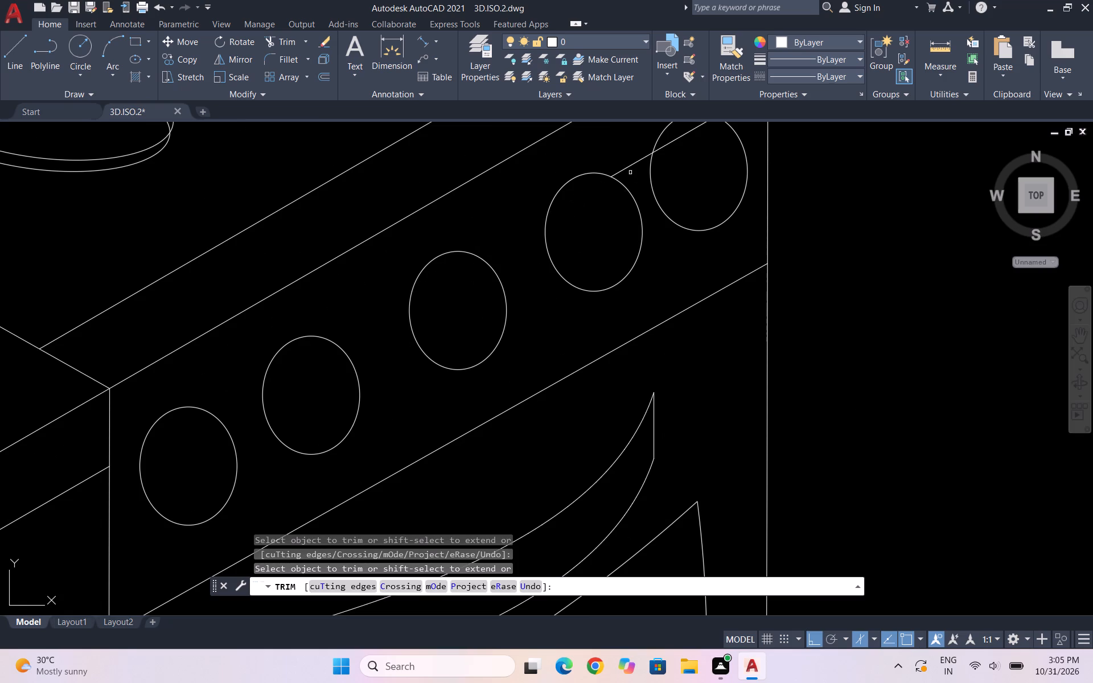
pyautogui.click(629, 170)
pyautogui.click(618, 156)
pyautogui.scroll(-2, 607, 205)
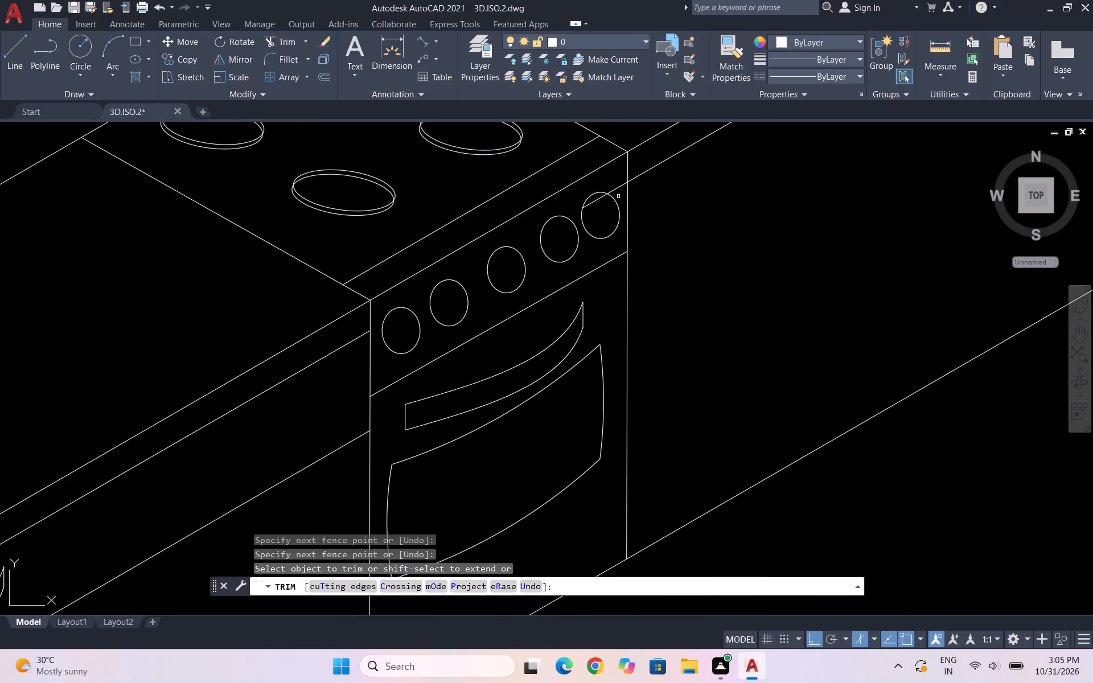
pyautogui.scroll(3, 607, 194)
pyautogui.click(569, 213)
pyautogui.moveTo(634, 170); pyautogui.dragTo(646, 185)
pyautogui.scroll(-3, 641, 170)
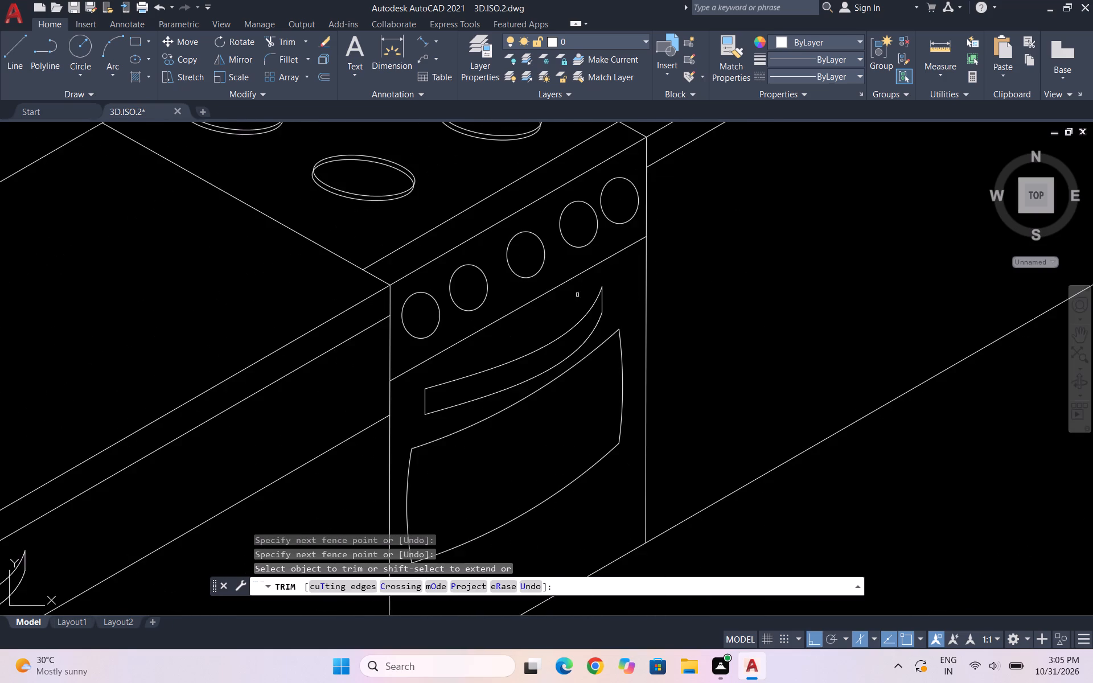
# Trim the overlapping ends of the two countertop thickness lines where they cross at the inner corner of the counters.
pyautogui.scroll(-3, 682, 196)
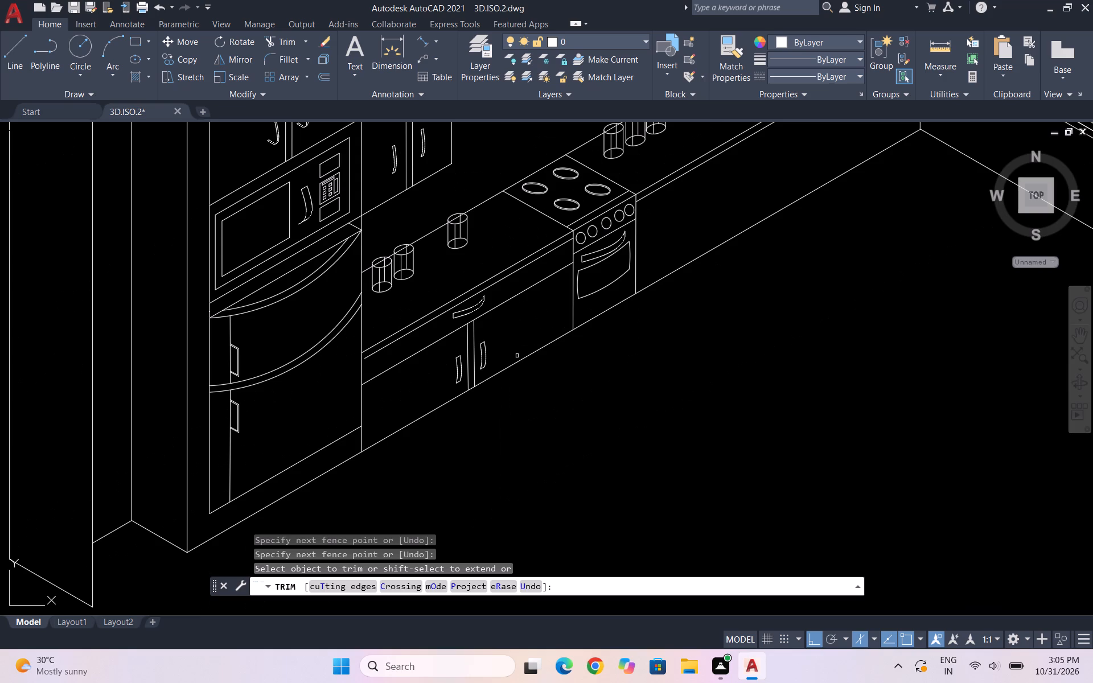
pyautogui.scroll(-2, 529, 319)
pyautogui.scroll(4, 675, 233)
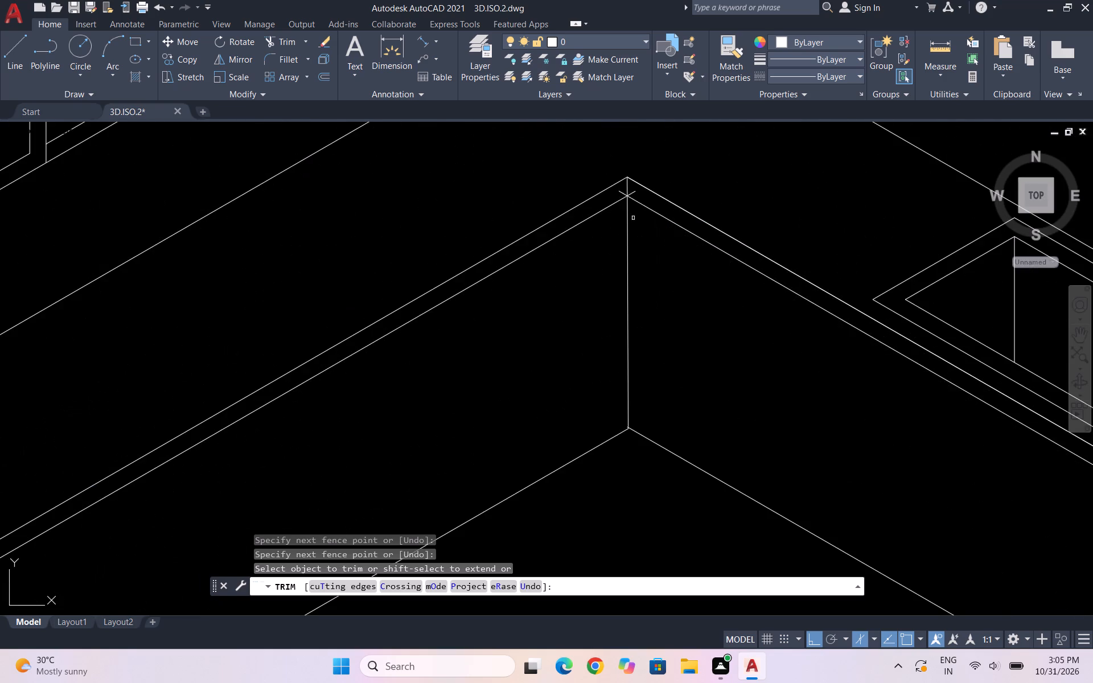
pyautogui.scroll(4, 627, 182)
pyautogui.click(587, 241)
pyautogui.click(597, 233)
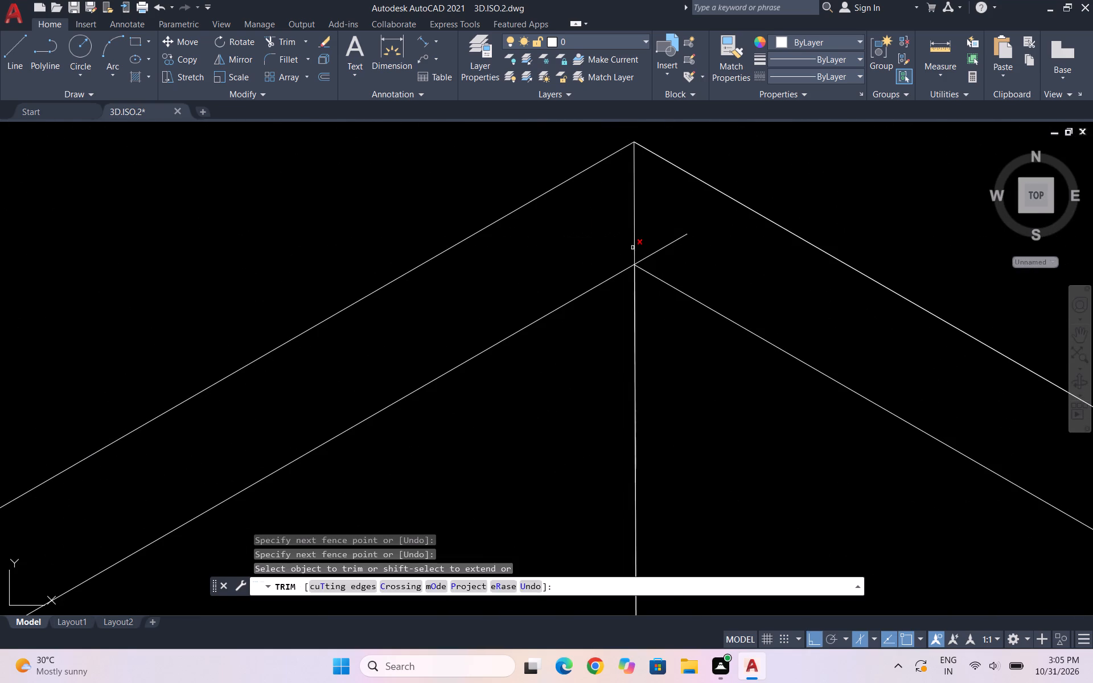
pyautogui.moveTo(649, 245); pyautogui.dragTo(661, 251)
pyautogui.scroll(-4, 675, 219)
pyautogui.scroll(-3, 611, 285)
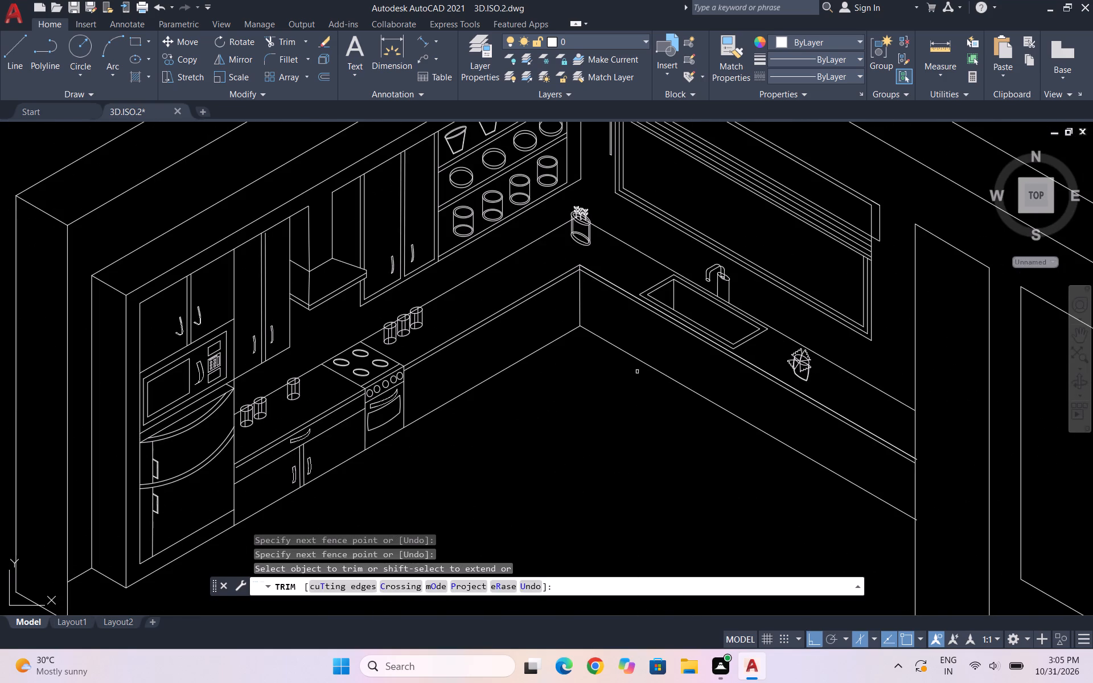
# Trim the overhanging end of the sink countertop's front lines back to the tall panel's vertical edge and end the Trim command.
pyautogui.scroll(3, 927, 483)
pyautogui.scroll(4, 886, 420)
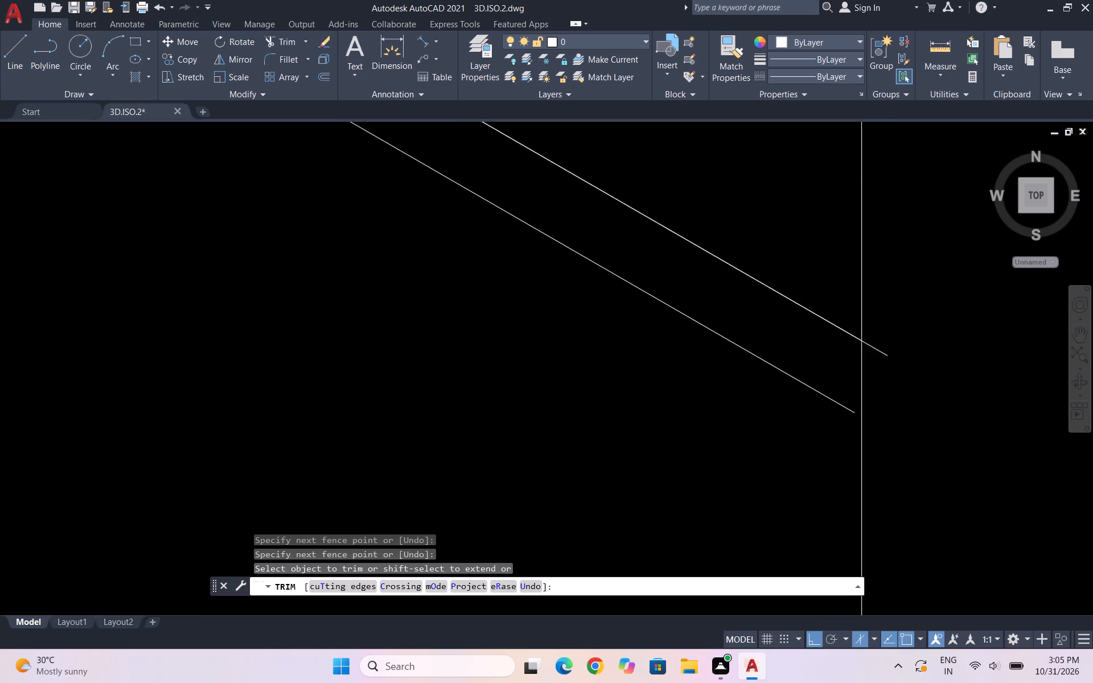
pyautogui.keyDown('shift'); pyautogui.click(817, 396); pyautogui.keyUp('shift')
pyautogui.moveTo(877, 290); pyautogui.dragTo(861, 378)
pyautogui.scroll(-3, 912, 305)
pyautogui.scroll(-4, 521, 421)
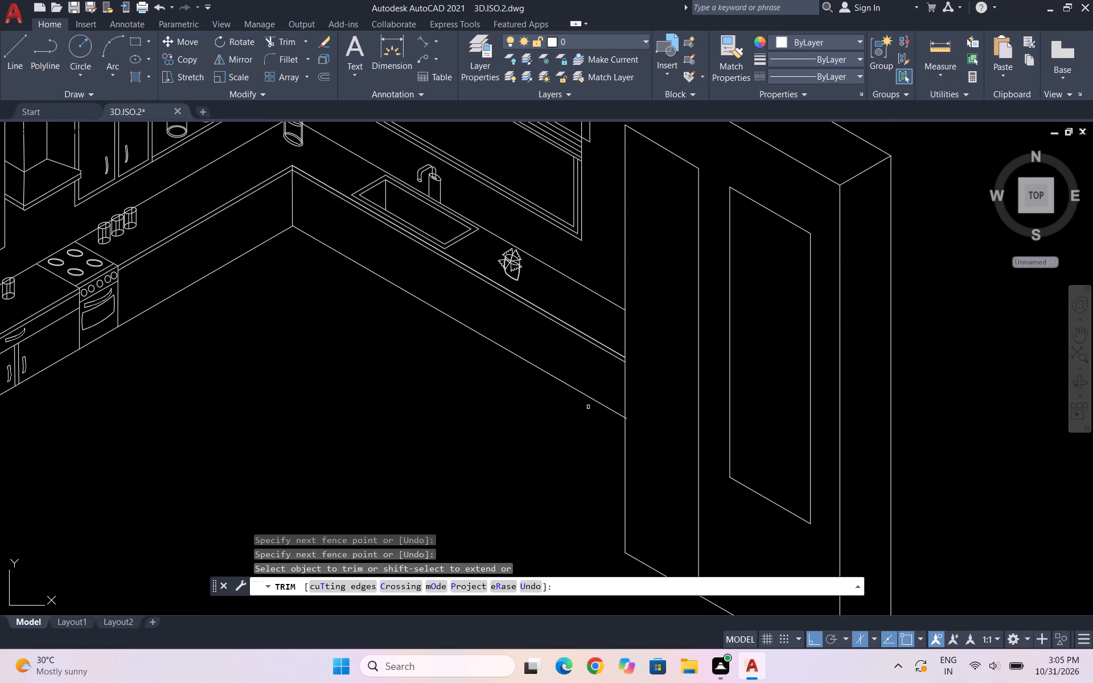
pyautogui.scroll(-1, 627, 377)
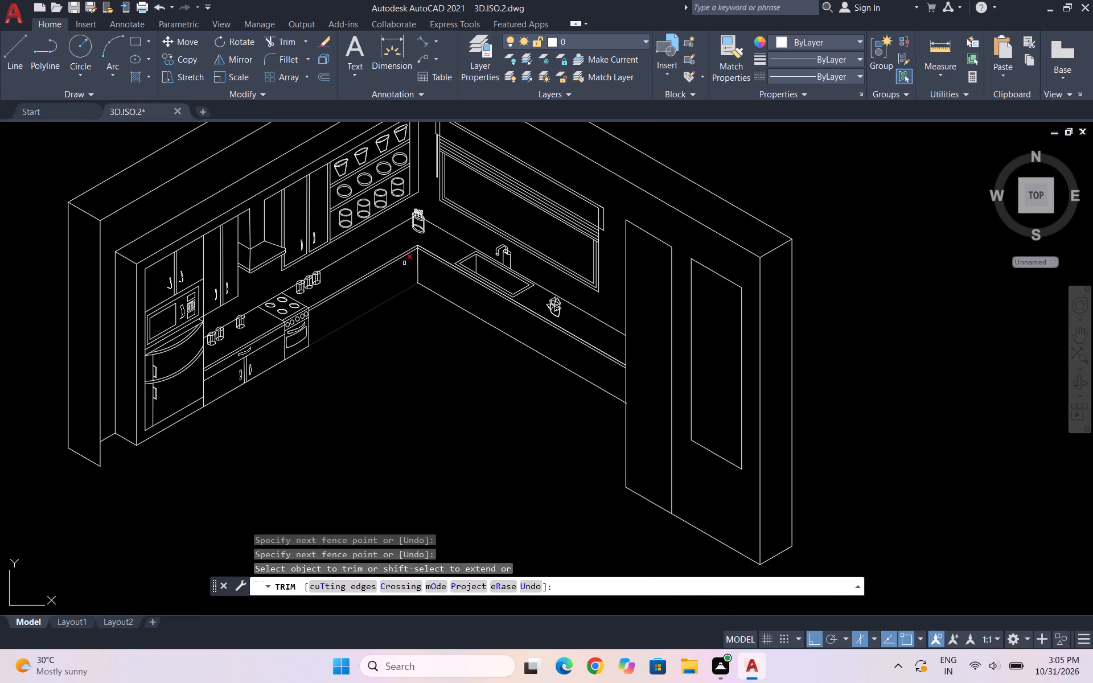
pyautogui.scroll(4, 404, 215)
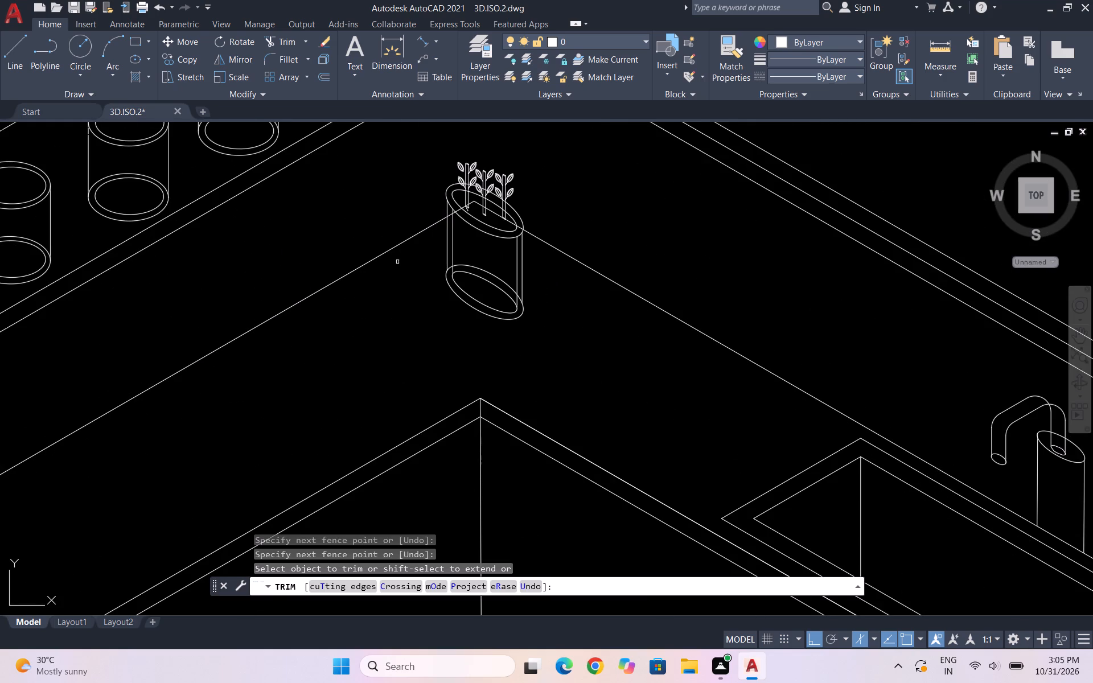
pyautogui.scroll(1, 383, 269)
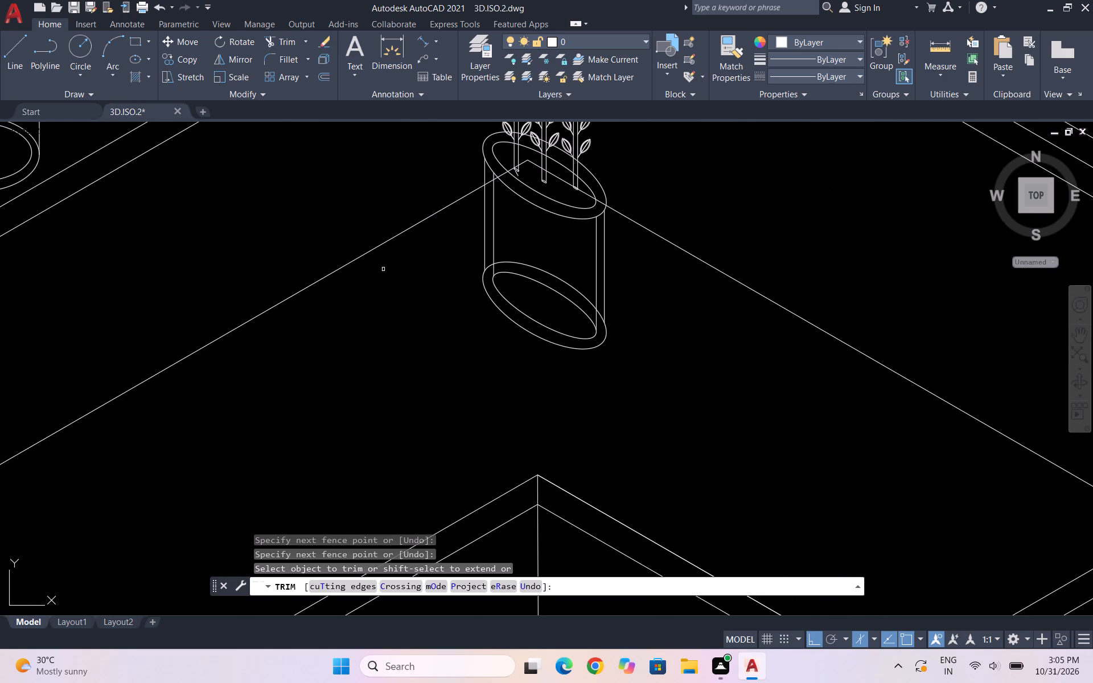
pyautogui.press('Escape')
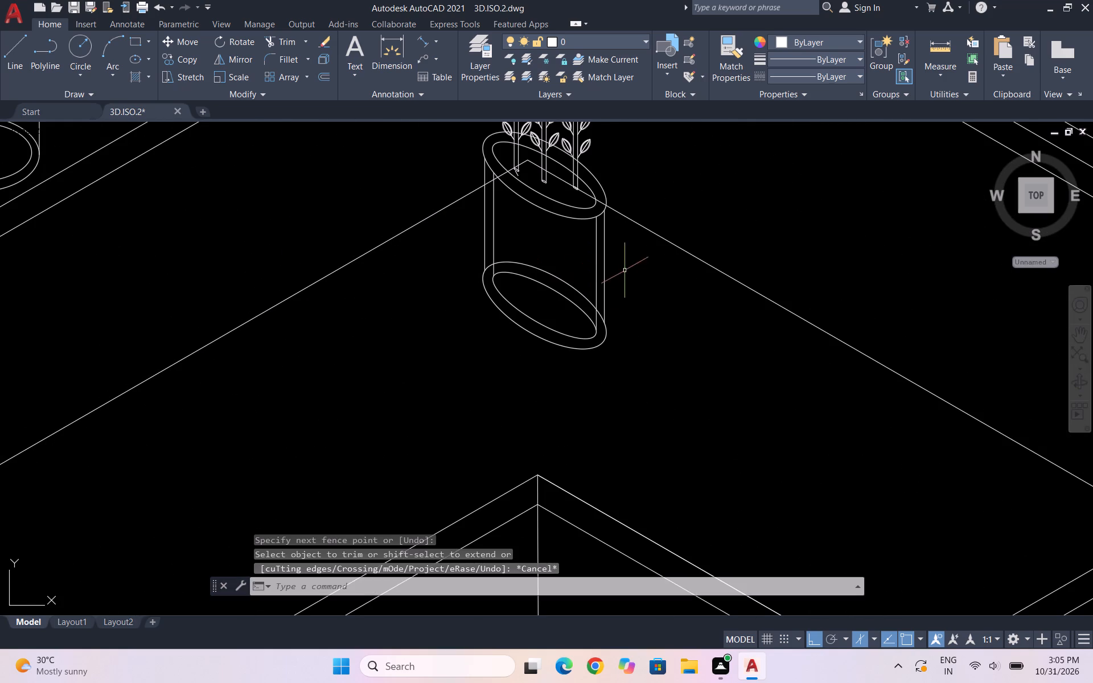
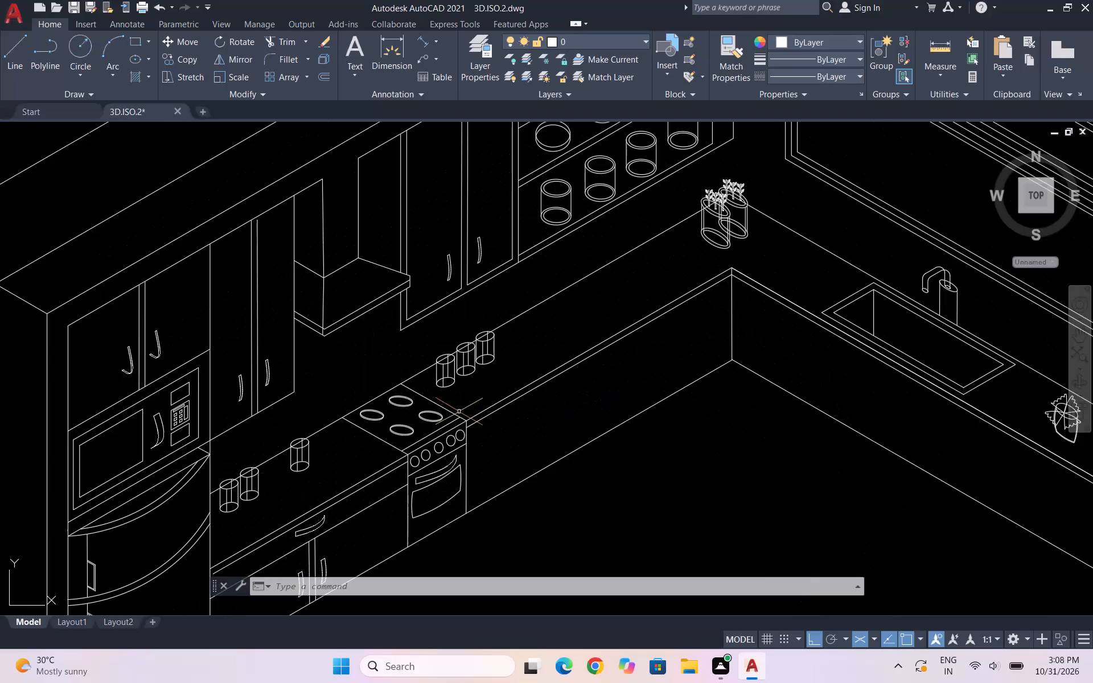
# Start an ellipse on the countertop between the refrigerator and the stove, in front of the cylindrical jars.
pyautogui.scroll(-1, 507, 307)
pyautogui.scroll(1, 533, 364)
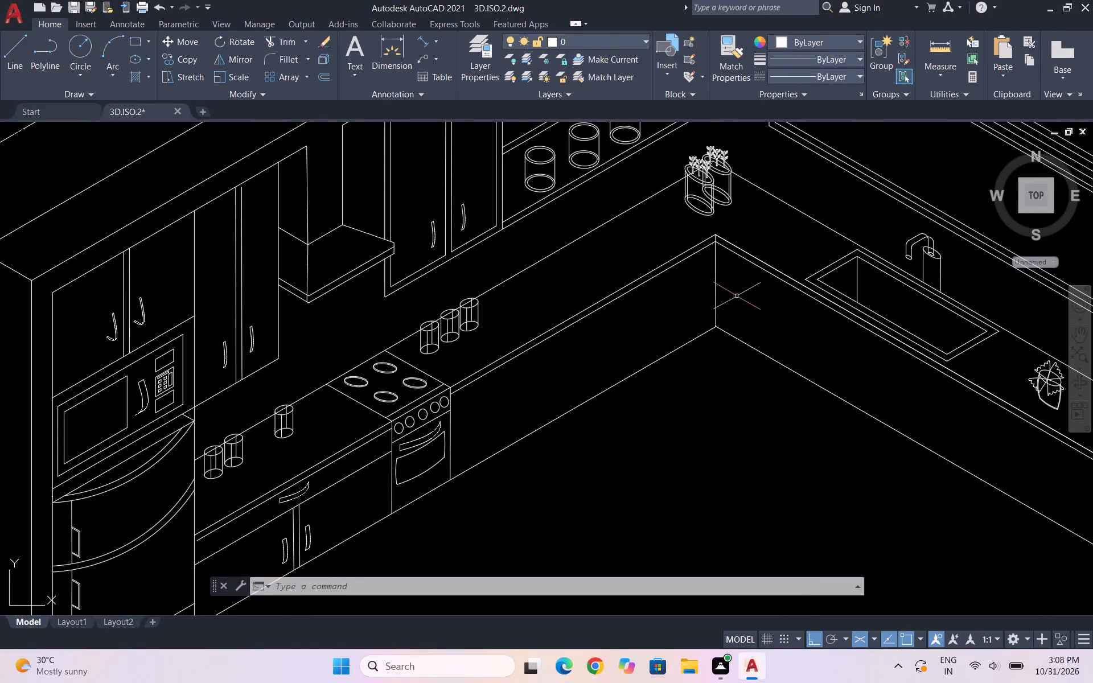
pyautogui.scroll(1, 393, 456)
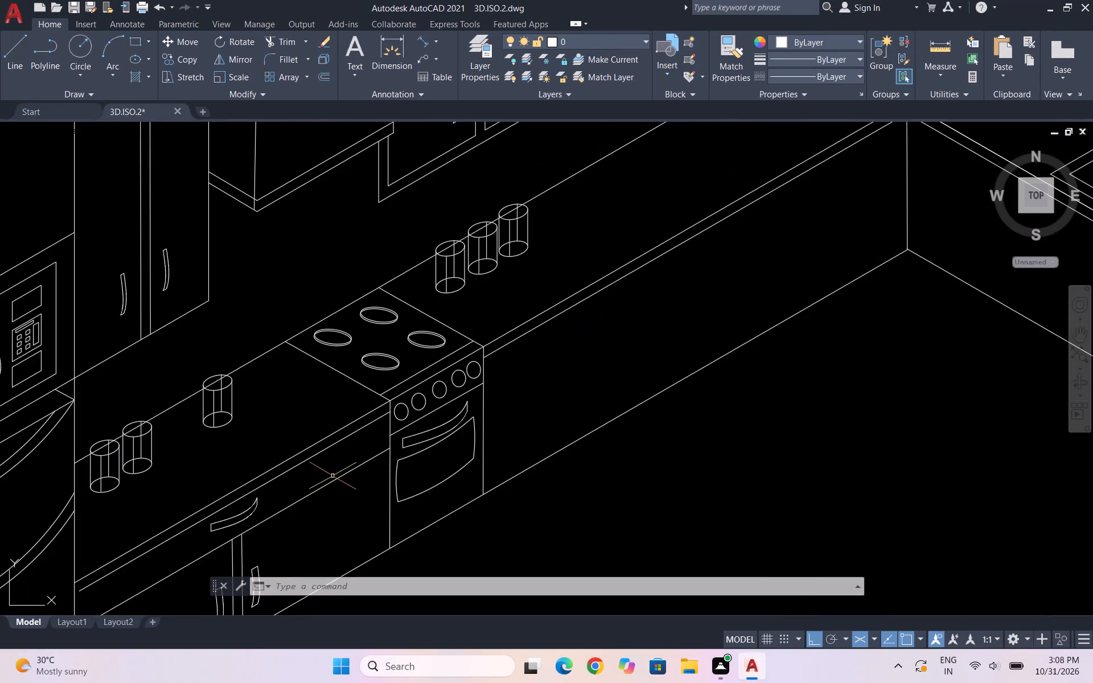
pyautogui.scroll(-1, 469, 359)
pyautogui.scroll(2, 485, 277)
pyautogui.scroll(-2, 481, 281)
pyautogui.scroll(2, 306, 419)
pyautogui.scroll(-2, 300, 403)
pyautogui.scroll(3, 345, 412)
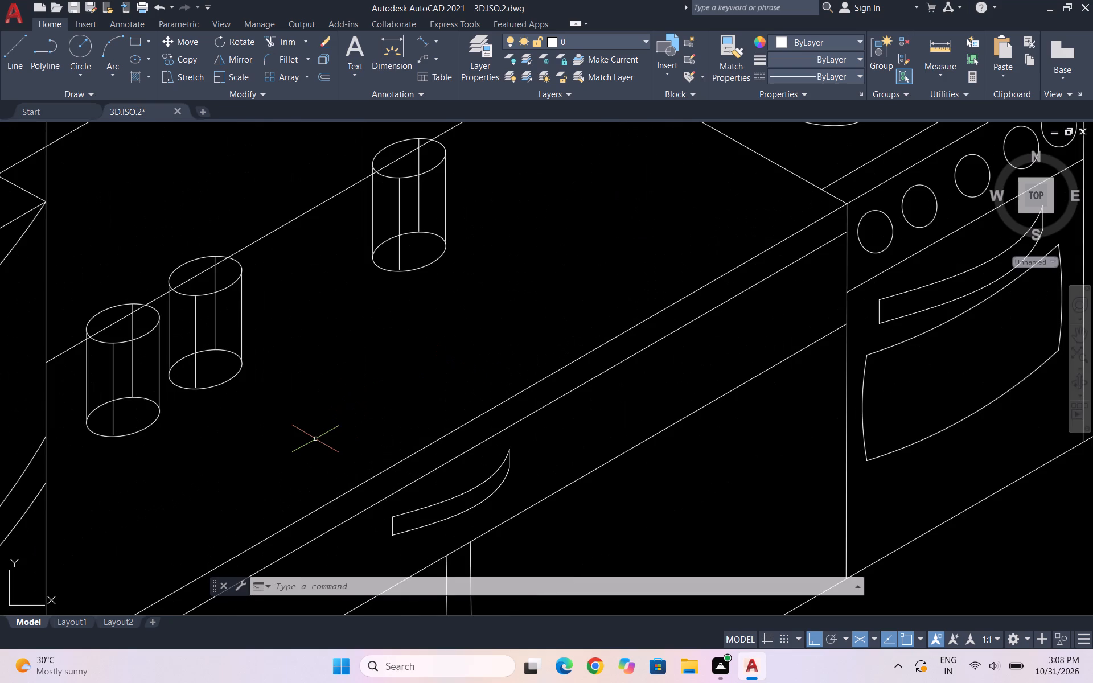
pyautogui.write('EL')
pyautogui.press('Return')
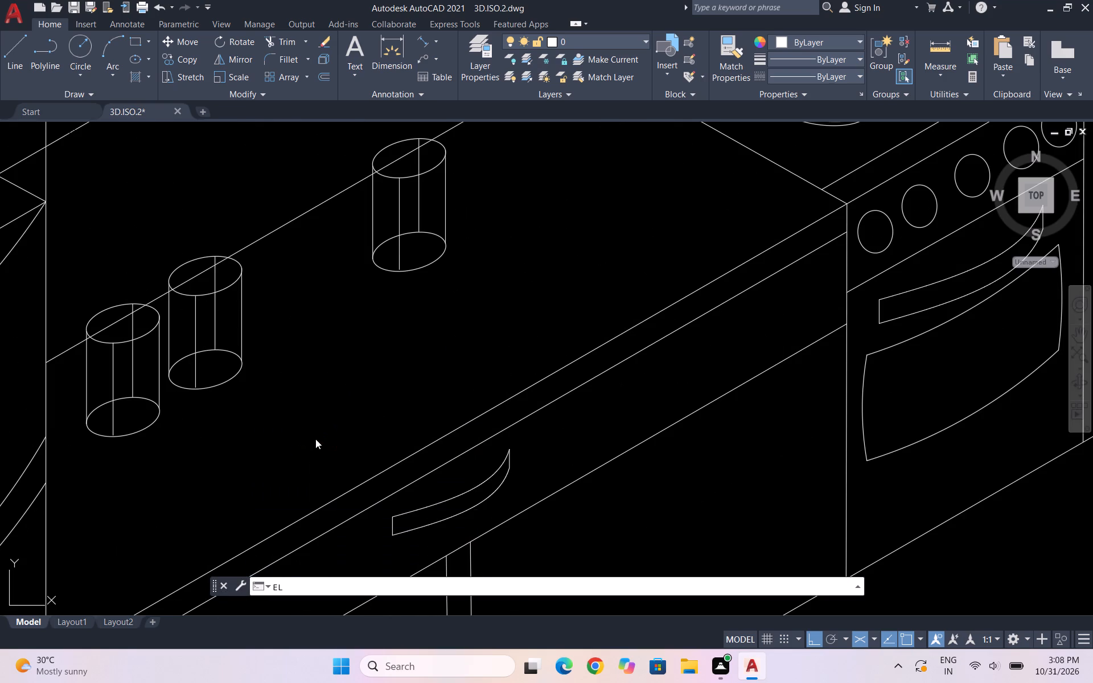
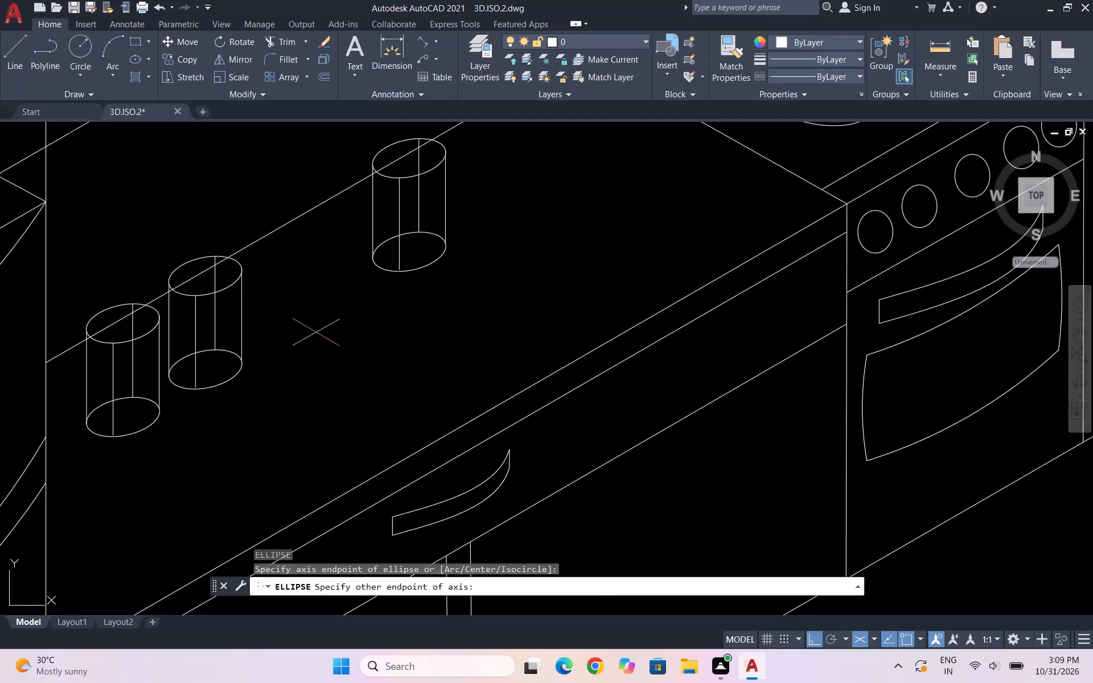
# Complete the nearly circular ellipse on the countertop in front of the cylindrical jars by setting its axis endpoint and other-axis distance.
pyautogui.click(389, 395)
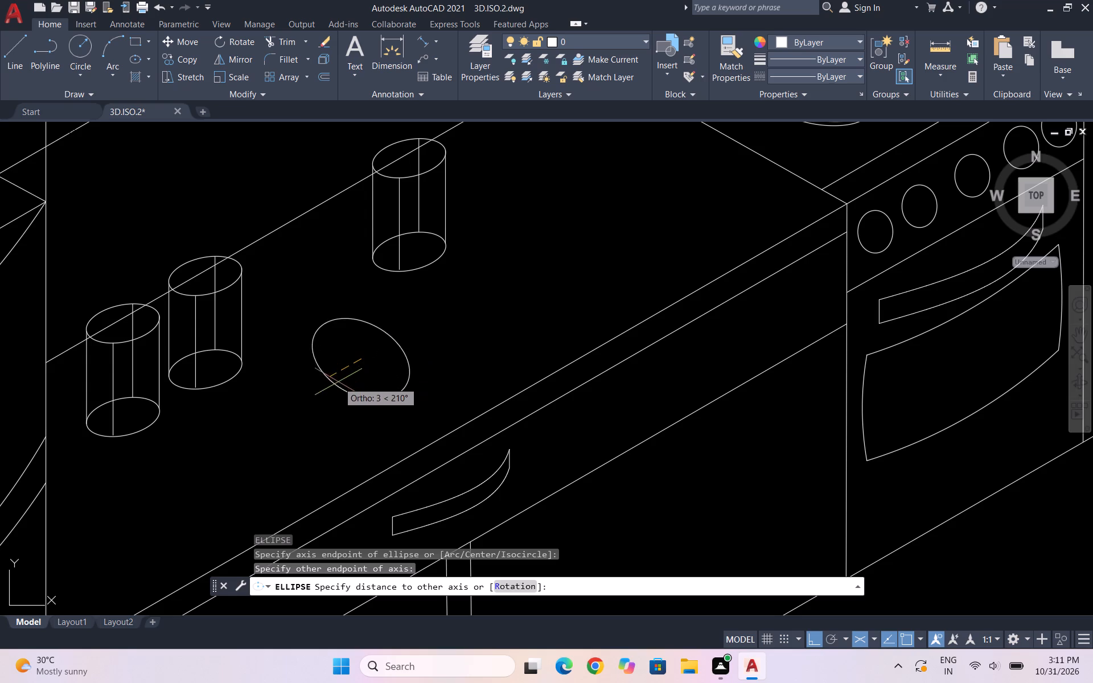
pyautogui.click(322, 384)
pyautogui.press('Escape')
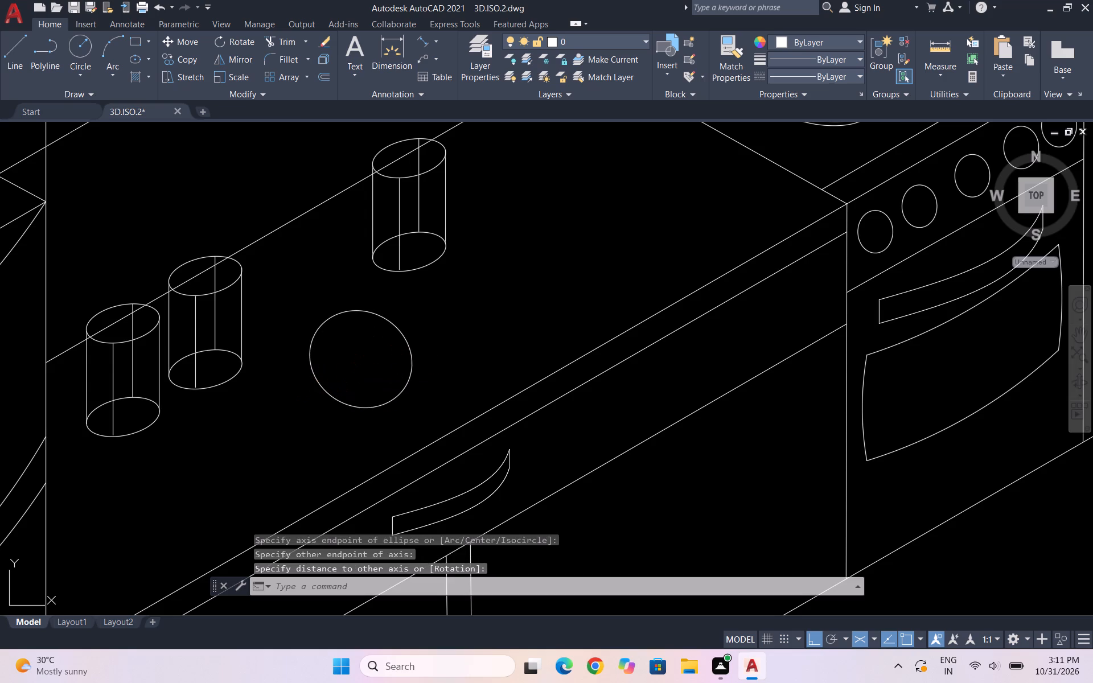
# Copy the new countertop ellipse a short distance straight up in the right isoplane so the two outlines overlap.
pyautogui.click(415, 360)
pyautogui.click(399, 350)
pyautogui.write('CO')
pyautogui.press('Return')
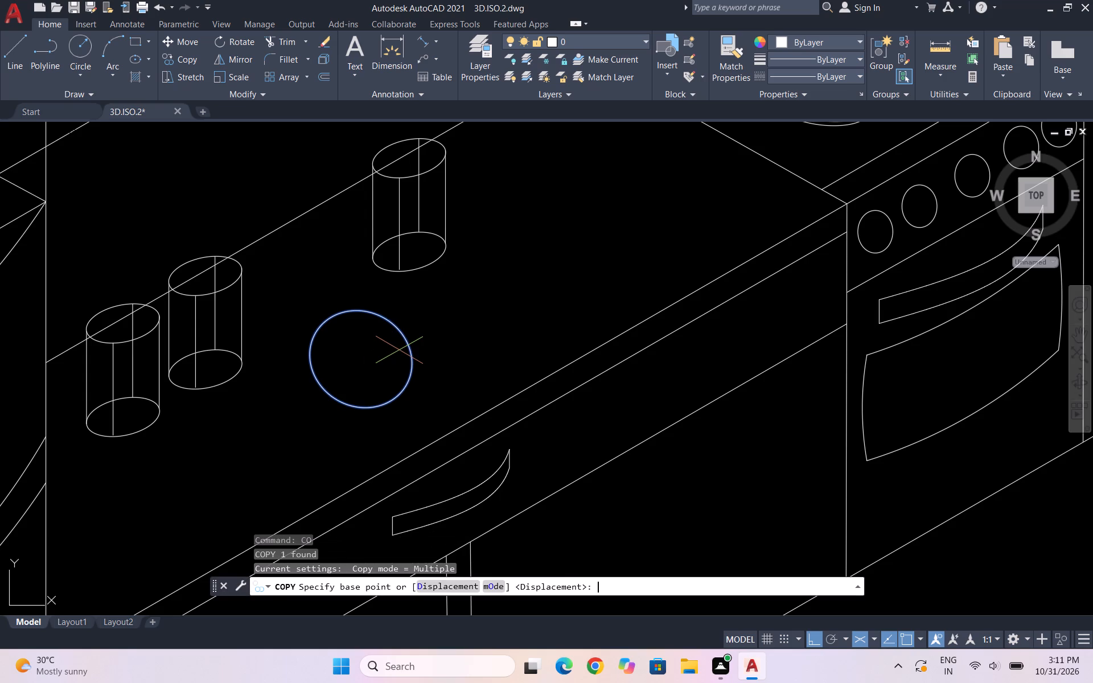
pyautogui.click(312, 402)
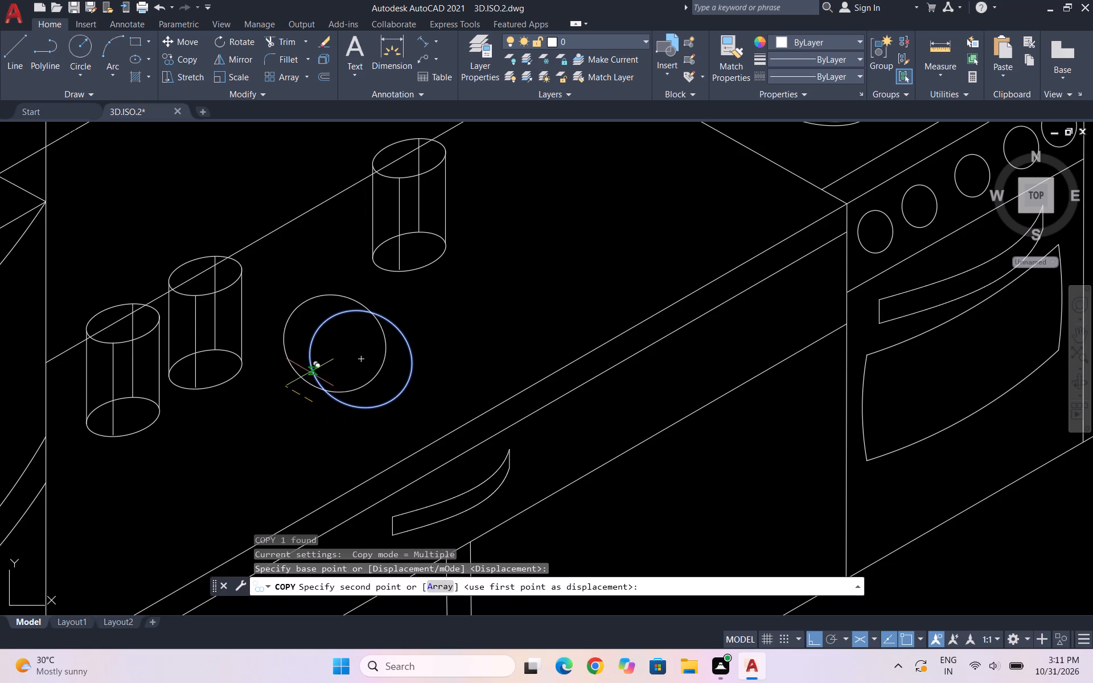
pyautogui.press('F5')
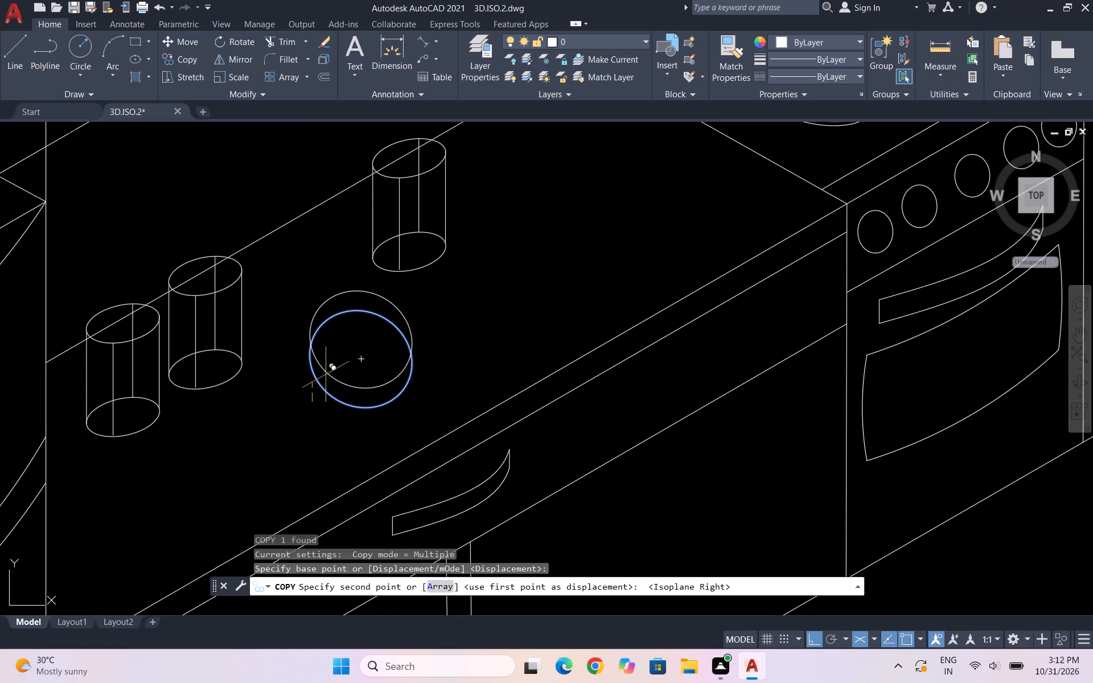
pyautogui.click(326, 375)
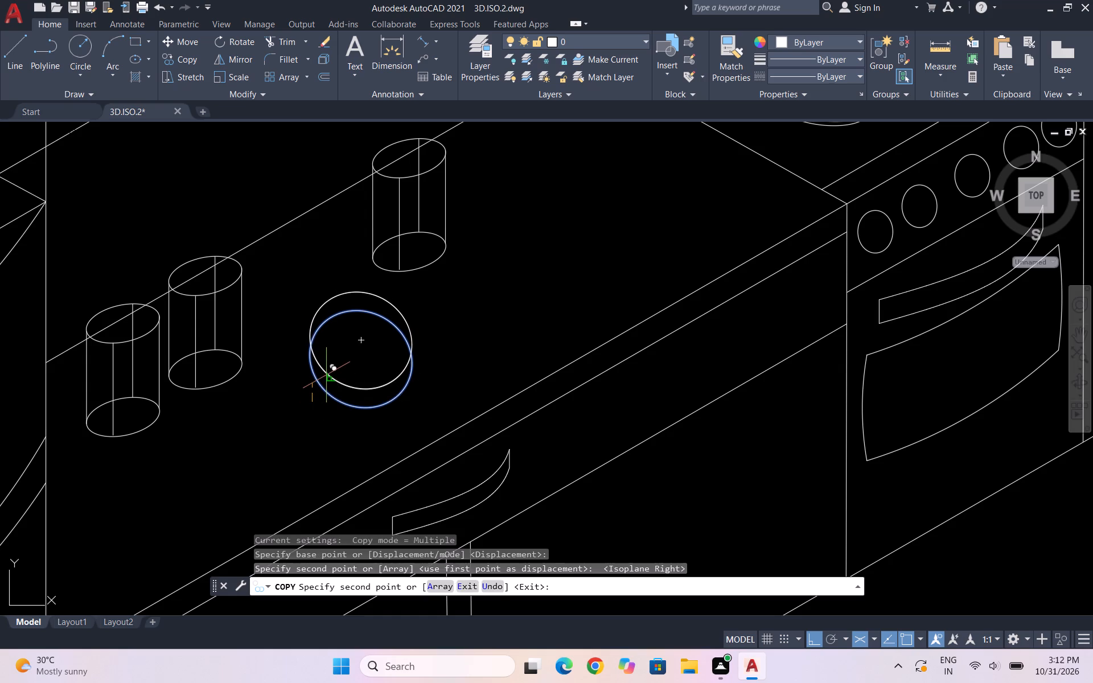
pyautogui.press('Escape')
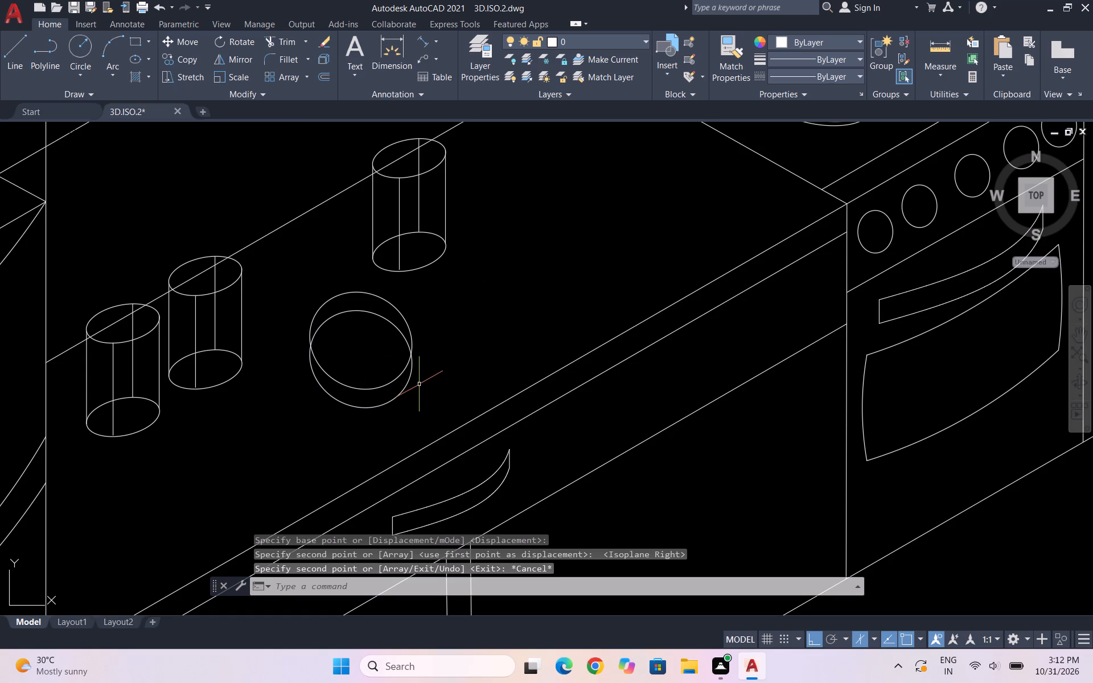
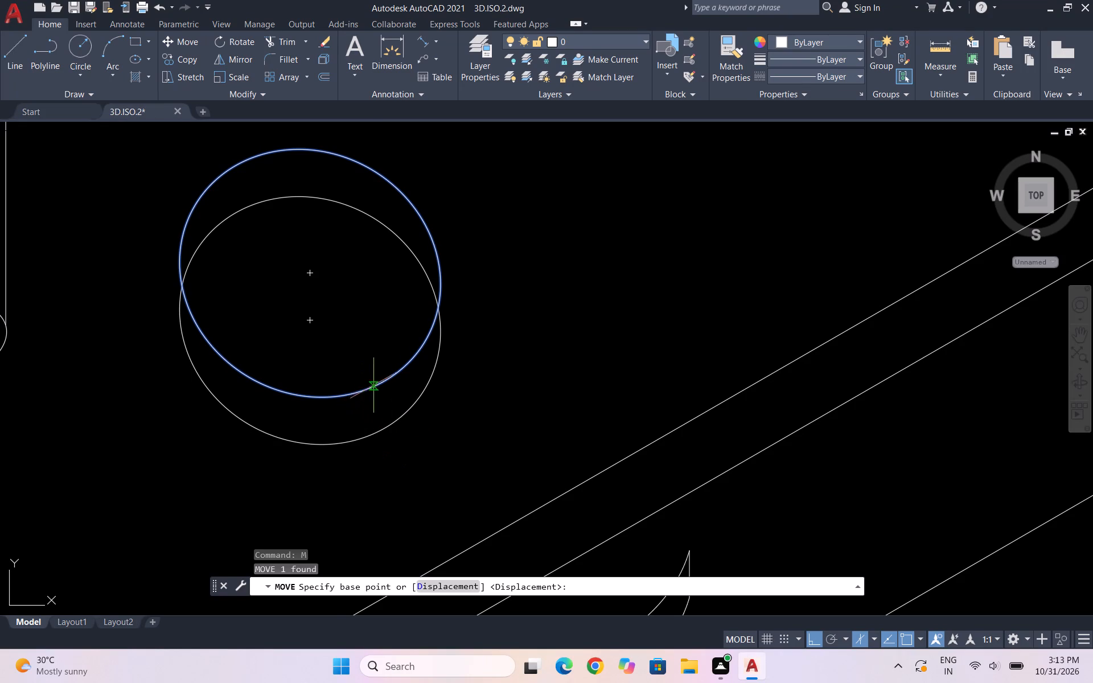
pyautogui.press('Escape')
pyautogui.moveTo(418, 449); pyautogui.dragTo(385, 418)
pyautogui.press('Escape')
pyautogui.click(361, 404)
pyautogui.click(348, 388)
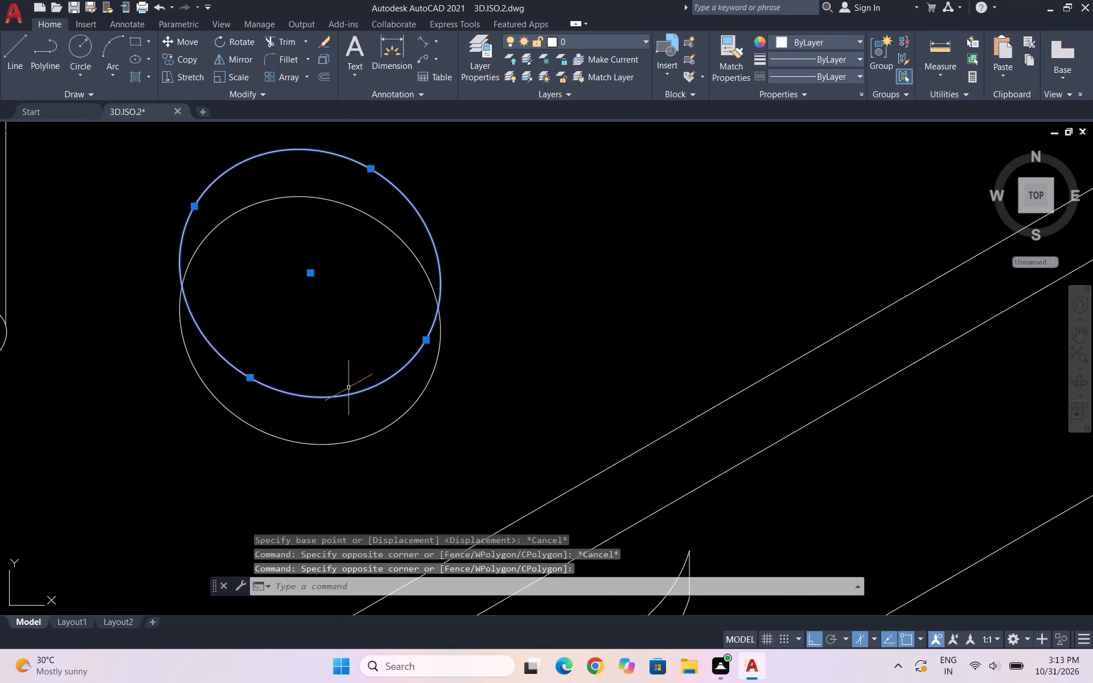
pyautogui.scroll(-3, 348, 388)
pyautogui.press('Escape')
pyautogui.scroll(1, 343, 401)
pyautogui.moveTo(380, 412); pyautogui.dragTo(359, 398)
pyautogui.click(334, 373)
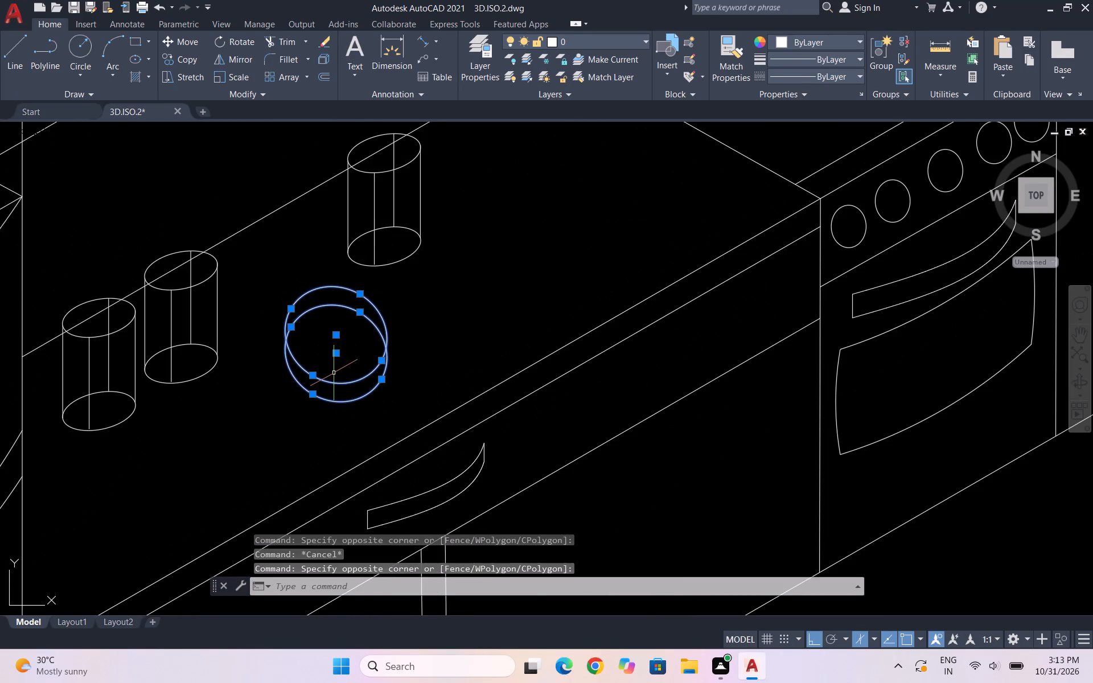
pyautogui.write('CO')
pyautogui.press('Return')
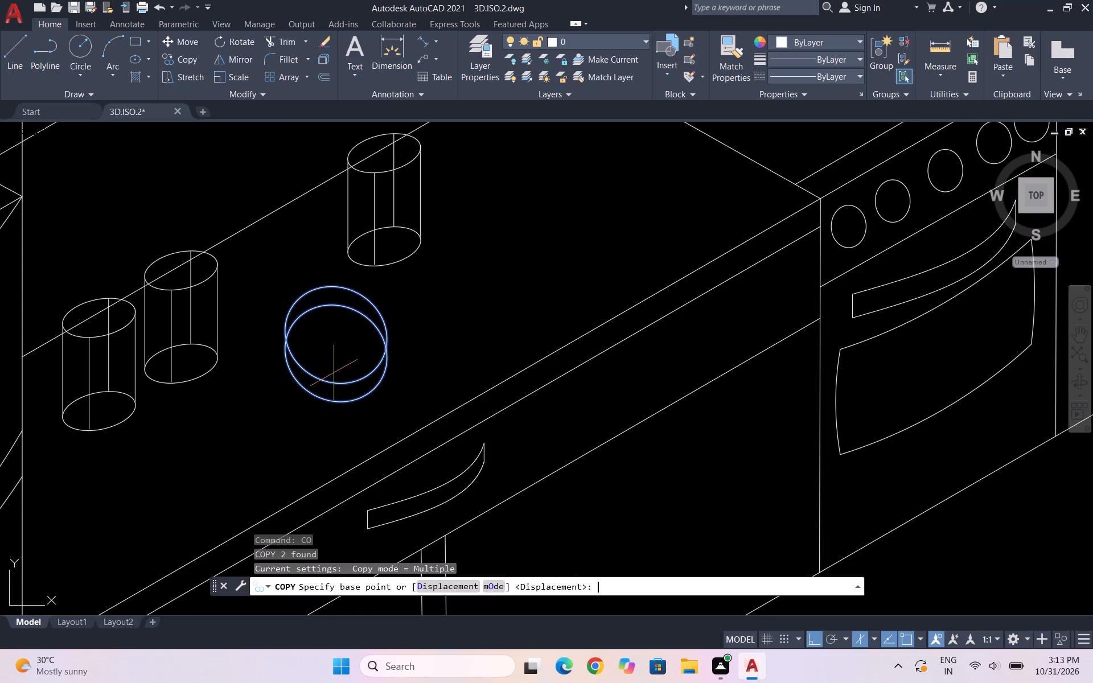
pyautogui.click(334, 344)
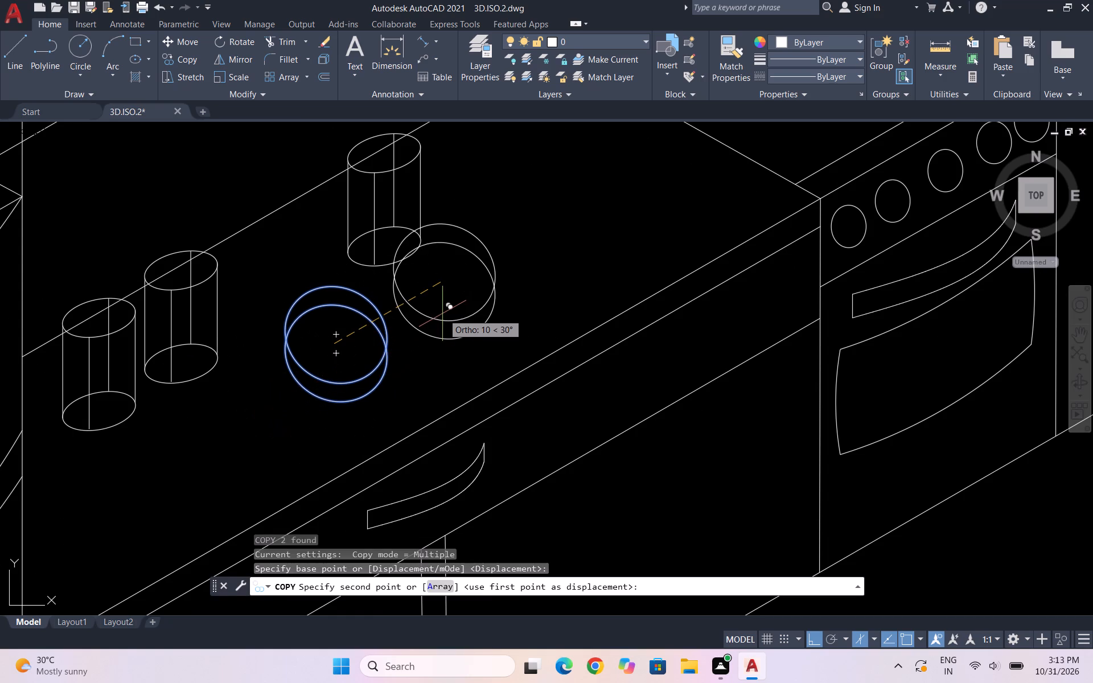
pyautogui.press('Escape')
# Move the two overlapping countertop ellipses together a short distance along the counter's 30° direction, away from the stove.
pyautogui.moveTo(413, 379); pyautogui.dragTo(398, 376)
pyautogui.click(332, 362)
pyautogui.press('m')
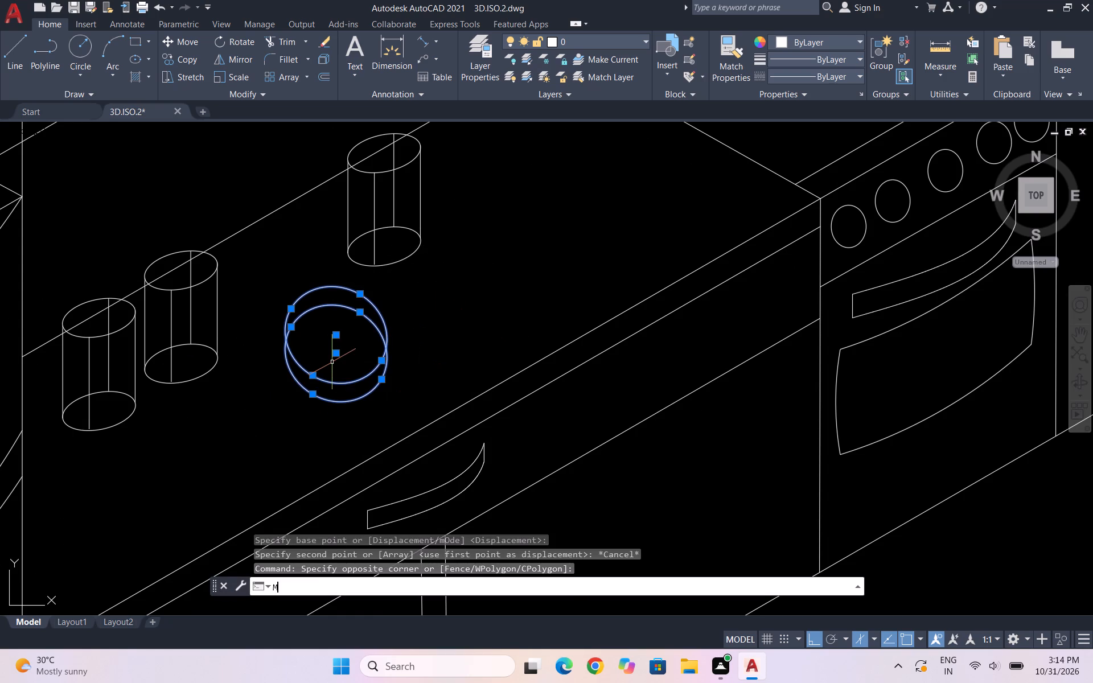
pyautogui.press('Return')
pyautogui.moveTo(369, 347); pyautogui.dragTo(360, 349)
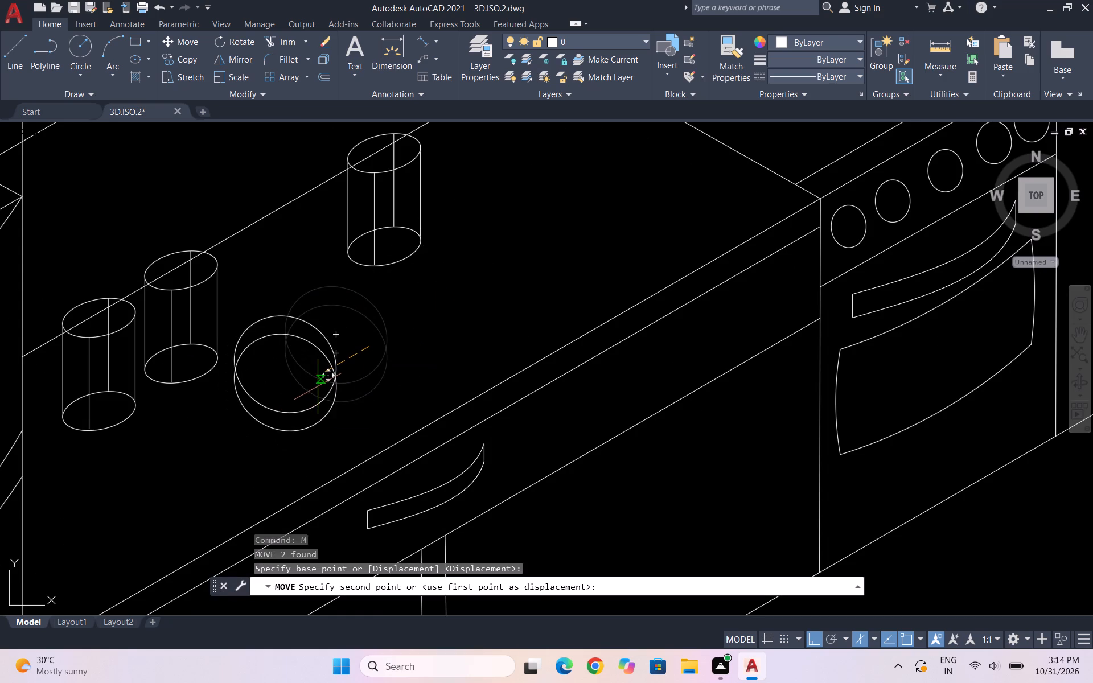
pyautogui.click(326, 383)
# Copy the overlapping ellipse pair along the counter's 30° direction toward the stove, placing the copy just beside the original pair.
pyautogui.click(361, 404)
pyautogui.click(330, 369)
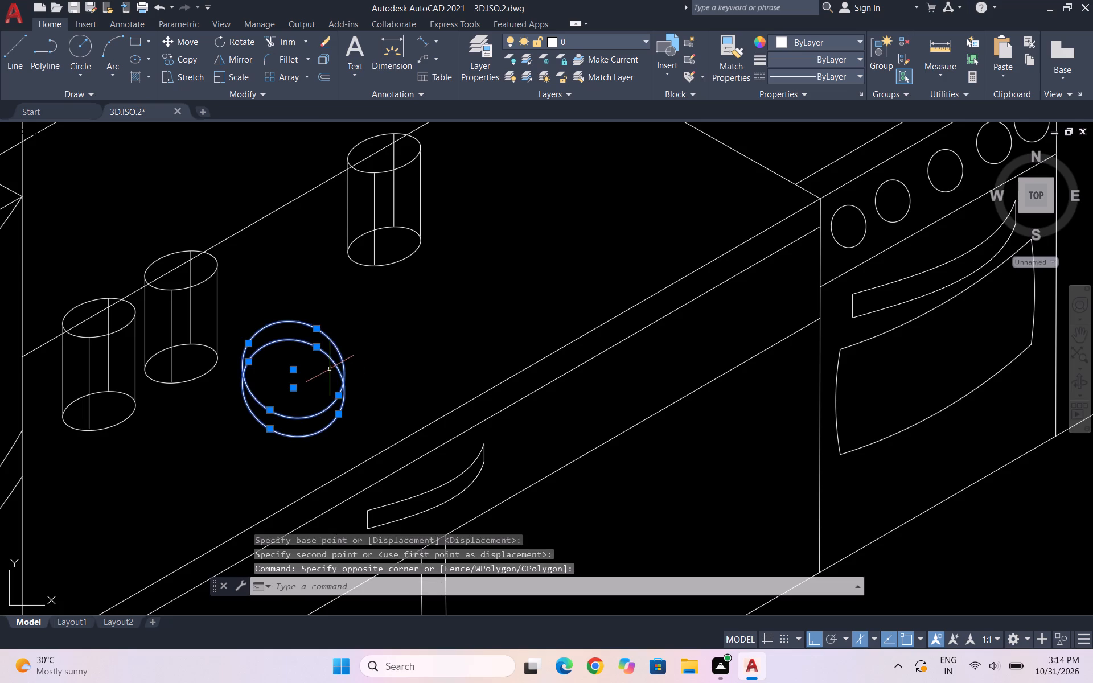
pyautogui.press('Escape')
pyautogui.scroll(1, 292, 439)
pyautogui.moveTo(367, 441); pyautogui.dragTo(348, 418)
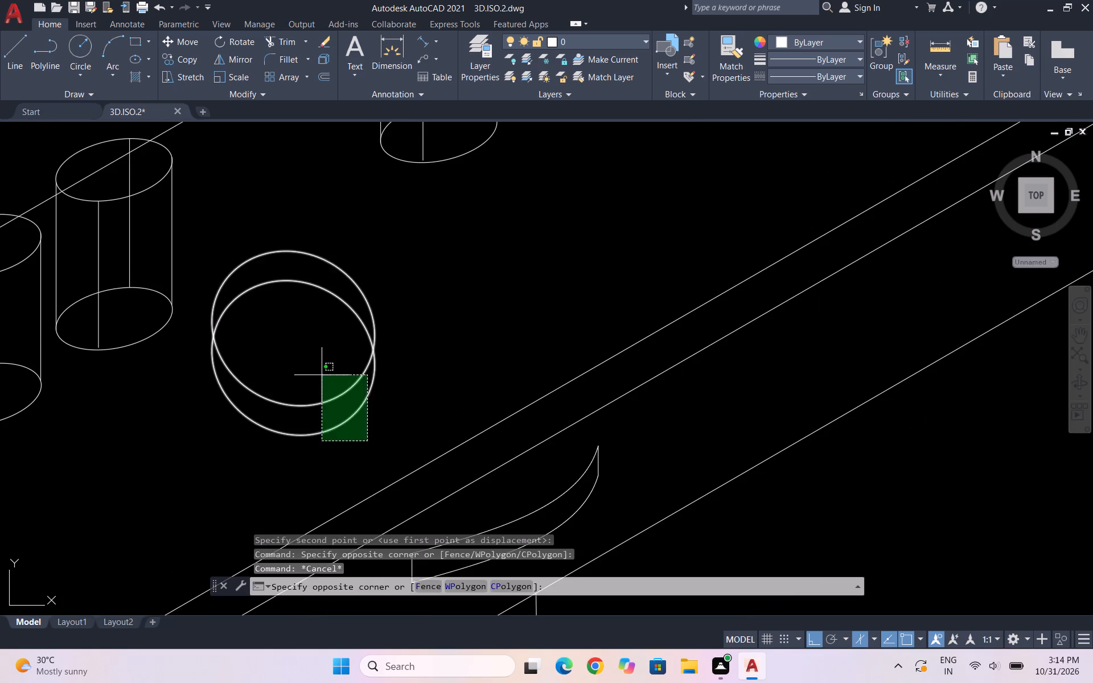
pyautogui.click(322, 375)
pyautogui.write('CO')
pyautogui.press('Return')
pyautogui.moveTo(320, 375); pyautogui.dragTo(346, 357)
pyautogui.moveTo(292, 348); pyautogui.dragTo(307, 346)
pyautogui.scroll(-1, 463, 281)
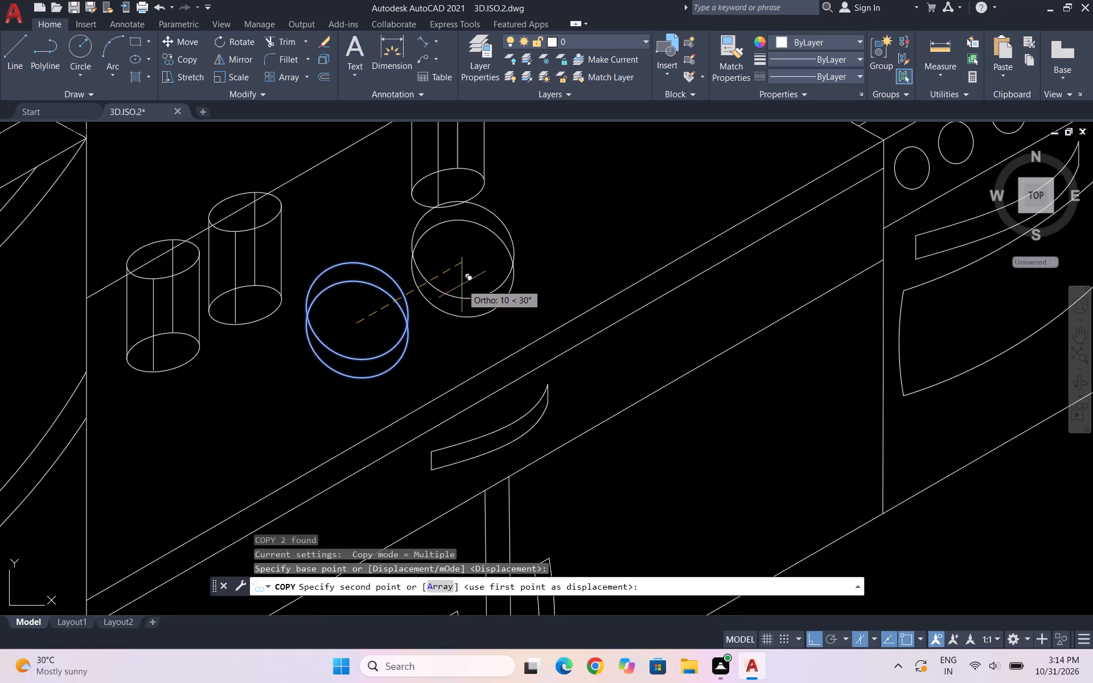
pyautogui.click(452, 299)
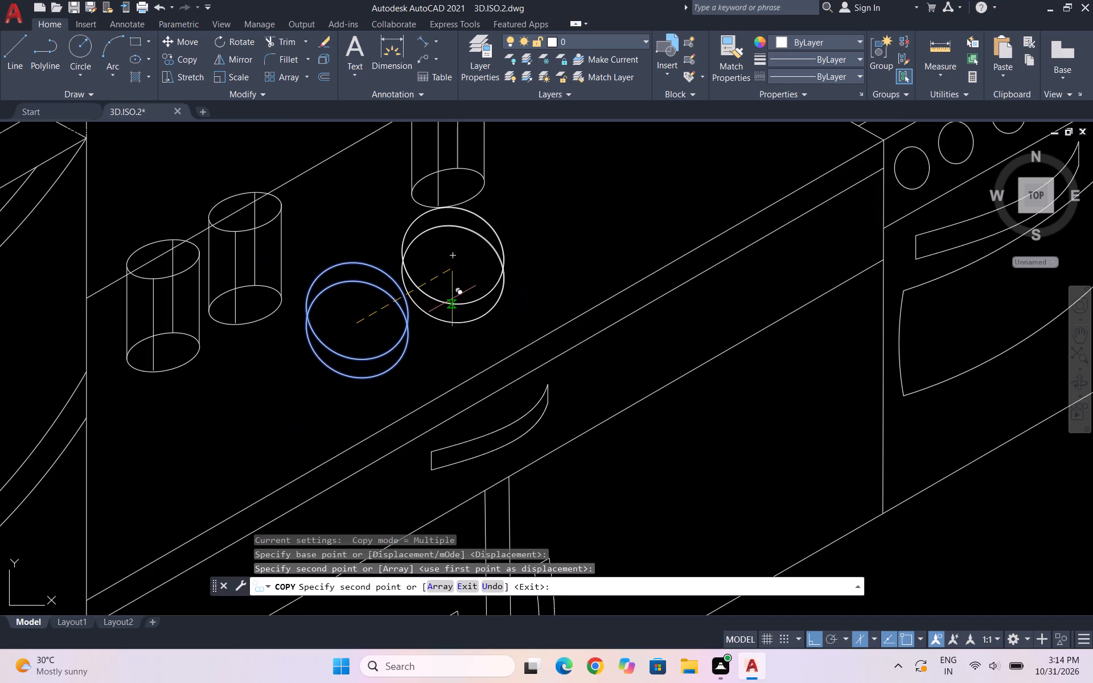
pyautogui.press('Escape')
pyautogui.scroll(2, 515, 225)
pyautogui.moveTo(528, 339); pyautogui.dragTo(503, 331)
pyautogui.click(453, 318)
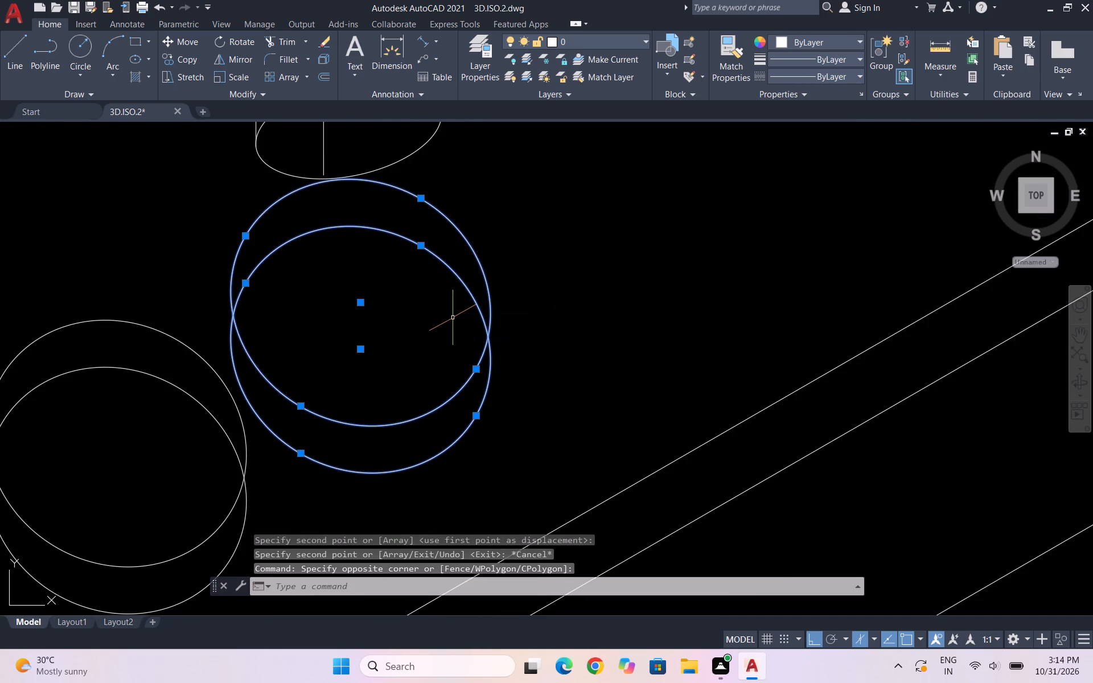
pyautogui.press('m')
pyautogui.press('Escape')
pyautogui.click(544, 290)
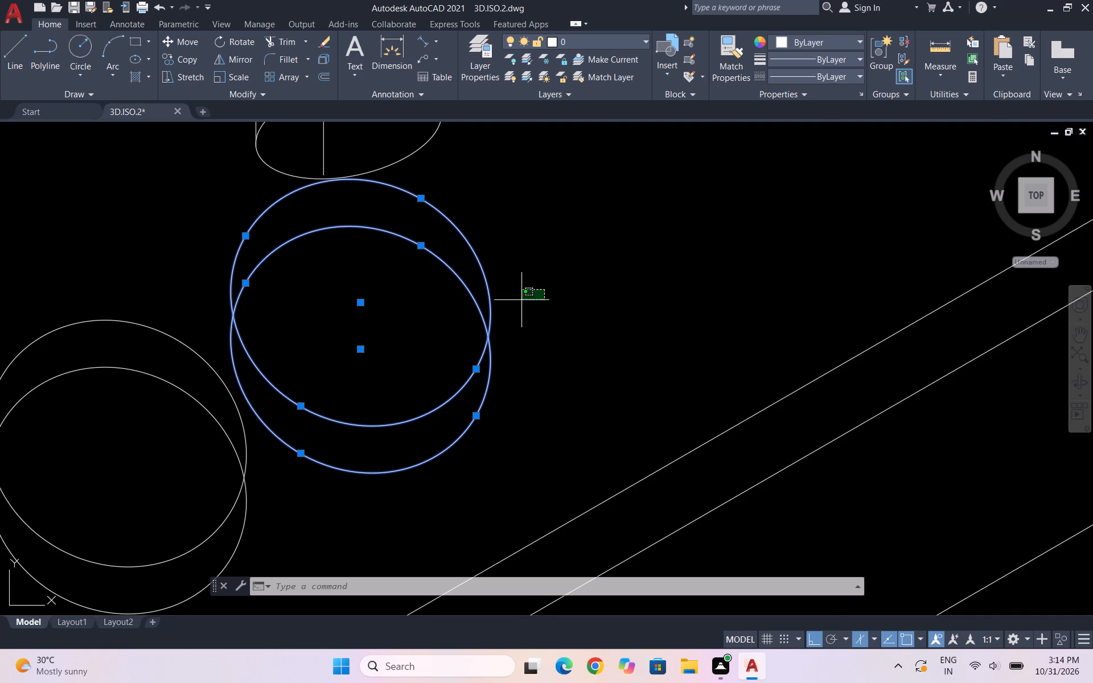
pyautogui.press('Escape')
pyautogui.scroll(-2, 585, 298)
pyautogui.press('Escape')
# Delete both pairs of overlapping ellipses from the countertop in front of the cylindrical jars.
pyautogui.moveTo(560, 344); pyautogui.dragTo(552, 338)
pyautogui.click(513, 314)
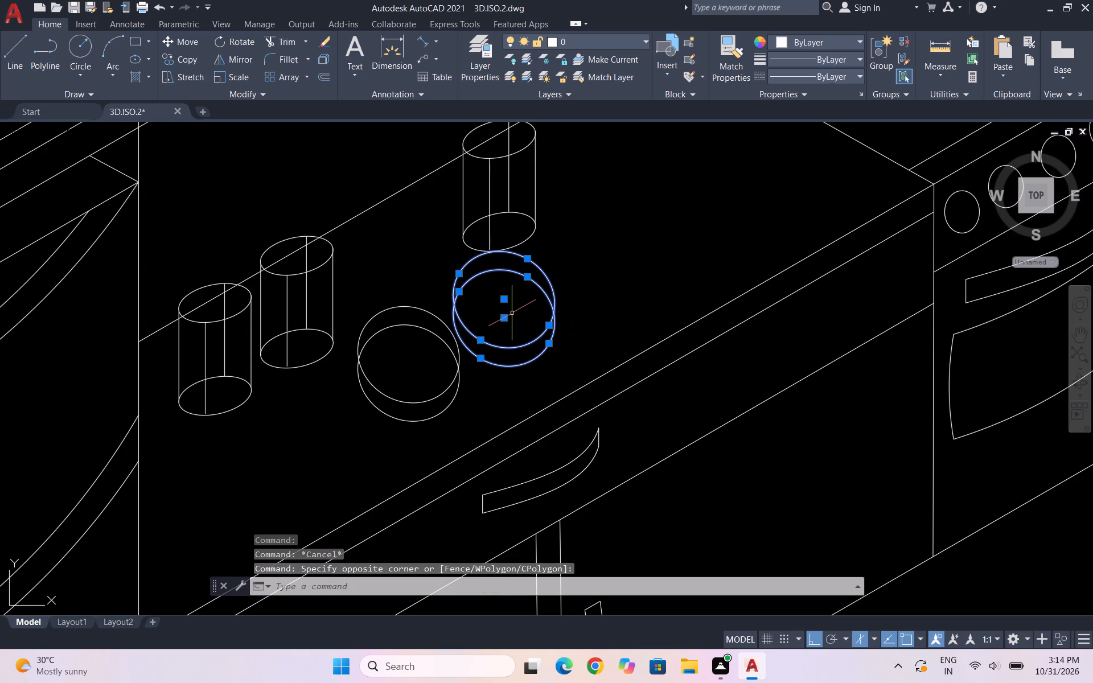
pyautogui.press('Delete')
pyautogui.press('Escape')
pyautogui.click(511, 332)
pyautogui.click(385, 376)
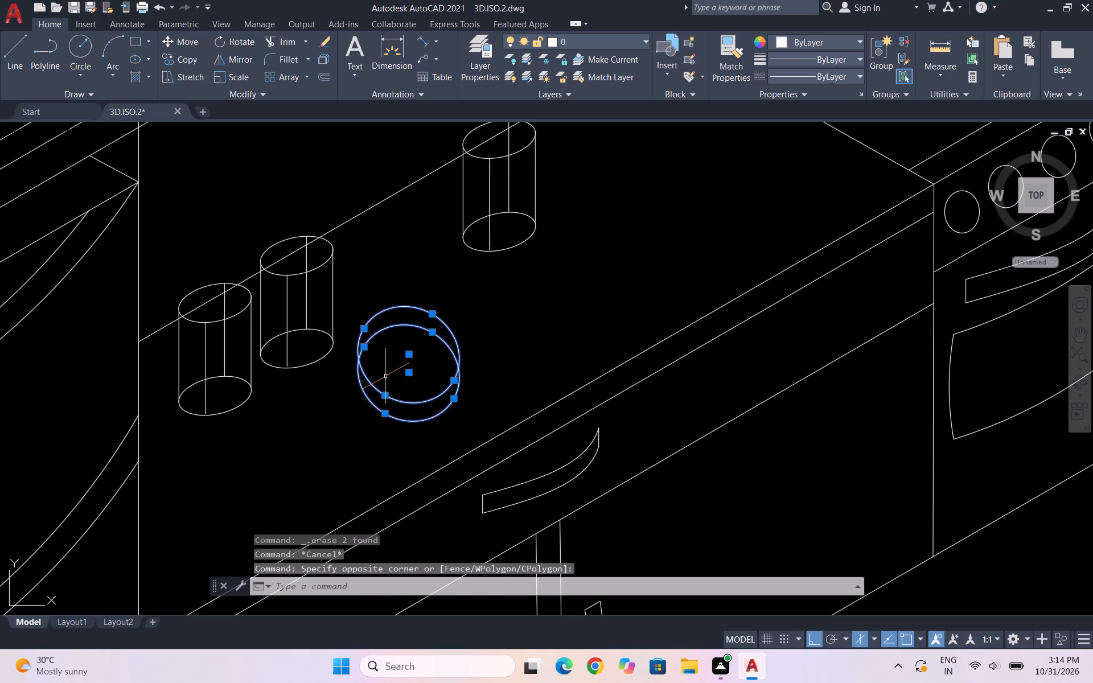
pyautogui.press('Delete')
pyautogui.press('Escape')
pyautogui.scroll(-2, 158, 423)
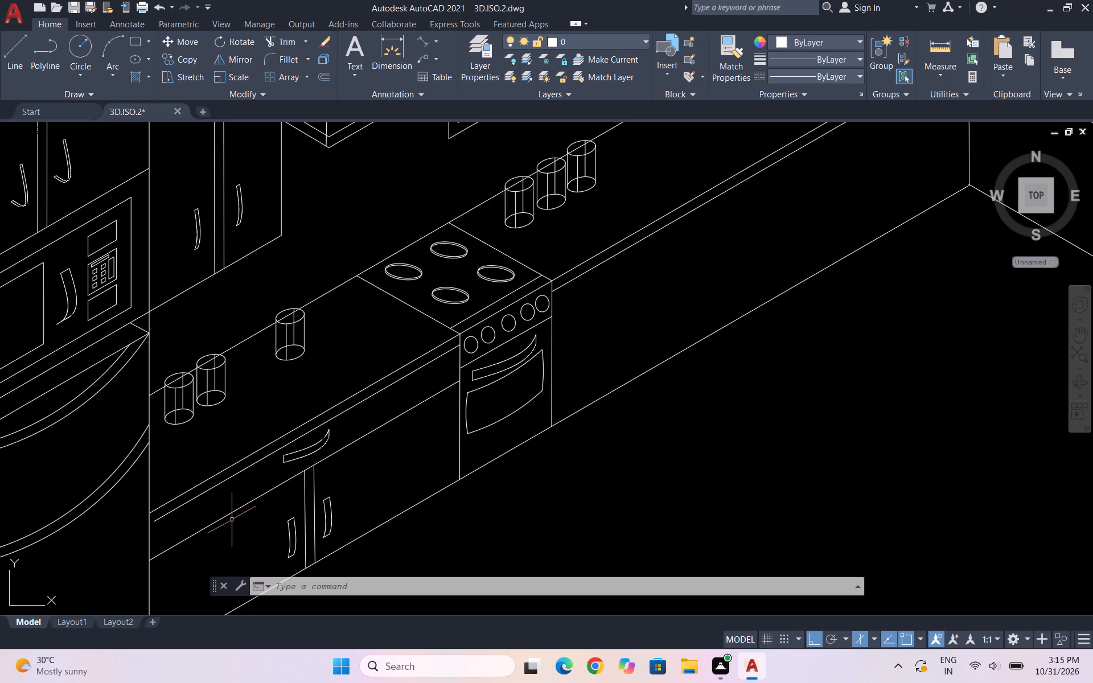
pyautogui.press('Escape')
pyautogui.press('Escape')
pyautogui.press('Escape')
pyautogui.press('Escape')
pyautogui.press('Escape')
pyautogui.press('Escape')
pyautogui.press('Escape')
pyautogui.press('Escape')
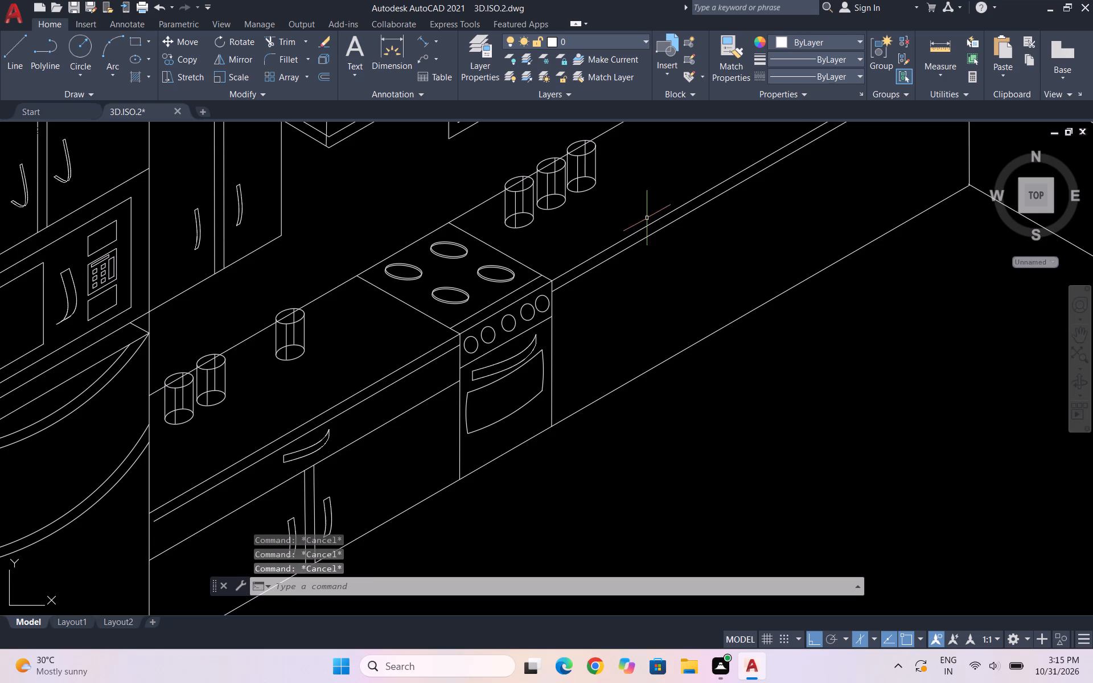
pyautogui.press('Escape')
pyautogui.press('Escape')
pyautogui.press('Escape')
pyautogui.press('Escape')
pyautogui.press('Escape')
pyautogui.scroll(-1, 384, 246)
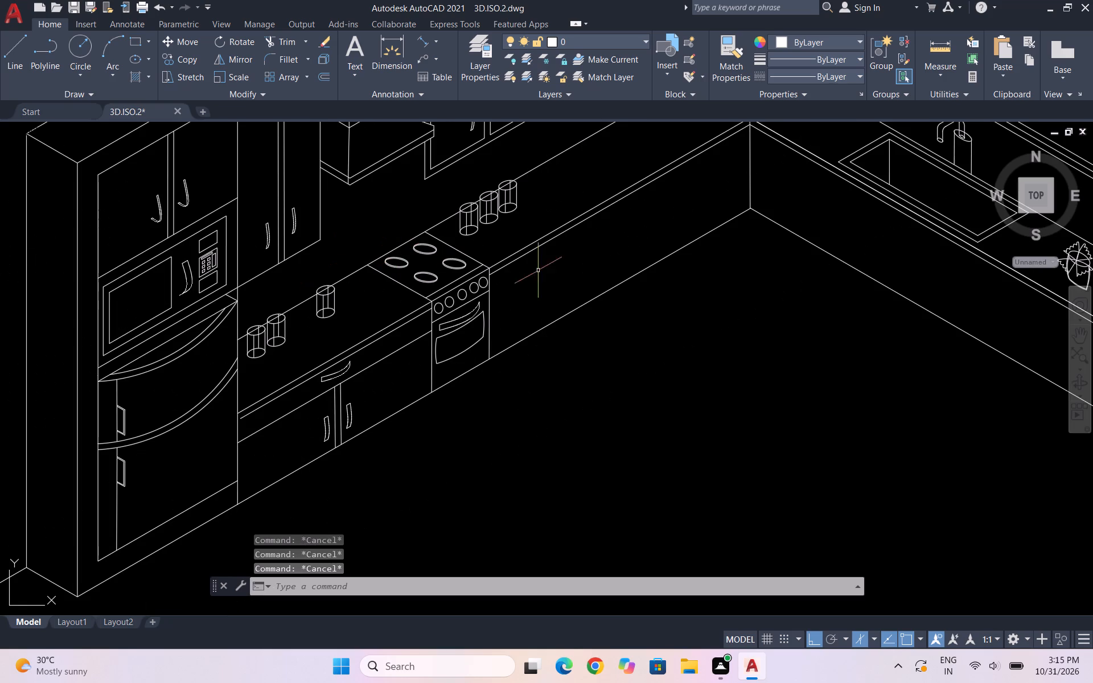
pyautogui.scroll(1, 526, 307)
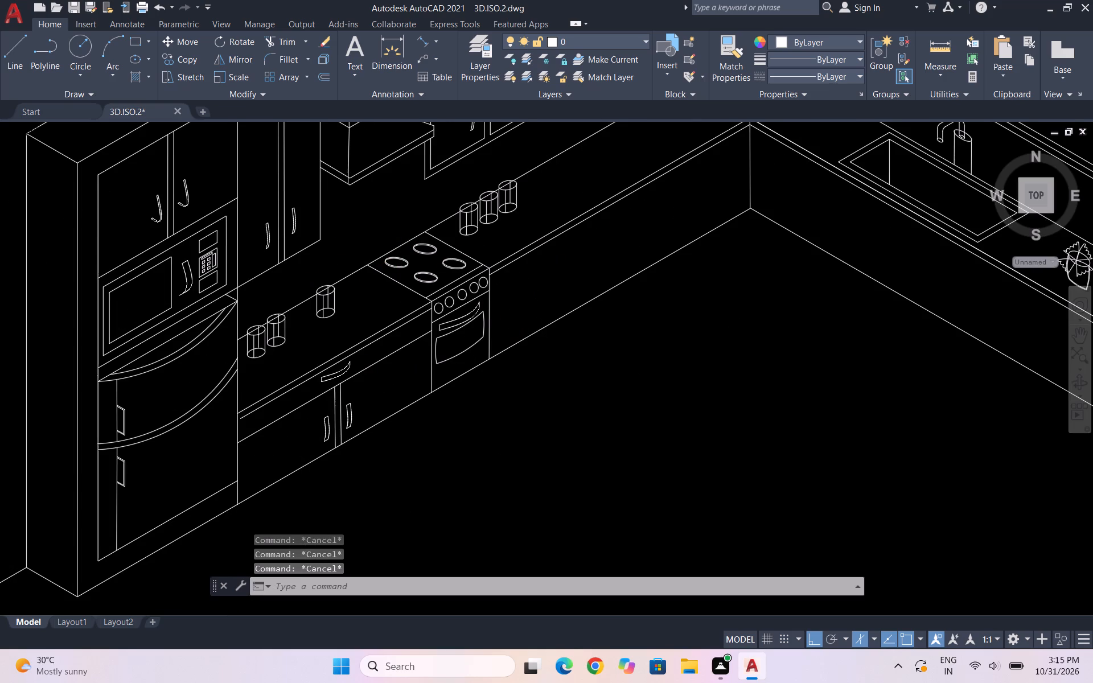
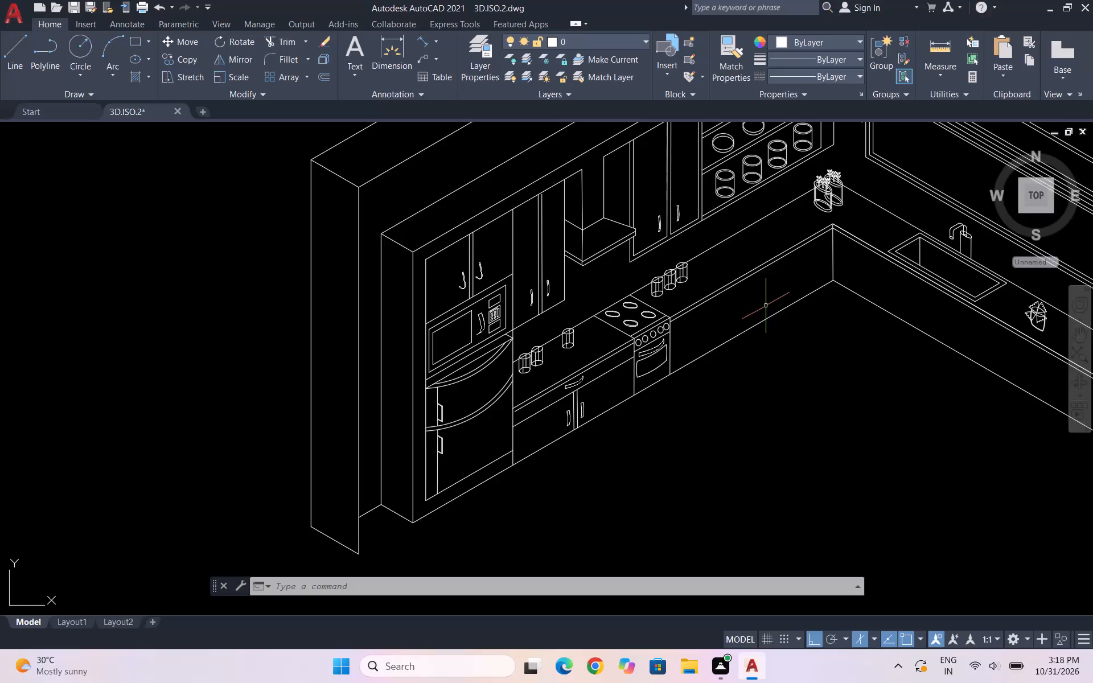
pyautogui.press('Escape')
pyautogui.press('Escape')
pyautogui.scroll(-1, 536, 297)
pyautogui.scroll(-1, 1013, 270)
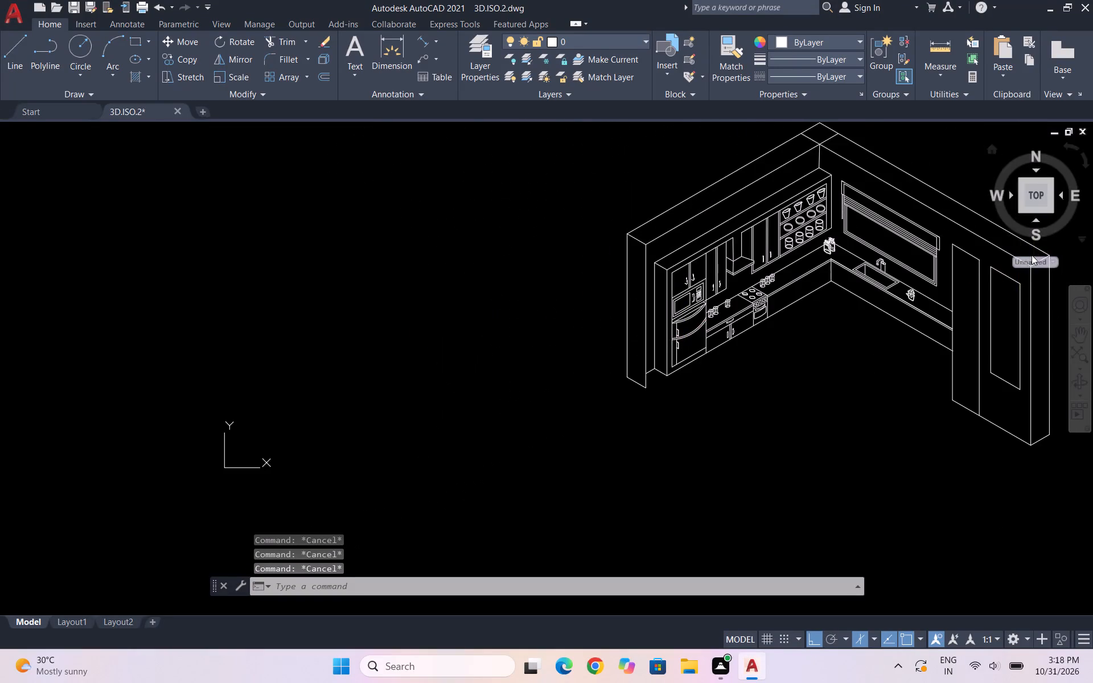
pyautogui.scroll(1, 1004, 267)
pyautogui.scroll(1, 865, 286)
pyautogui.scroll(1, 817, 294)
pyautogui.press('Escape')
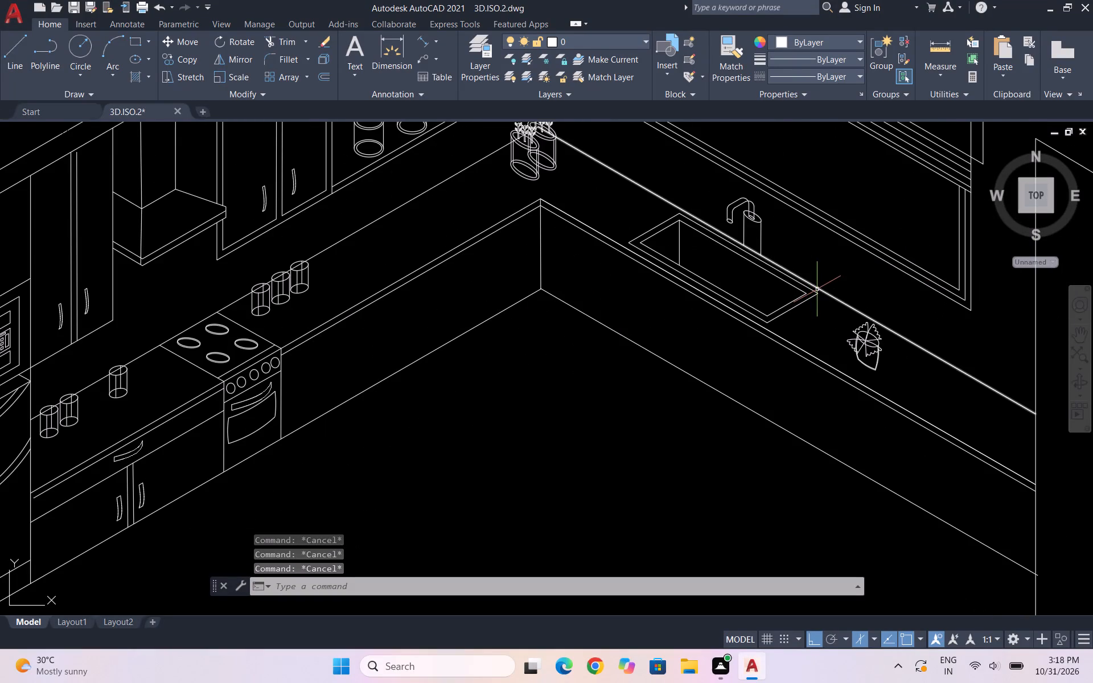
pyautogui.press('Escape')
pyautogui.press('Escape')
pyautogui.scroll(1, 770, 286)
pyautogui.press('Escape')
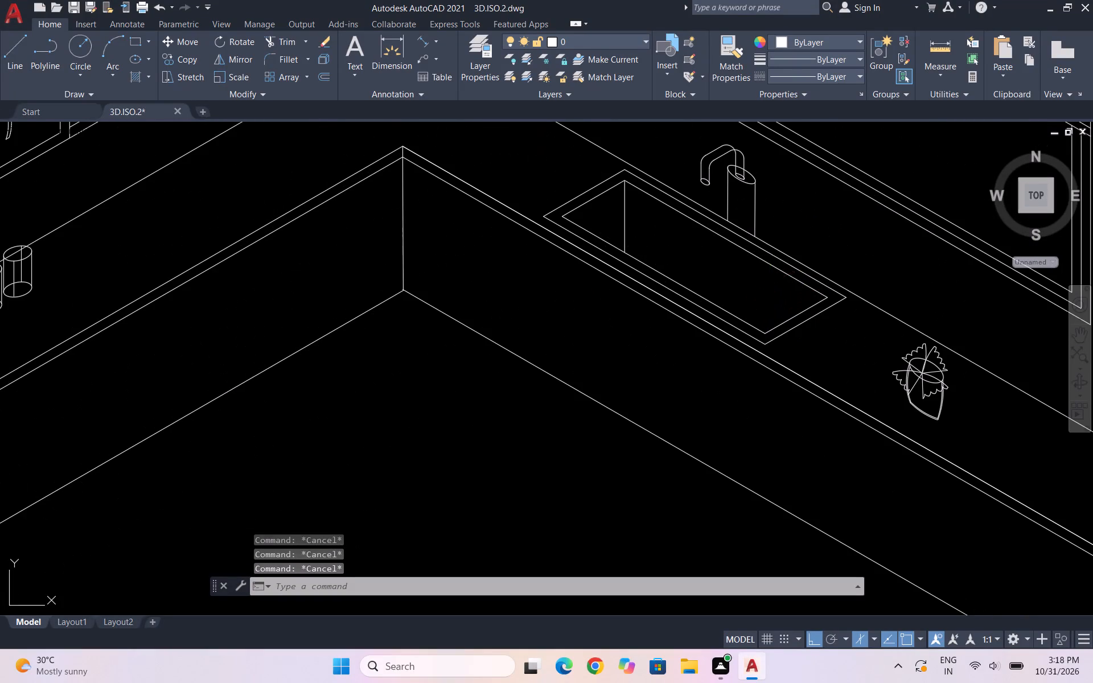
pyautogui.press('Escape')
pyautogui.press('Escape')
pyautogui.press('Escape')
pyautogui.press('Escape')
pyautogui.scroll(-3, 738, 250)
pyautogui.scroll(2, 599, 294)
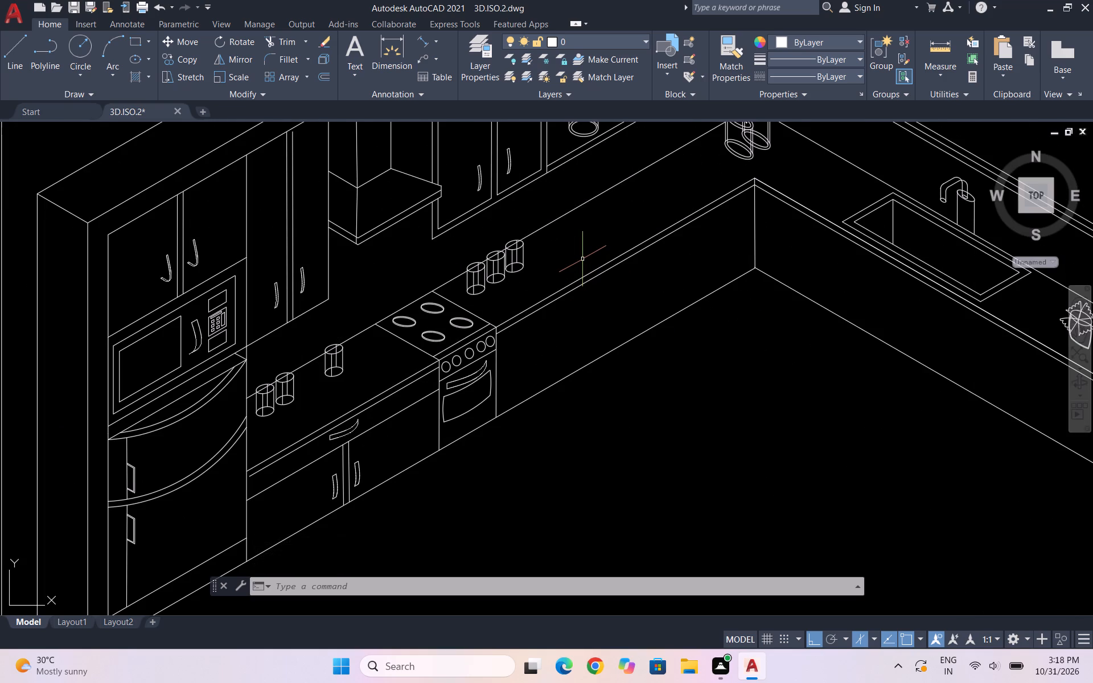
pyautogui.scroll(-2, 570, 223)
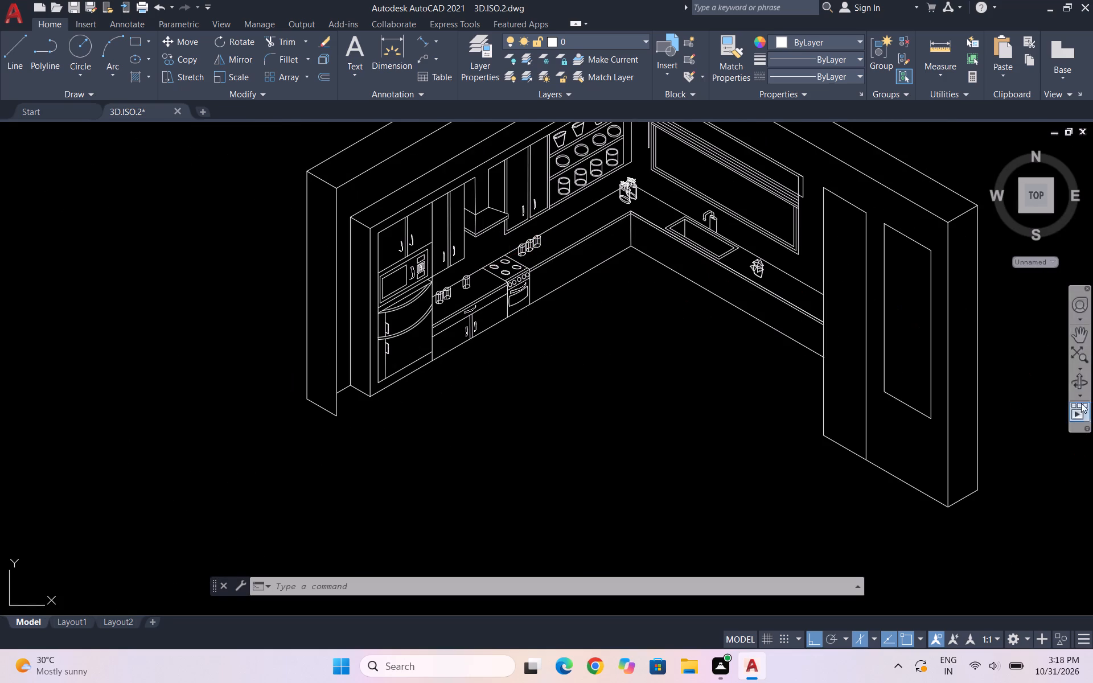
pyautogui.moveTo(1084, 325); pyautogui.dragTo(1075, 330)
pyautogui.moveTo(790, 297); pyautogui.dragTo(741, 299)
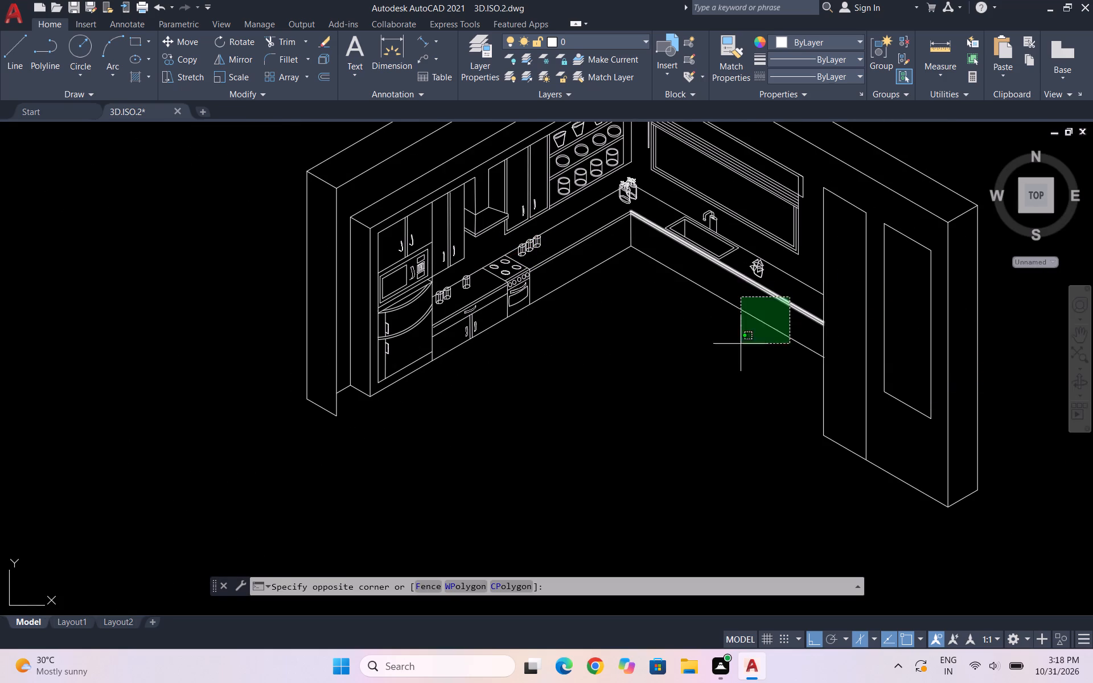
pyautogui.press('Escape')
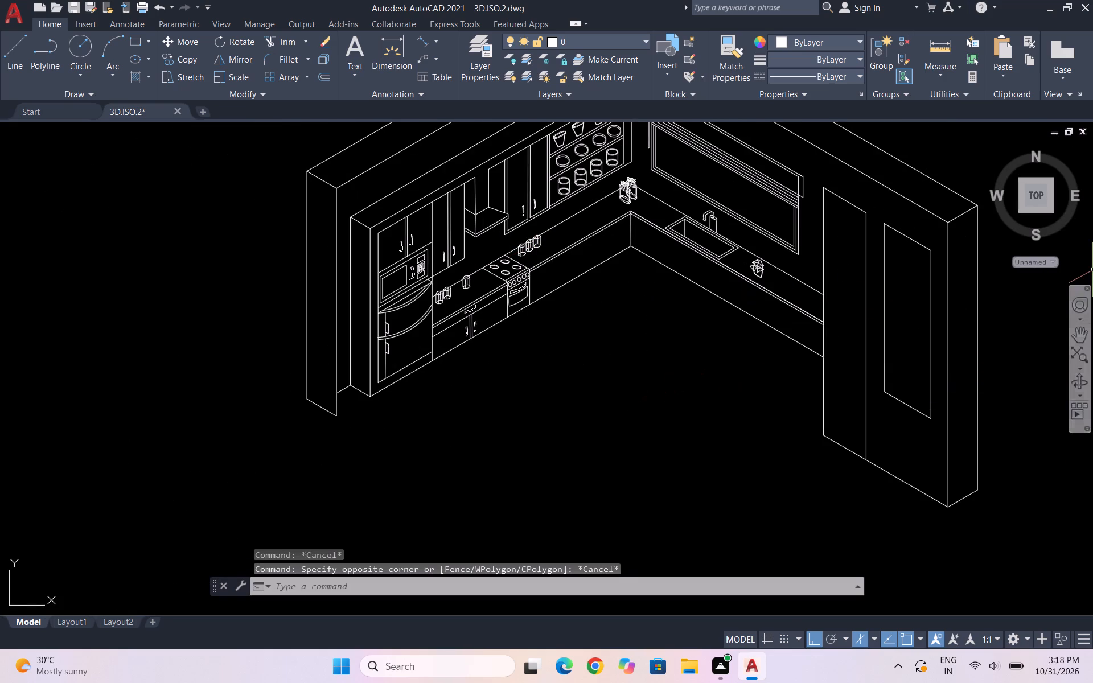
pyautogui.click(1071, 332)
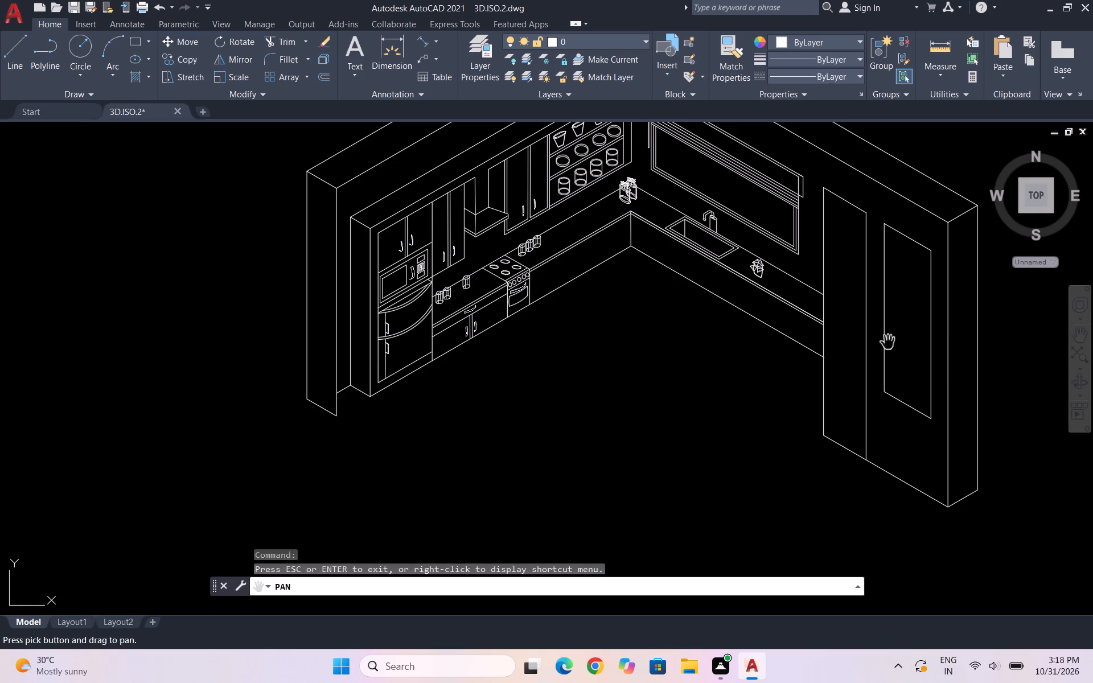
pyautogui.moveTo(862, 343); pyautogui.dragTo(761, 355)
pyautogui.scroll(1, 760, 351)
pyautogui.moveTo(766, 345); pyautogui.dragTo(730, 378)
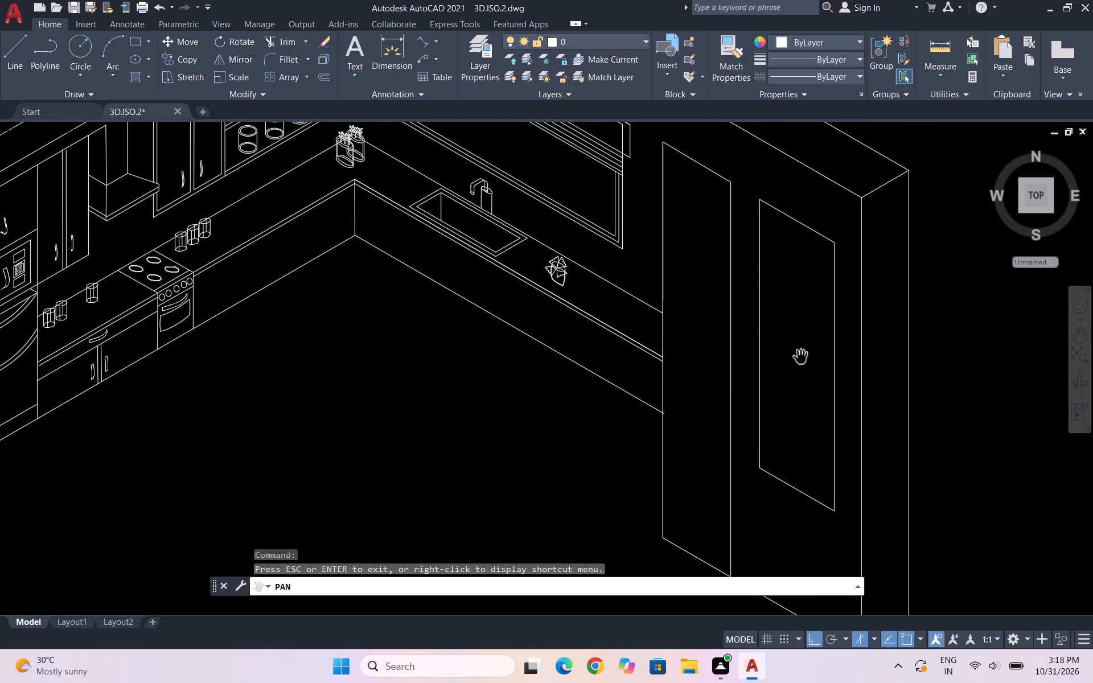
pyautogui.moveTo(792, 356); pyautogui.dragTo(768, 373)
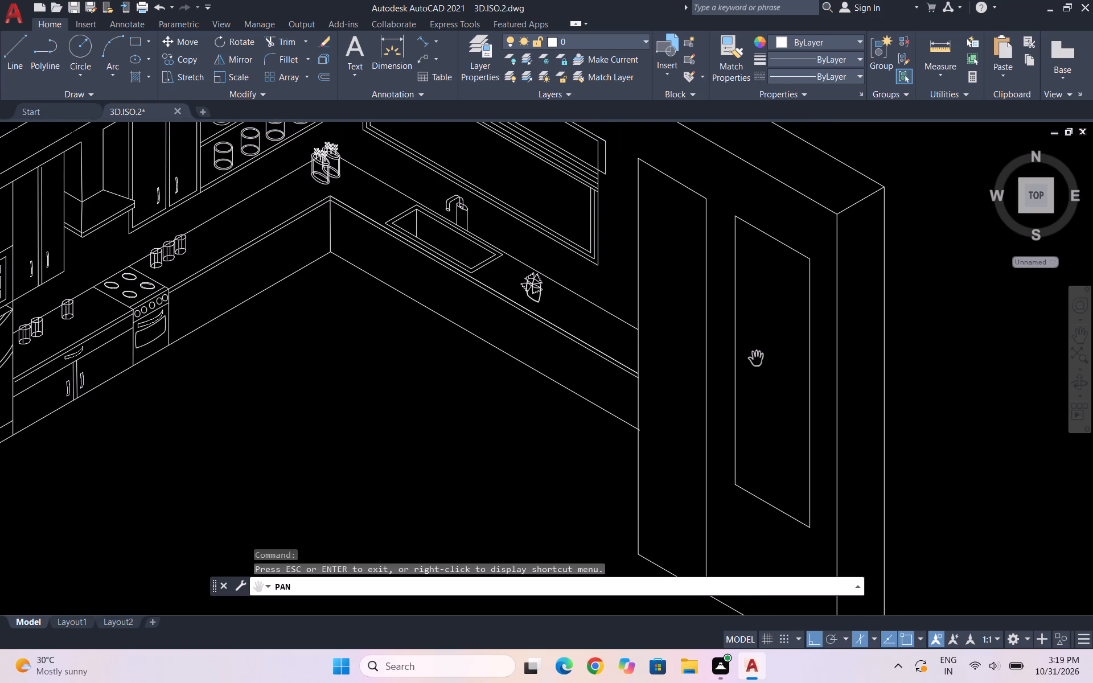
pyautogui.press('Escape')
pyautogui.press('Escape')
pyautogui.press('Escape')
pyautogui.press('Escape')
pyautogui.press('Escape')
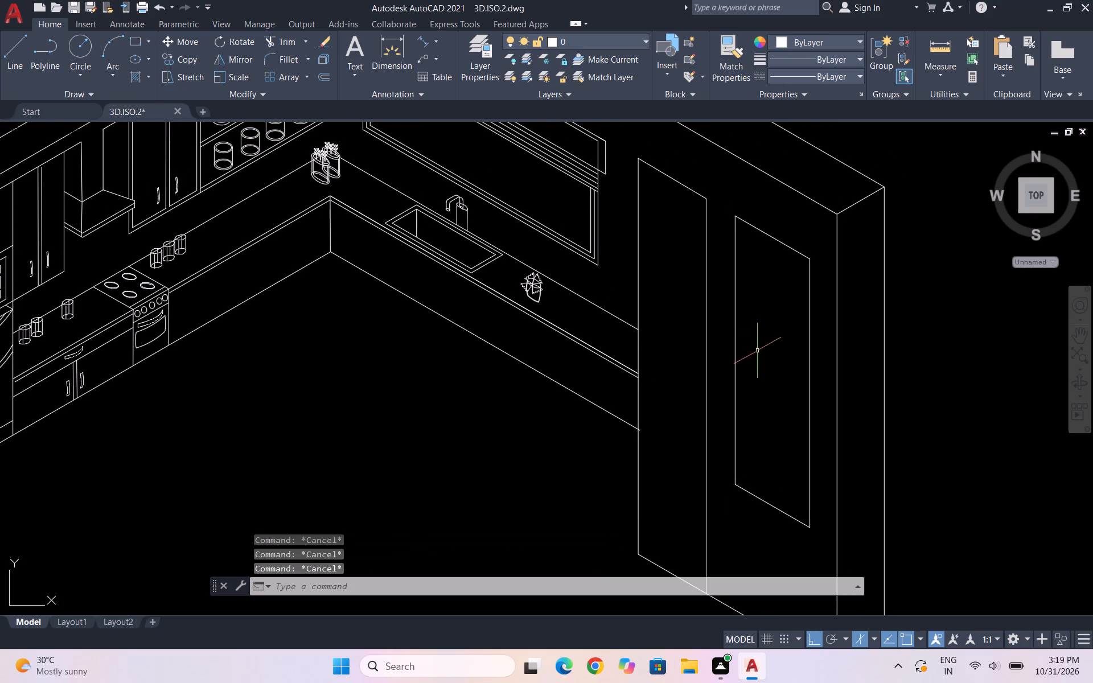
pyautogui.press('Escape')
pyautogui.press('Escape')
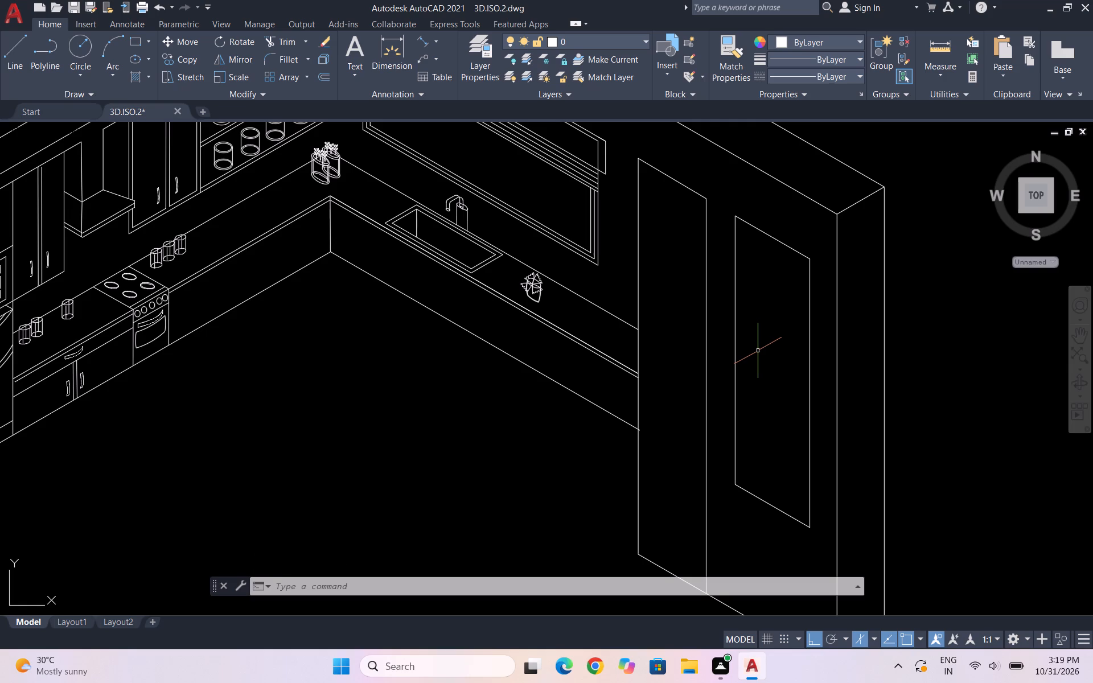
# Draw a line at 210° from the near-sink lower corner of the tall rectangle on the end wall, continuing down to the wall's base edge.
pyautogui.press('l')
pyautogui.press('Return')
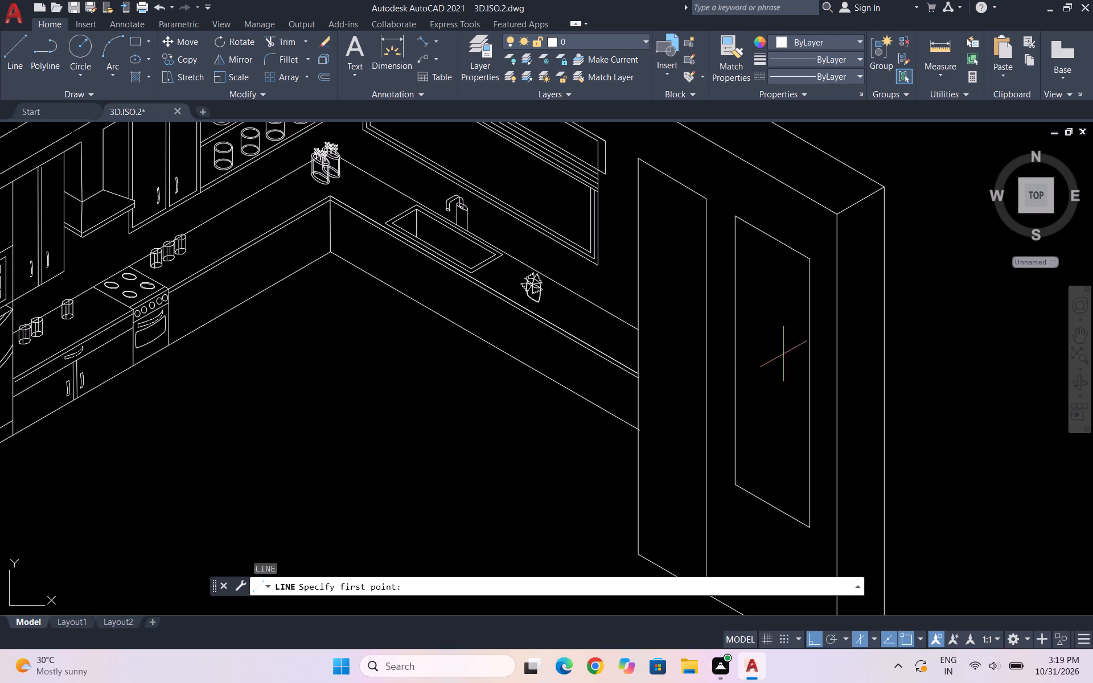
pyautogui.scroll(-1, 756, 369)
pyautogui.scroll(1, 693, 500)
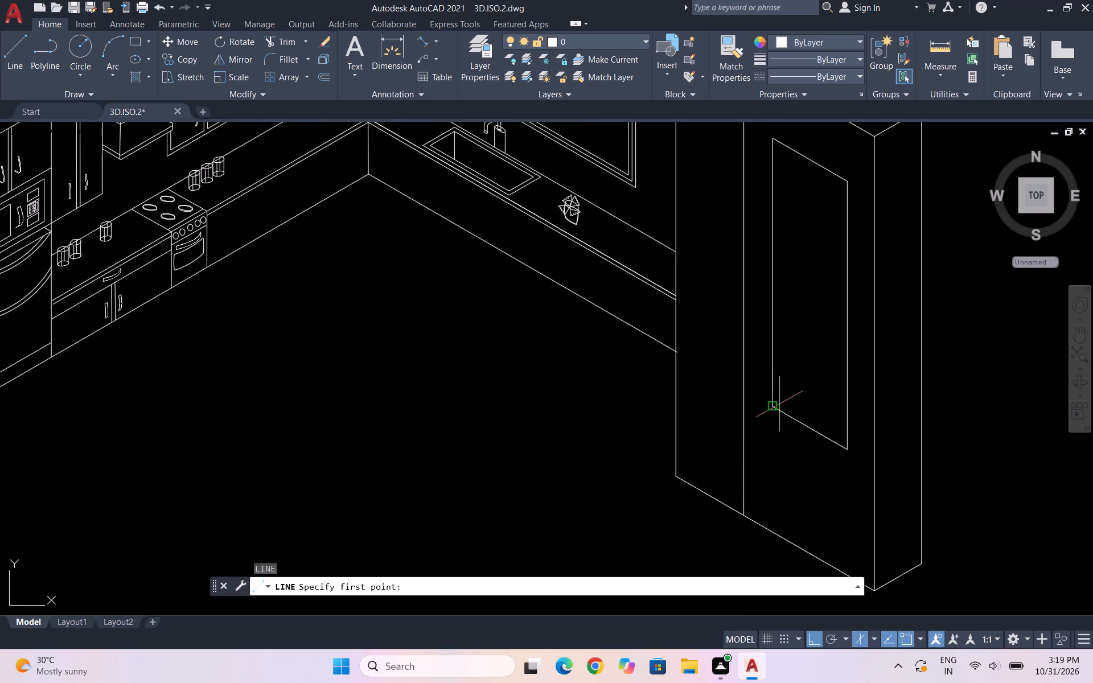
pyautogui.click(774, 410)
pyautogui.scroll(1, 734, 425)
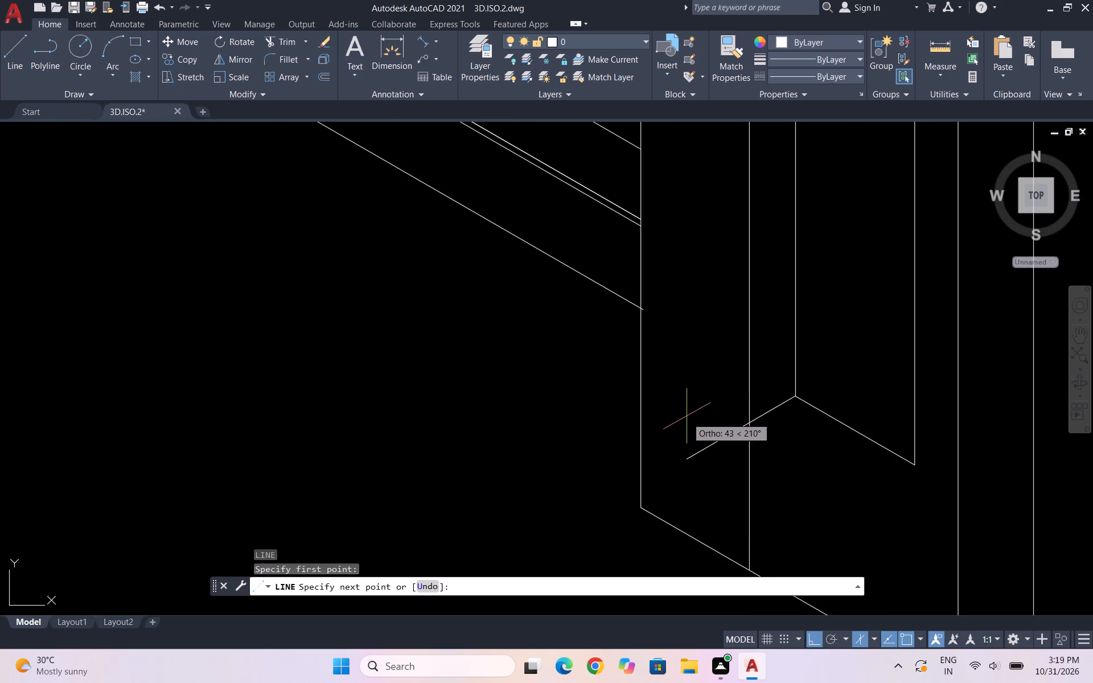
pyautogui.click(717, 433)
pyautogui.scroll(-1, 721, 421)
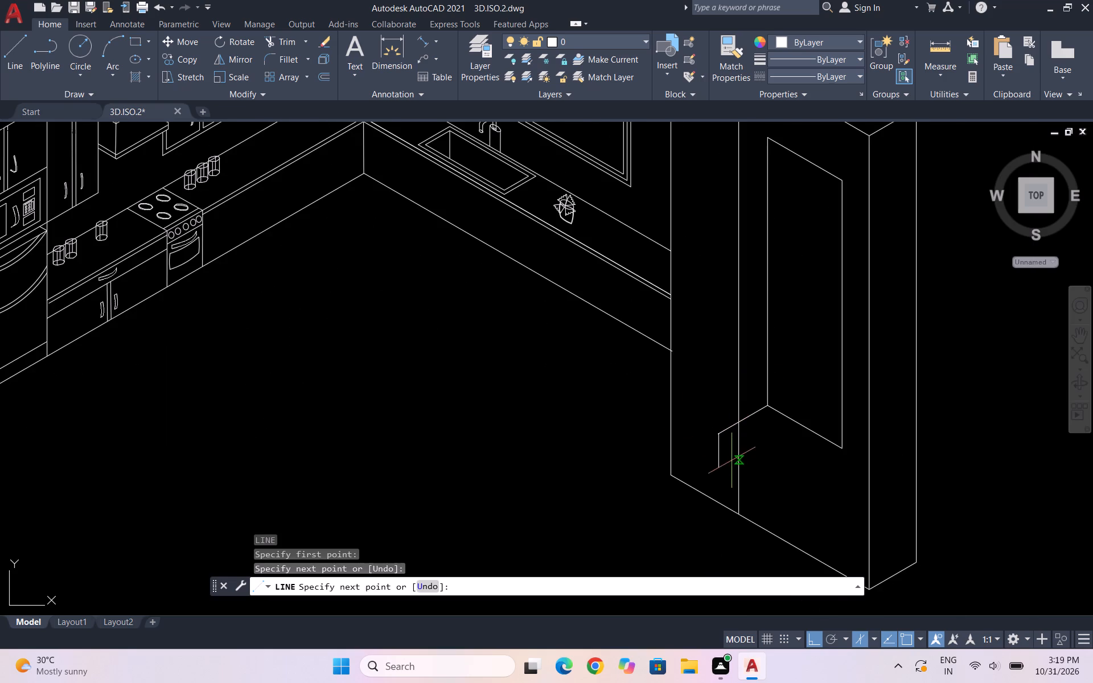
pyautogui.scroll(1, 721, 493)
pyautogui.click(714, 504)
pyautogui.press('Escape')
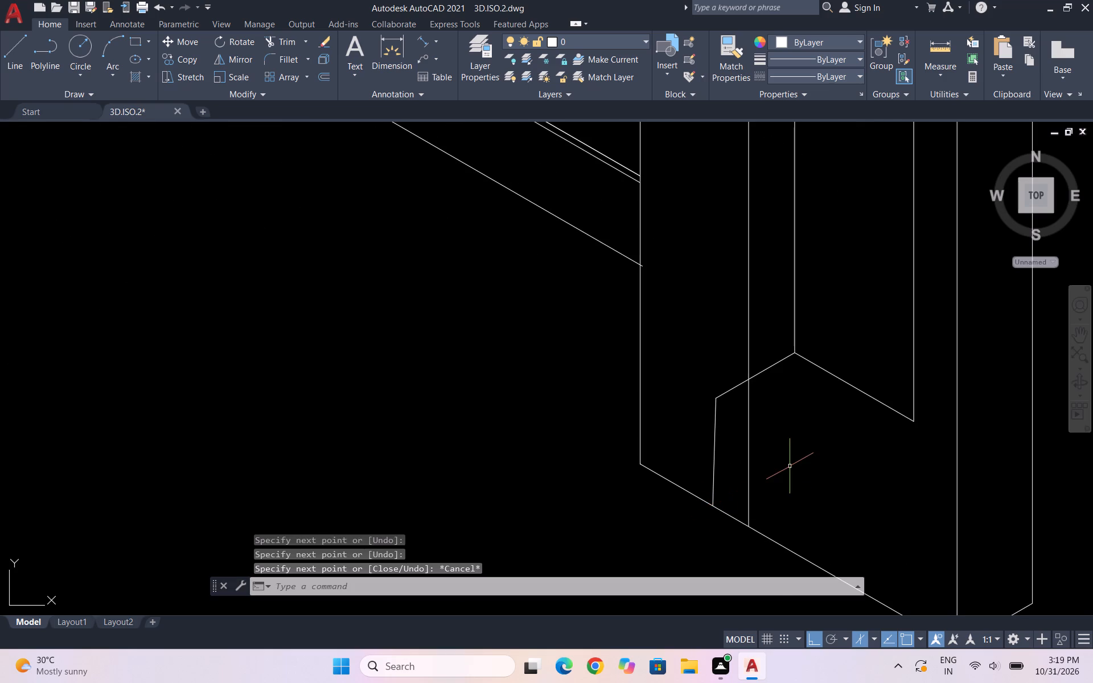
# Delete the slightly slanted line running down to the wall's base edge below the tall rectangle.
pyautogui.scroll(2, 743, 437)
pyautogui.moveTo(740, 438); pyautogui.dragTo(728, 435)
pyautogui.click(661, 403)
pyautogui.press('Escape')
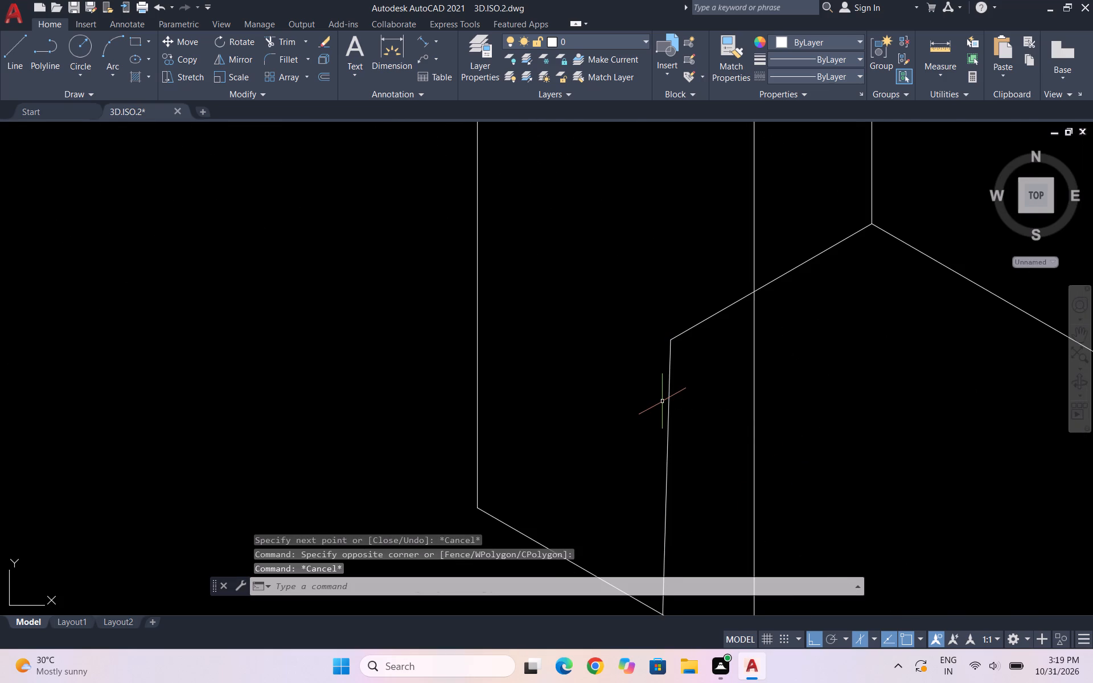
pyautogui.moveTo(699, 415); pyautogui.dragTo(673, 405)
pyautogui.click(632, 405)
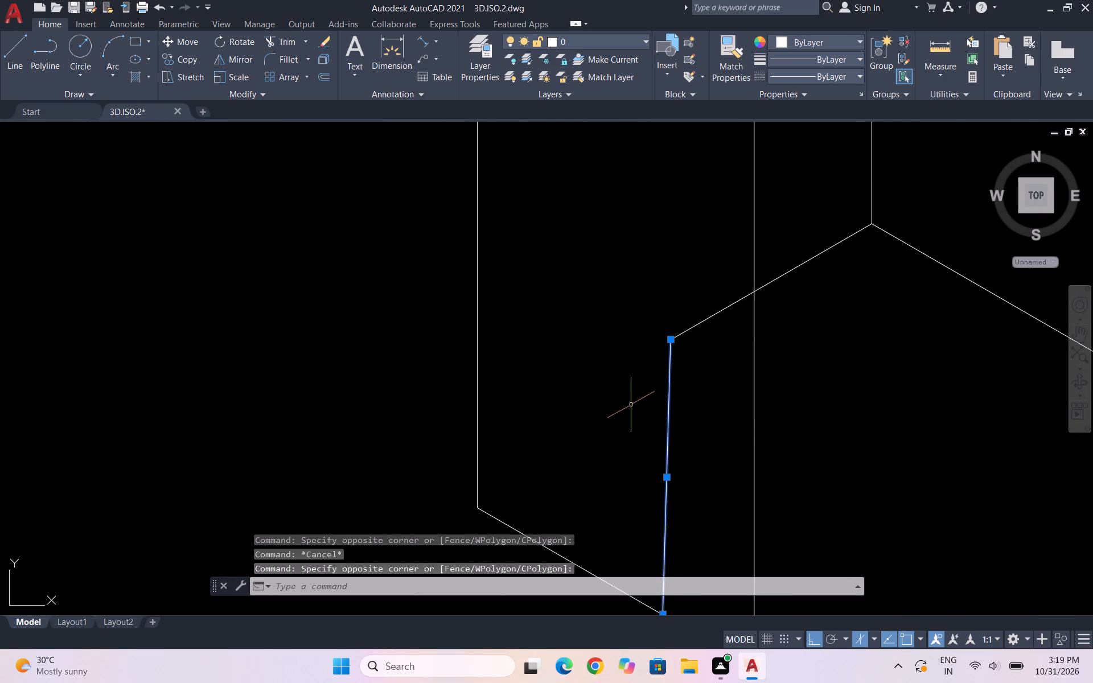
pyautogui.press('Delete')
pyautogui.press('Escape')
pyautogui.press('Escape')
pyautogui.press('Escape')
# Draw a vertical line from the free end of the 210° line down to the wall's base edge.
pyautogui.press('l')
pyautogui.press('Return')
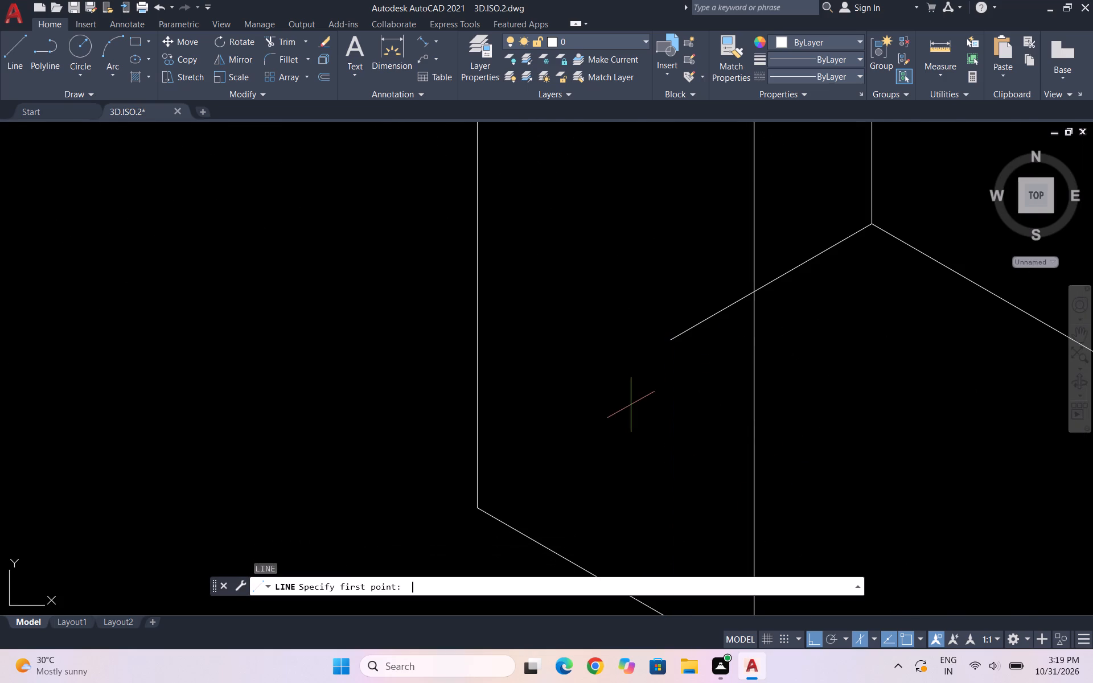
pyautogui.click(668, 343)
pyautogui.scroll(-3, 692, 294)
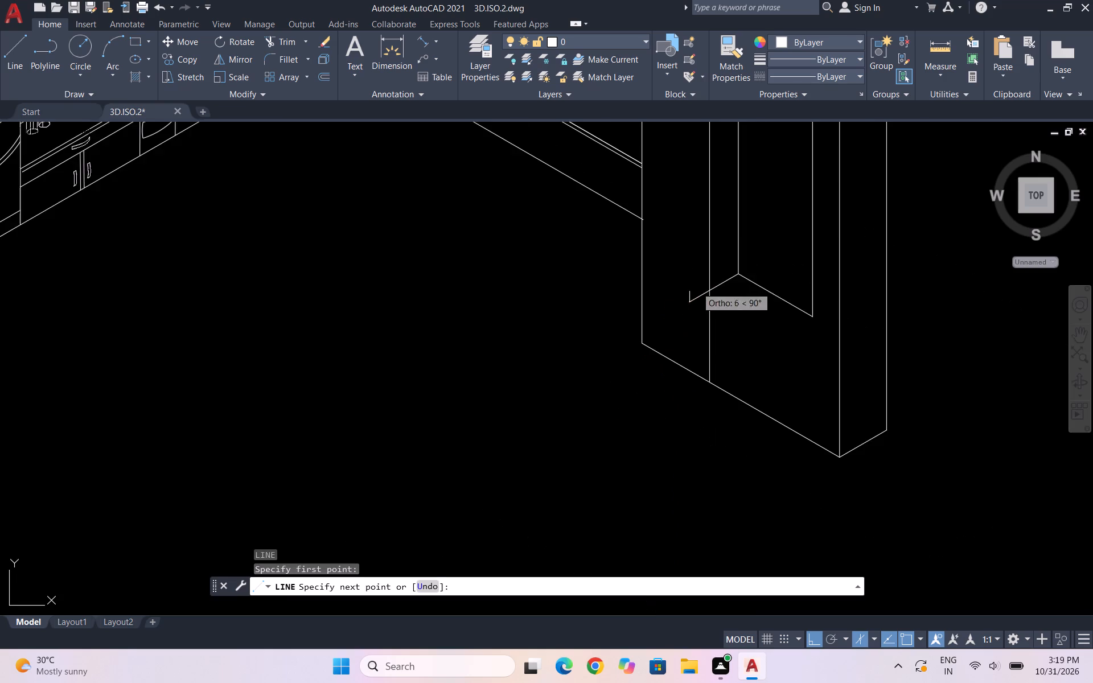
pyautogui.scroll(2, 689, 377)
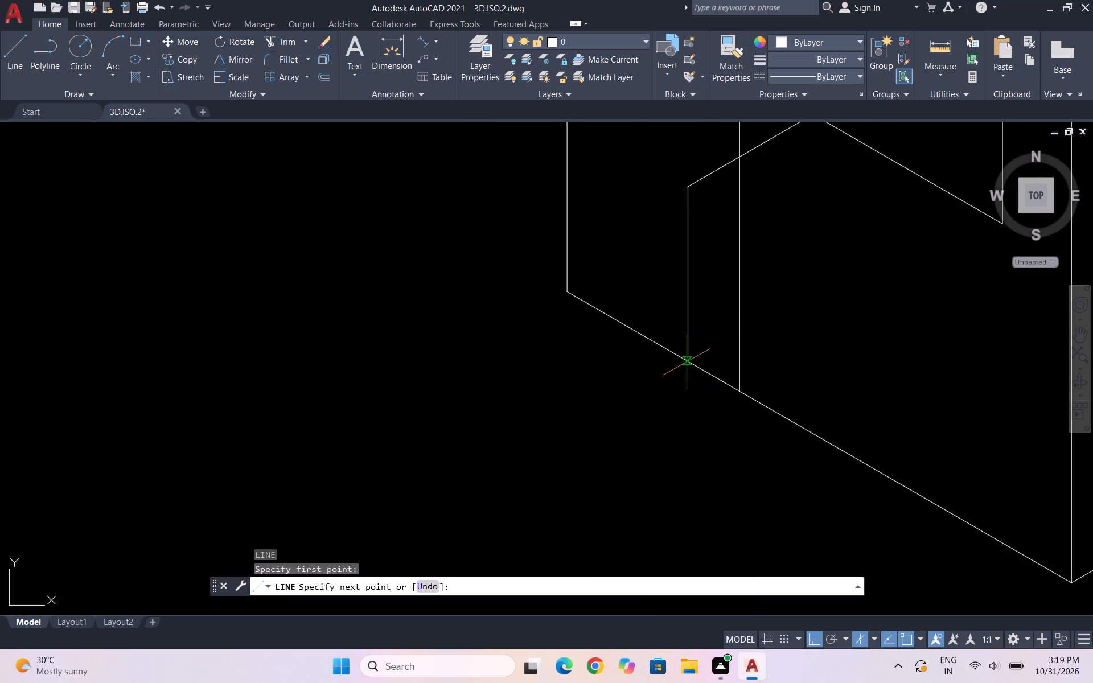
pyautogui.click(687, 362)
pyautogui.press('Escape')
pyautogui.scroll(-3, 743, 302)
pyautogui.press('Escape')
pyautogui.press('Escape')
# Trim the part of the wall's vertical line that lies below the 210° line.
pyautogui.write('TR')
pyautogui.press('Return')
pyautogui.scroll(2, 756, 307)
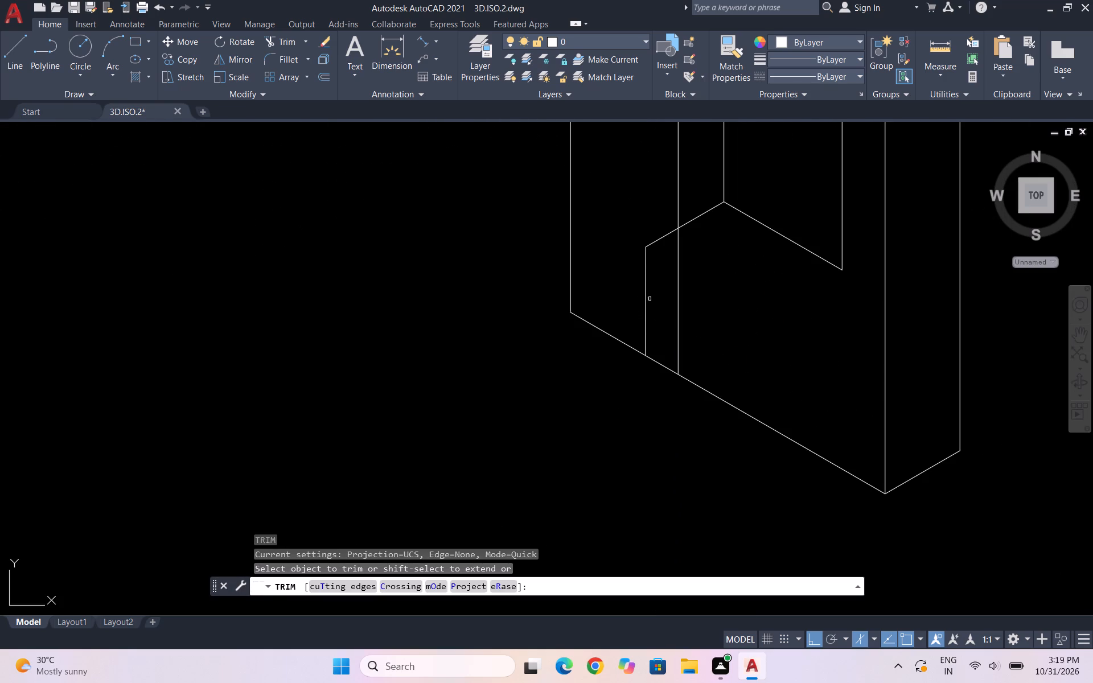
pyautogui.moveTo(677, 293); pyautogui.dragTo(708, 283)
pyautogui.press('Escape')
pyautogui.press('Escape')
pyautogui.press('Escape')
pyautogui.press('Escape')
pyautogui.press('Escape')
pyautogui.press('Escape')
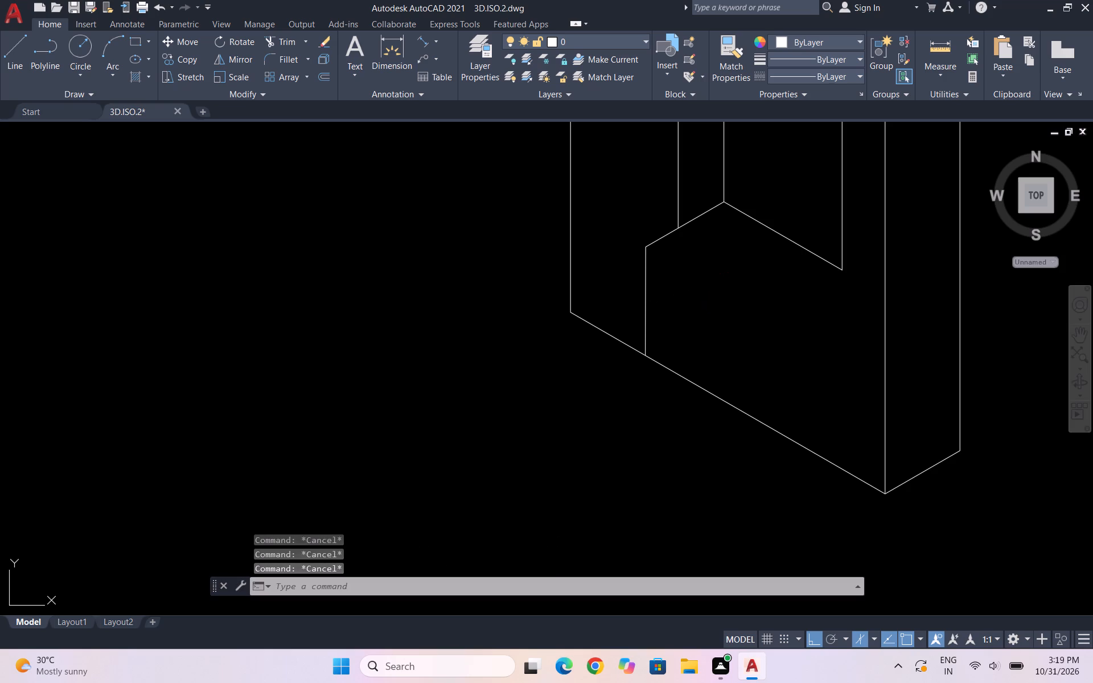
# Close the box's top face with a 210° line from the tall rectangle's other lower corner and a line back to the first free end.
pyautogui.press('l')
pyautogui.press('Return')
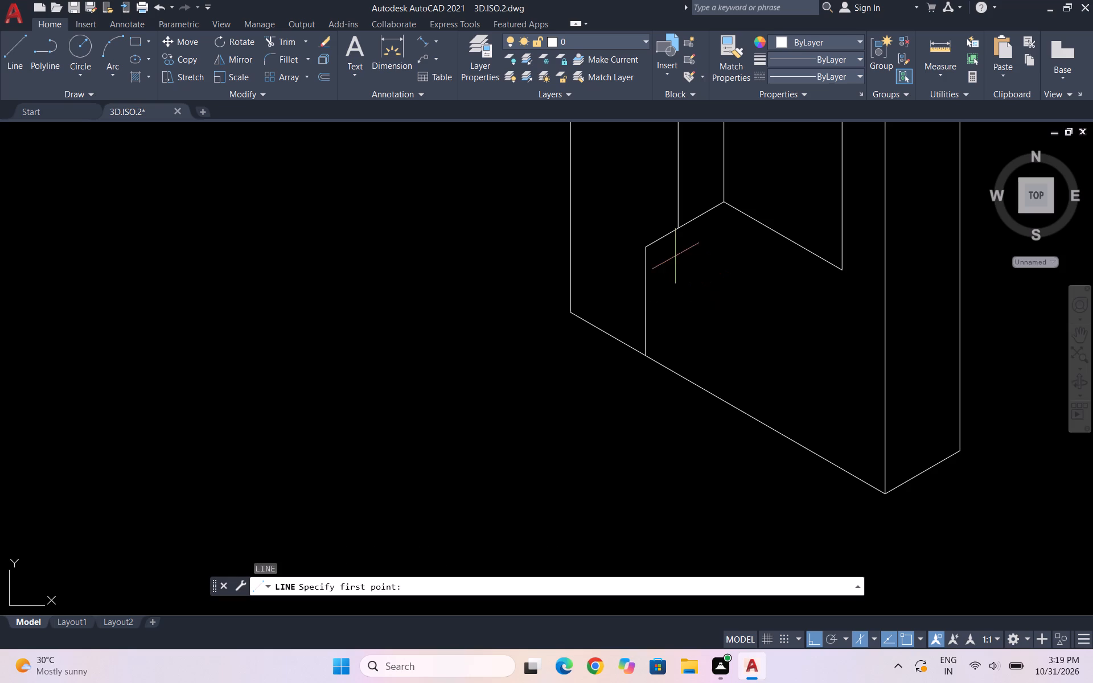
pyautogui.click(847, 273)
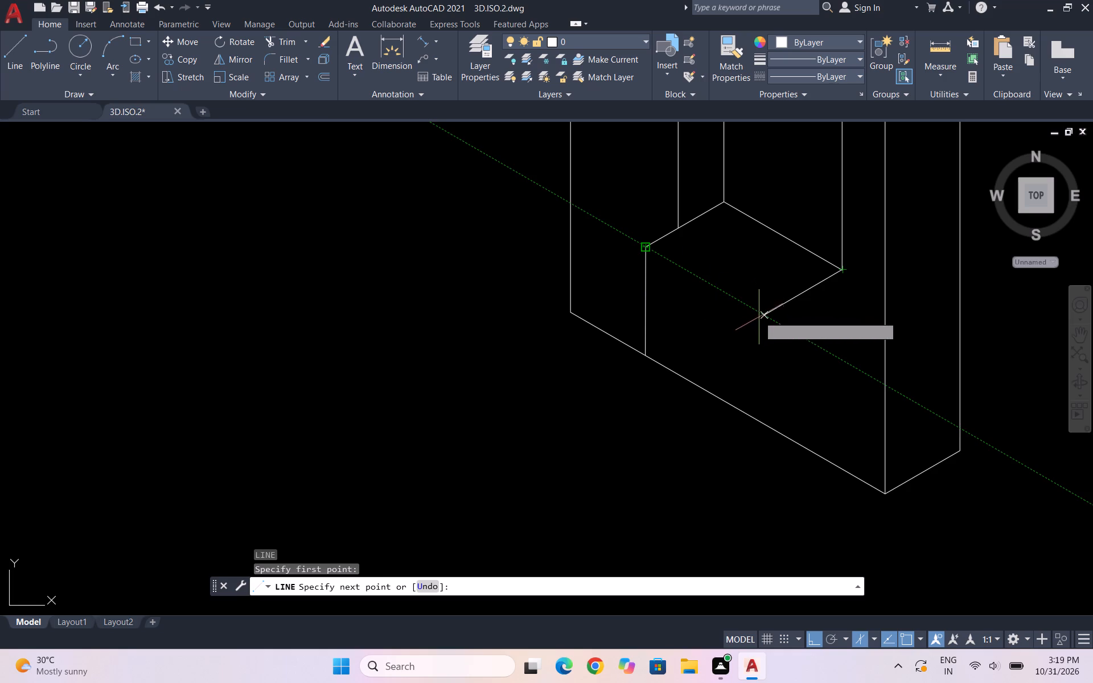
pyautogui.click(762, 322)
pyautogui.click(644, 249)
pyautogui.press('Escape')
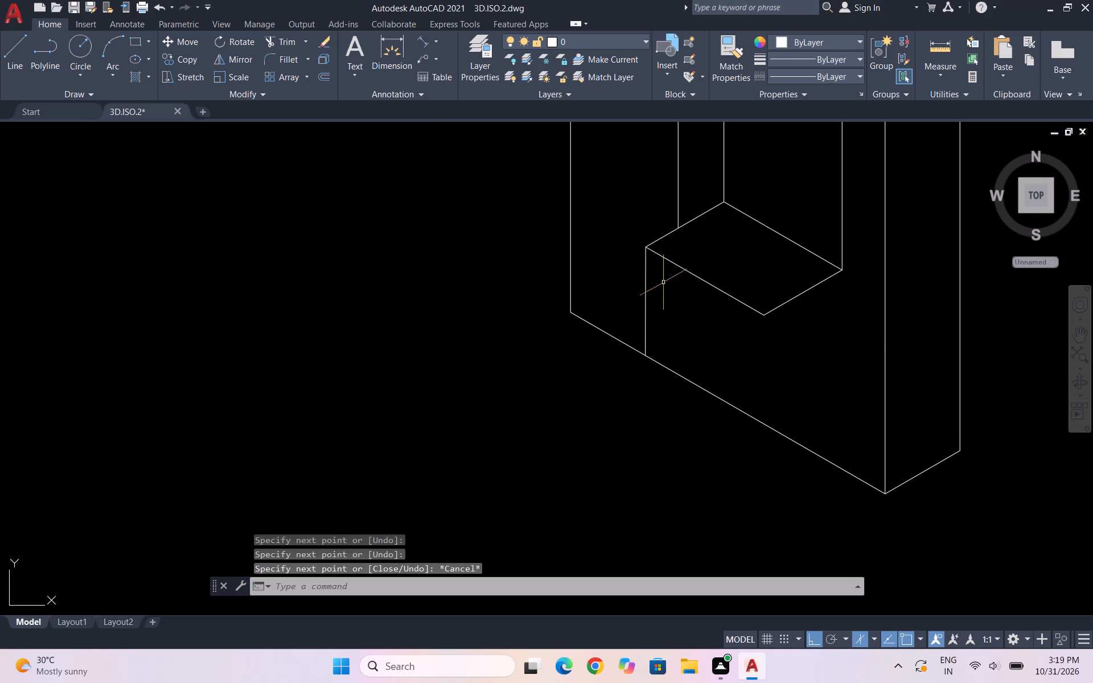
pyautogui.press('Escape')
# Draw a vertical line from the top face's front corner down to the wall's base edge.
pyautogui.press('space')
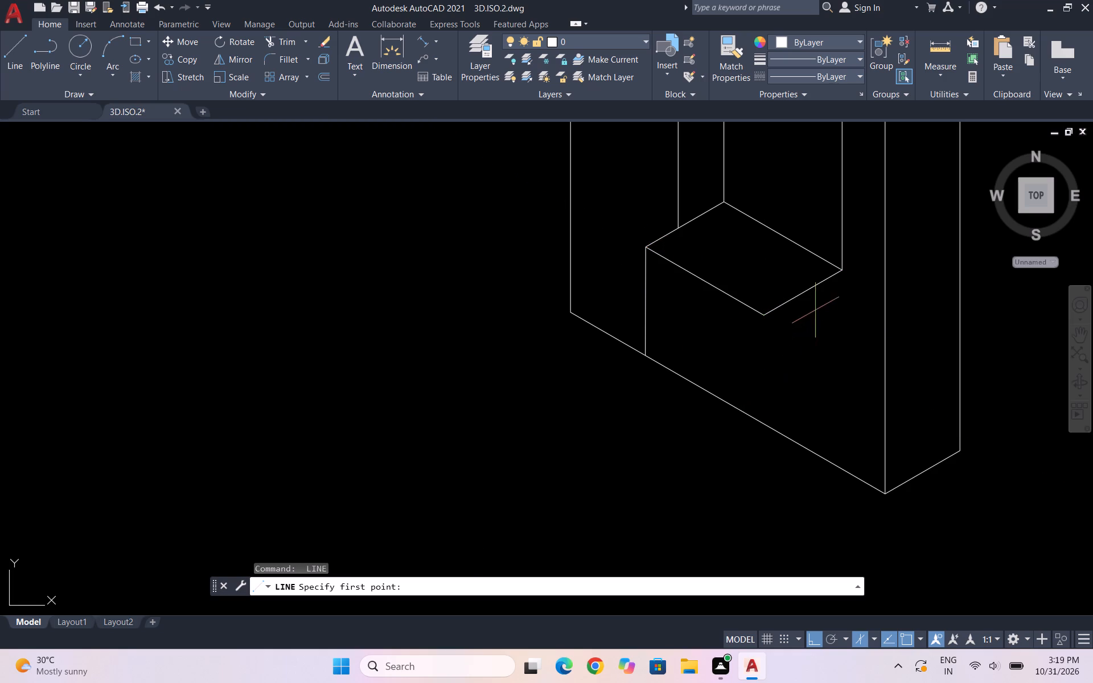
pyautogui.click(767, 318)
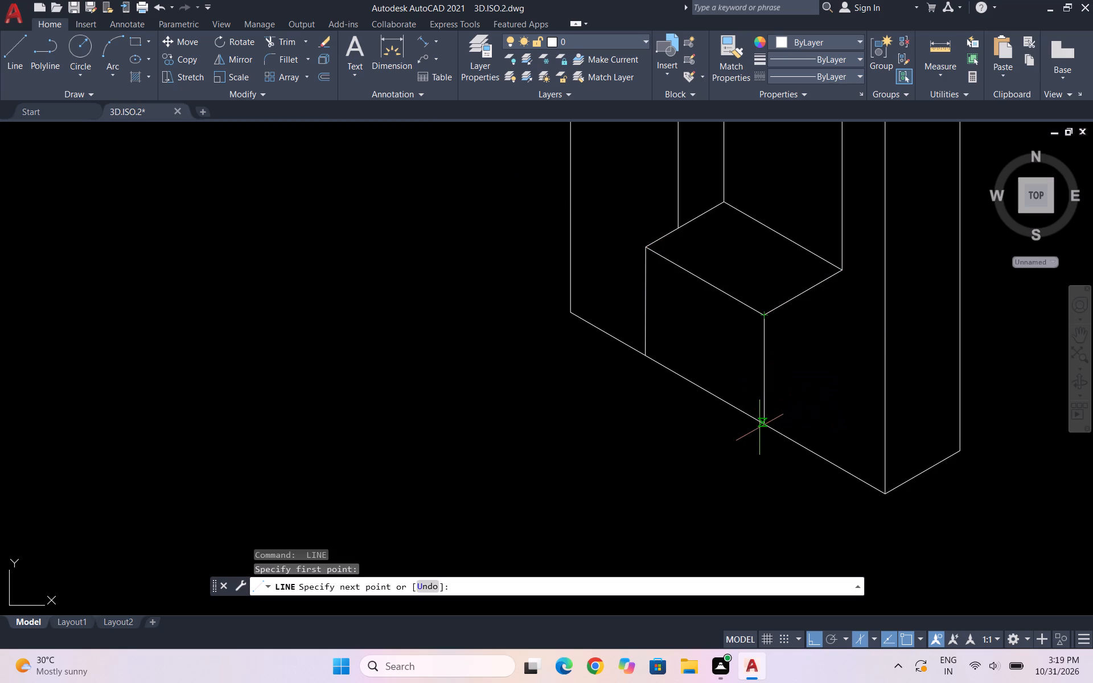
pyautogui.click(763, 426)
pyautogui.press('Escape')
# Copy the front vertical edge from the top face's front corner to the tall rectangle's far lower corner.
pyautogui.moveTo(771, 371); pyautogui.dragTo(750, 361)
pyautogui.moveTo(730, 348); pyautogui.dragTo(757, 361)
pyautogui.write('CO')
pyautogui.press('Return')
pyautogui.moveTo(764, 320); pyautogui.dragTo(774, 315)
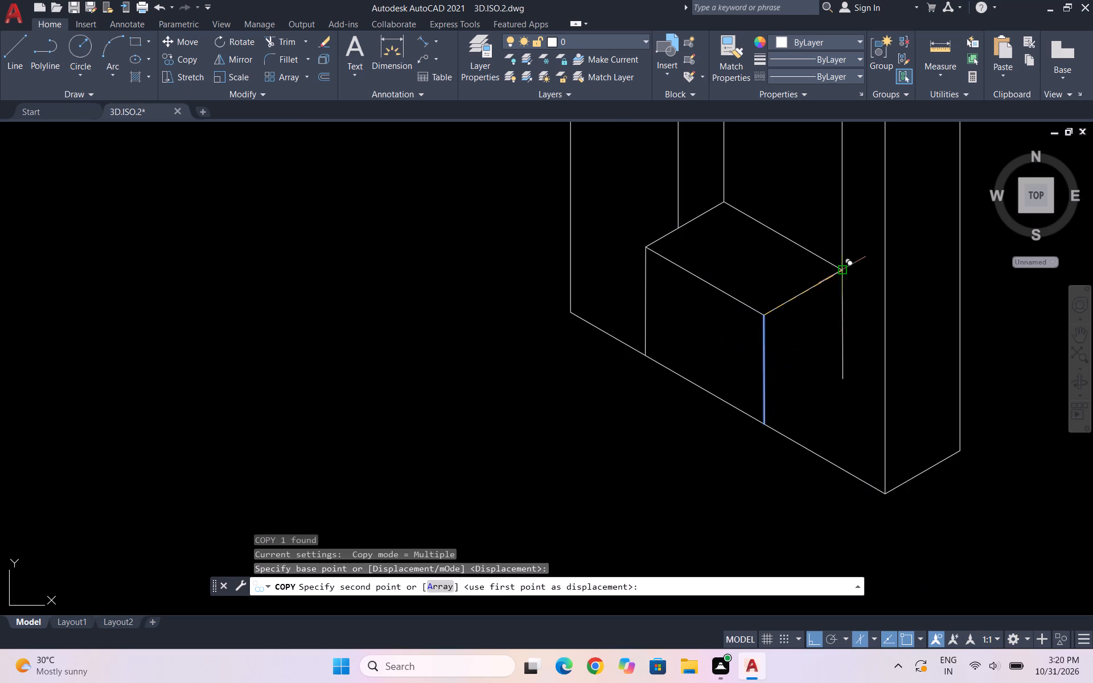
pyautogui.click(841, 272)
pyautogui.press('Escape')
pyautogui.press('Escape')
pyautogui.press('Escape')
pyautogui.press('Escape')
pyautogui.press('Escape')
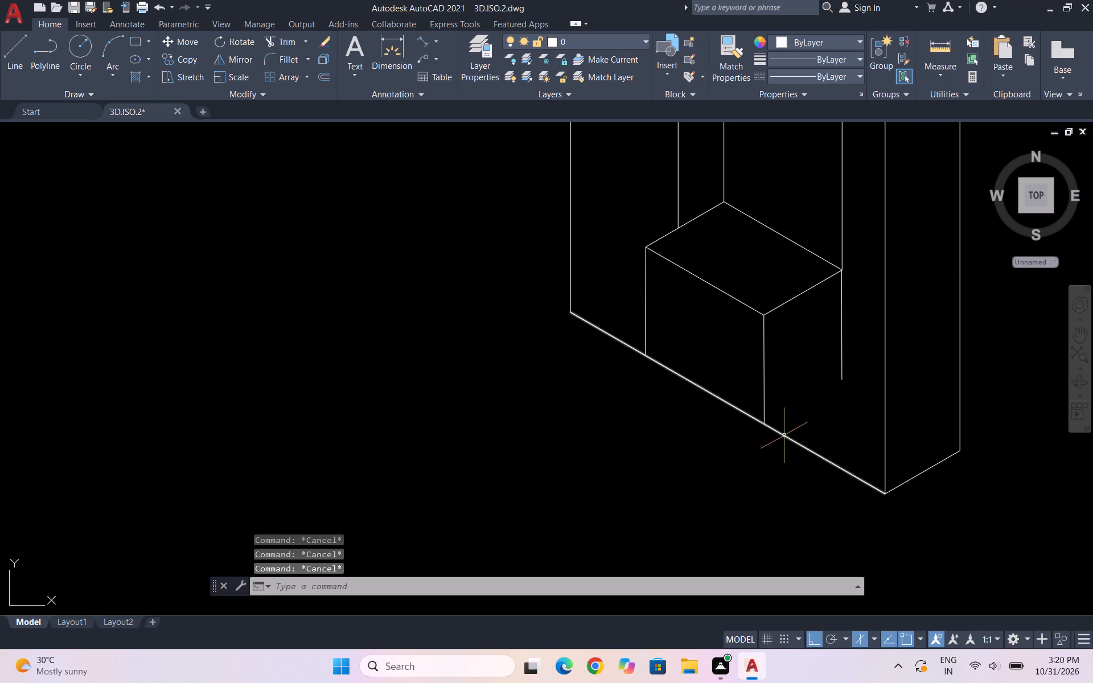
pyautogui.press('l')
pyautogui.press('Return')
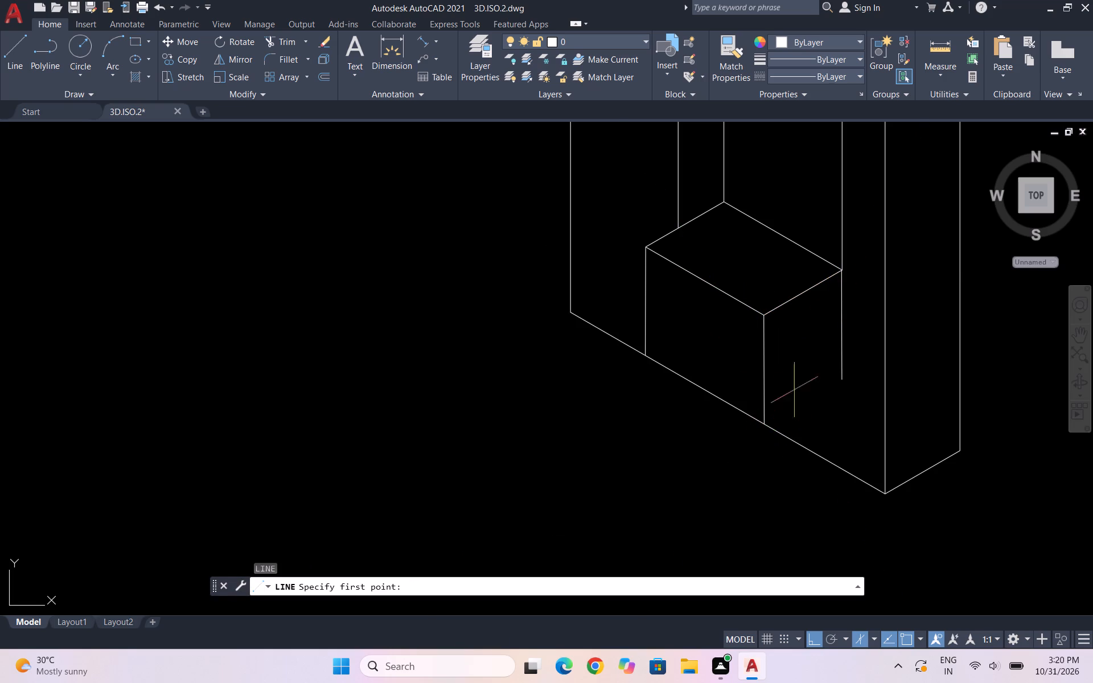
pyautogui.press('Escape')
# Copy the top face's 210° side edge from the box's front top corner down to the foot of its front vertical edge.
pyautogui.moveTo(806, 318); pyautogui.dragTo(789, 297)
pyautogui.click(775, 284)
pyautogui.write('CO')
pyautogui.press('Return')
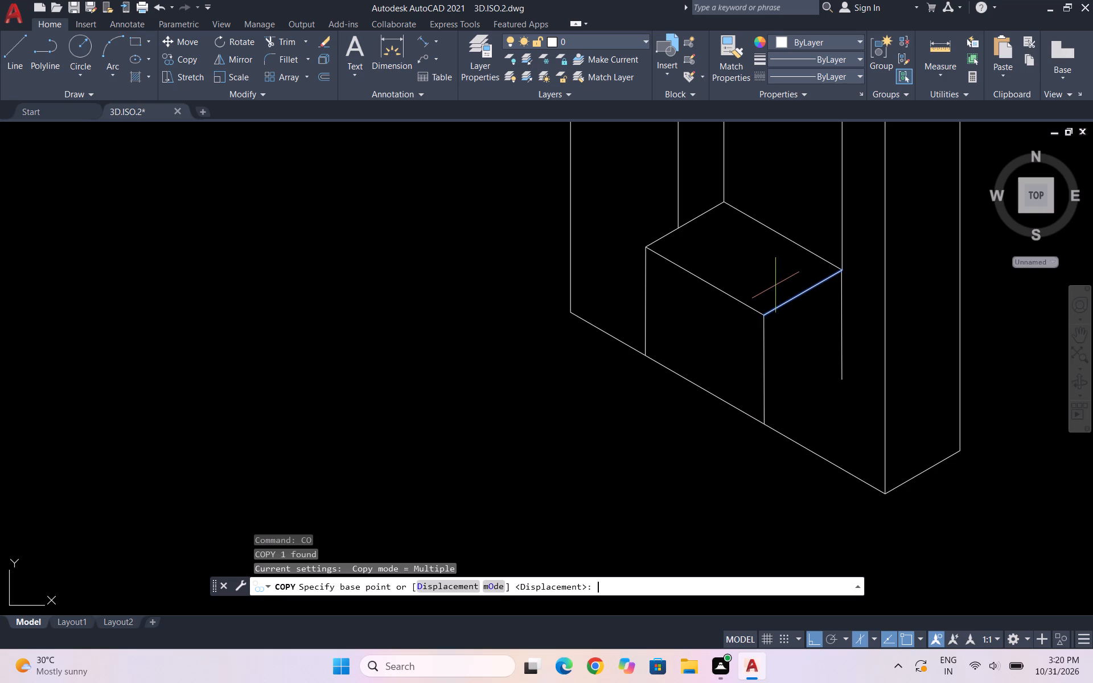
pyautogui.click(765, 311)
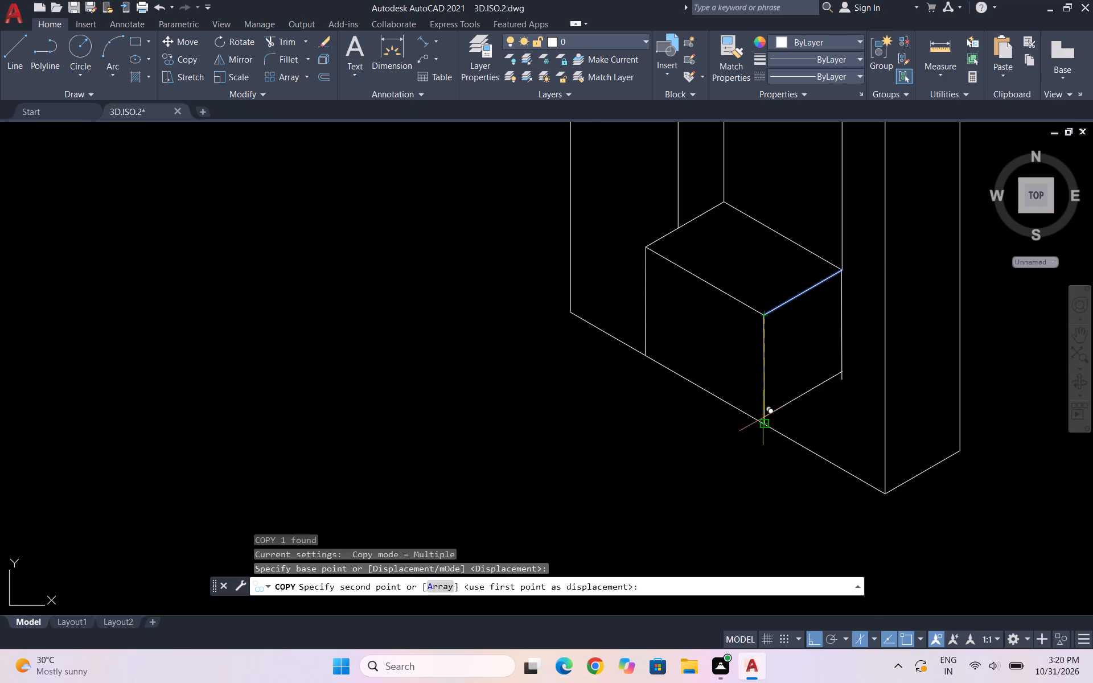
pyautogui.click(763, 420)
pyautogui.press('Escape')
# Trim the overshooting ends where the copied bottom edge crosses the box's far vertical edge.
pyautogui.scroll(3, 856, 367)
pyautogui.scroll(3, 778, 440)
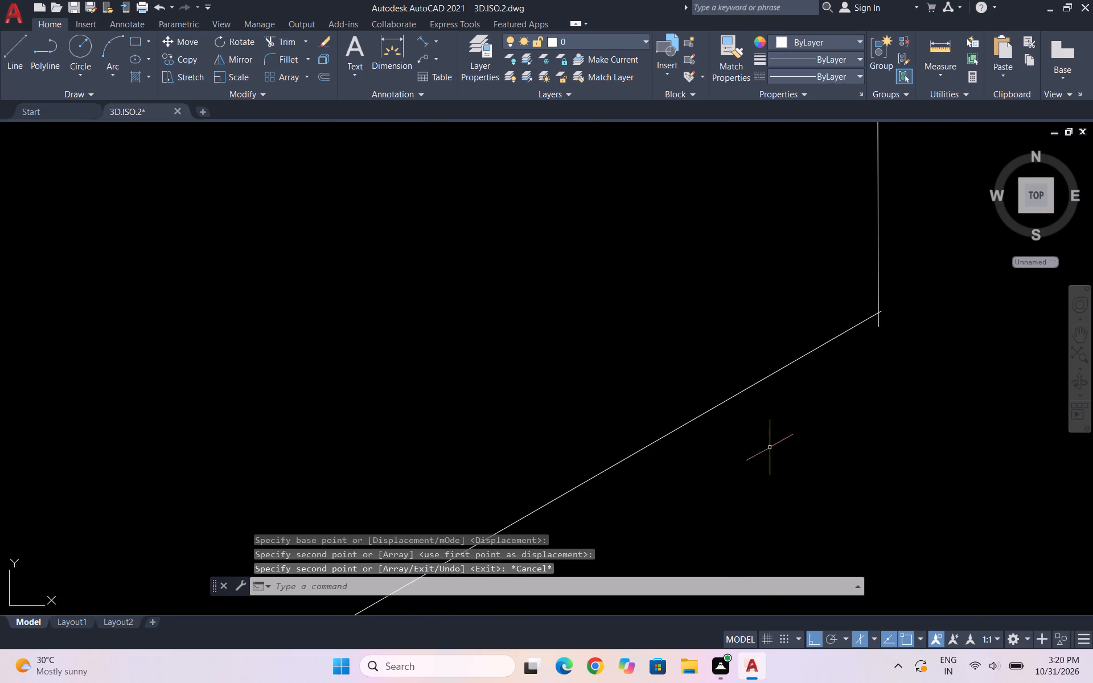
pyautogui.press('Escape')
pyautogui.press('Escape')
pyautogui.write('TR')
pyautogui.press('Return')
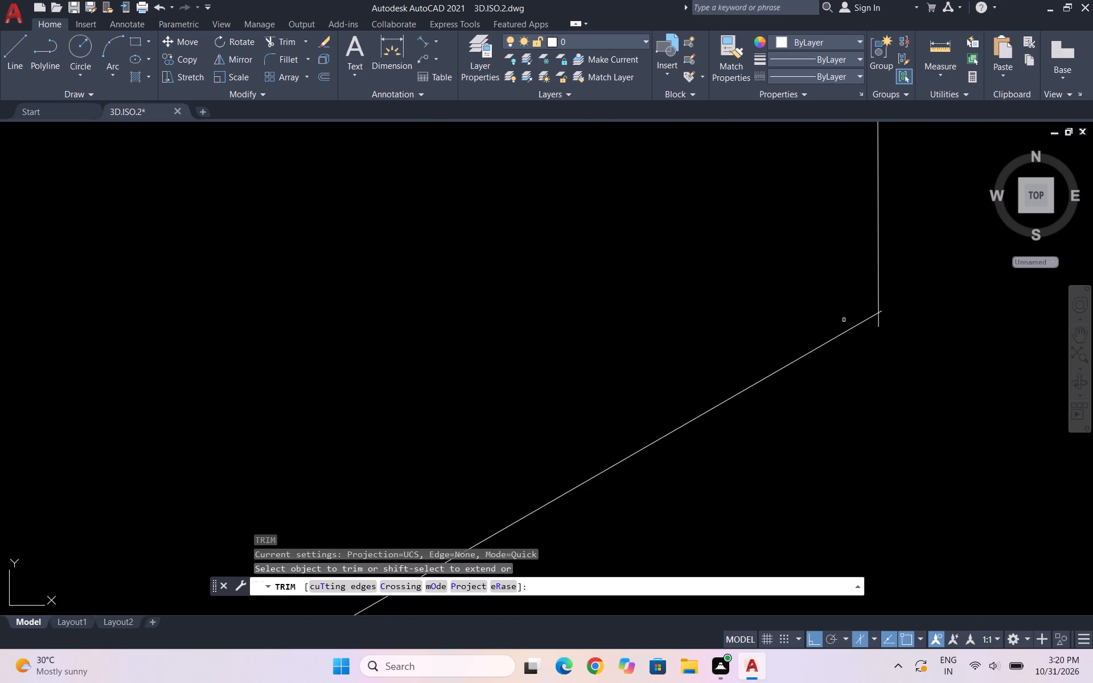
pyautogui.scroll(1, 844, 313)
pyautogui.scroll(3, 890, 316)
pyautogui.moveTo(935, 278); pyautogui.dragTo(900, 363)
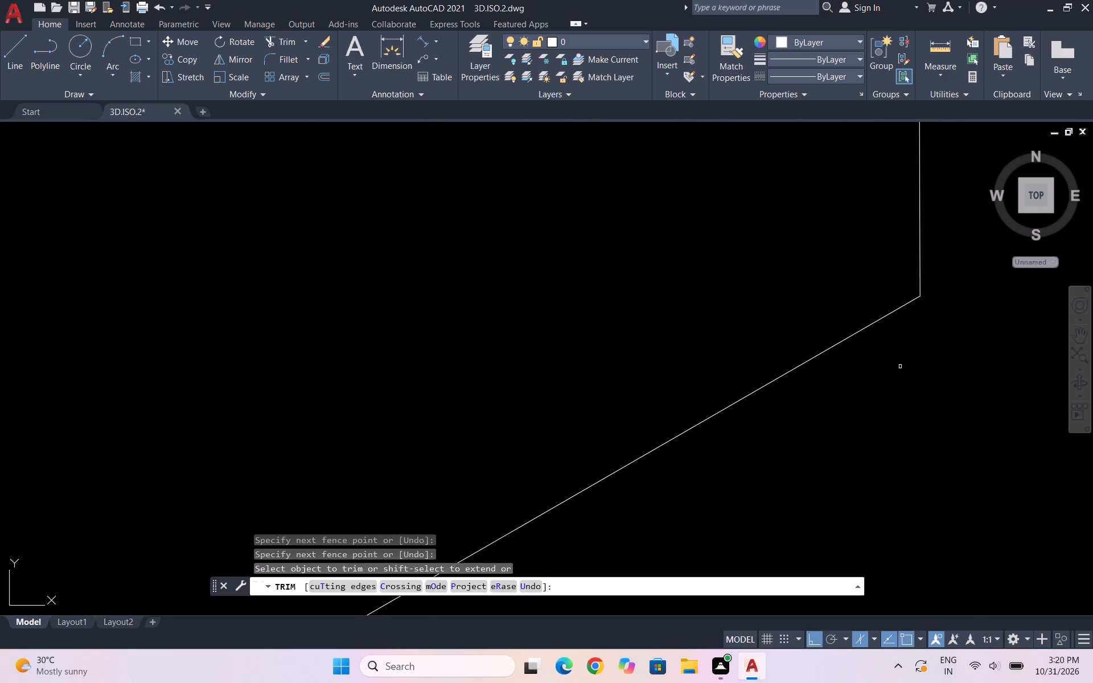
pyautogui.scroll(-10, 939, 304)
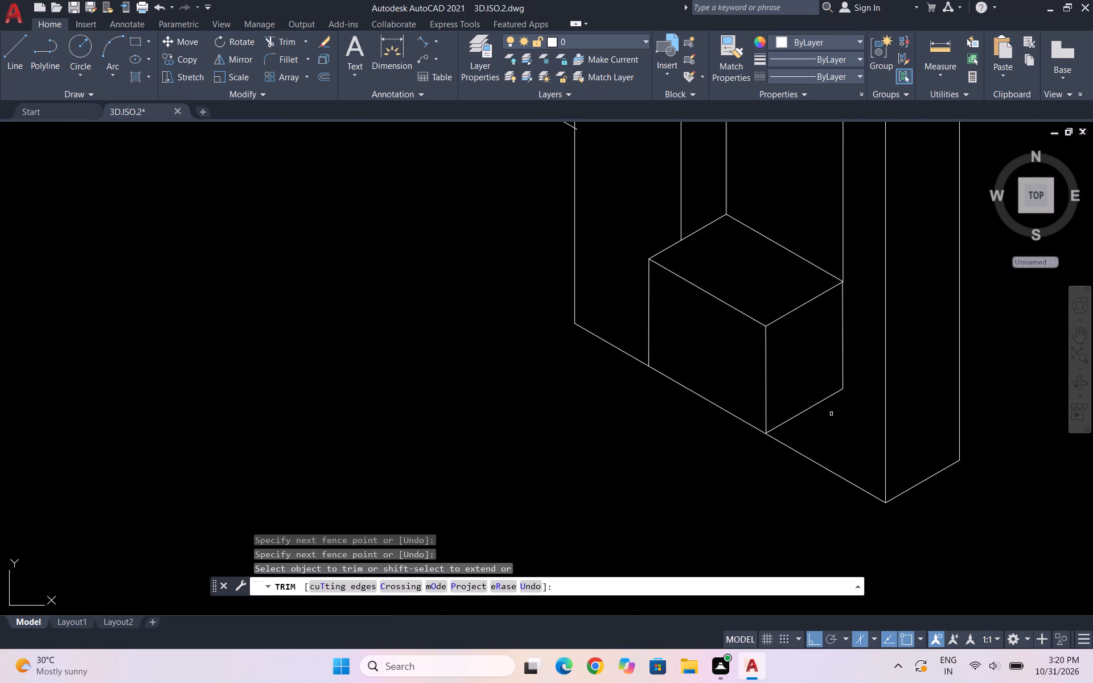
pyautogui.press('Escape')
pyautogui.press('Escape')
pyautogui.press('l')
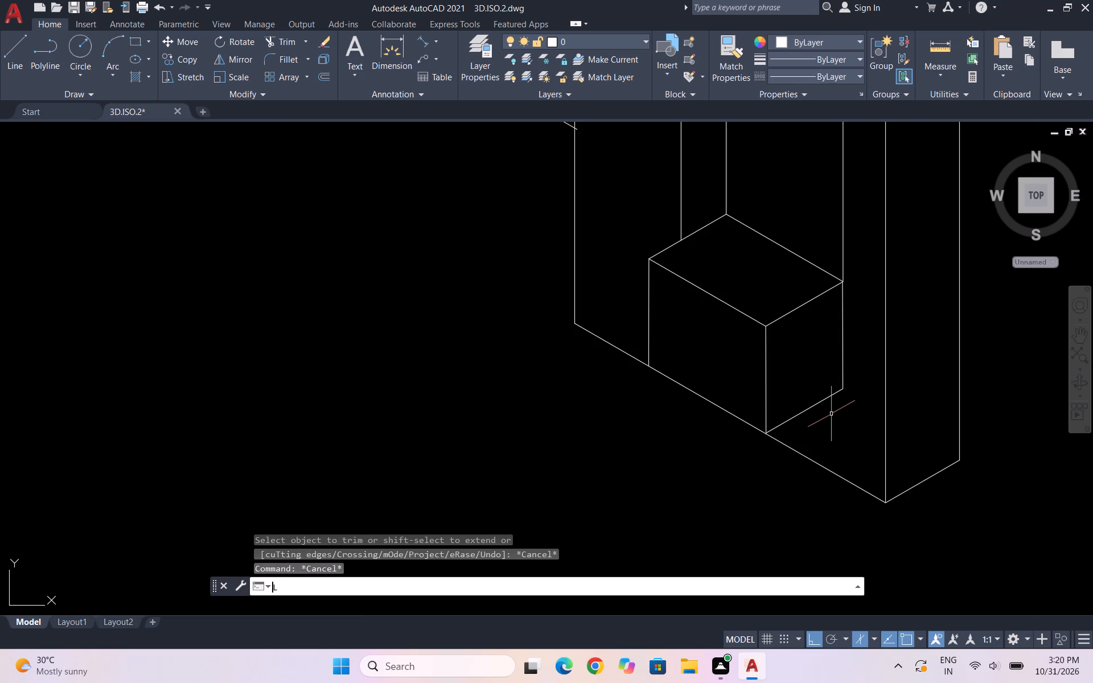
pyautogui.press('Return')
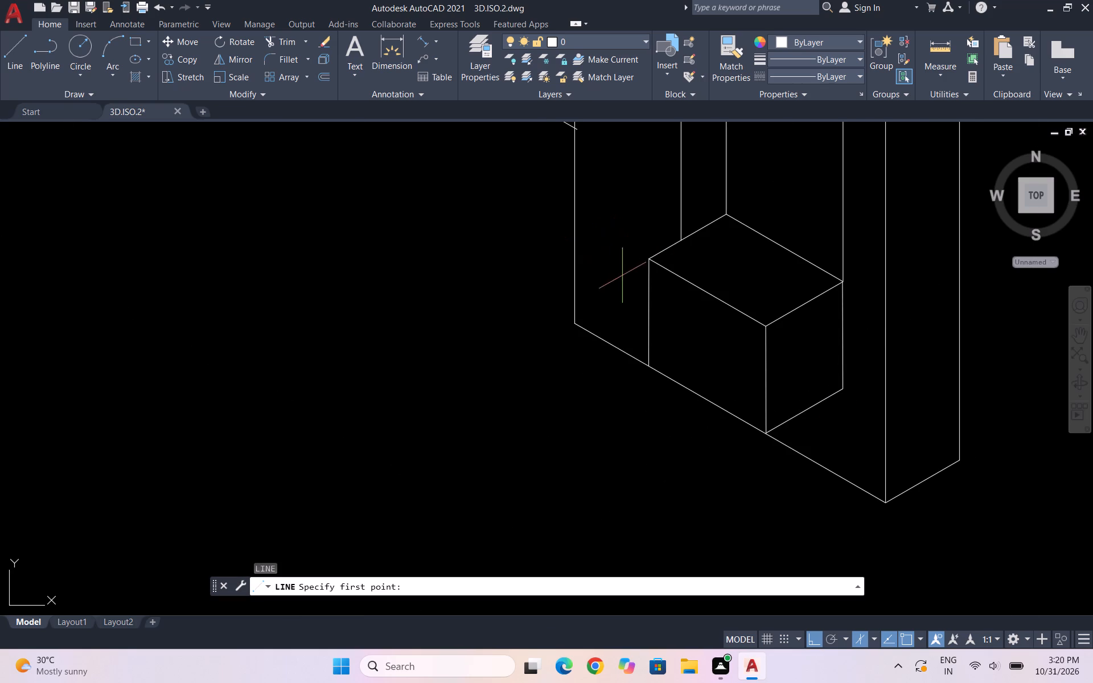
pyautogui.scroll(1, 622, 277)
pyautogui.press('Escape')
# Offset the upper edge and both vertical edges of the box's front face inward by 2.
pyautogui.press('o')
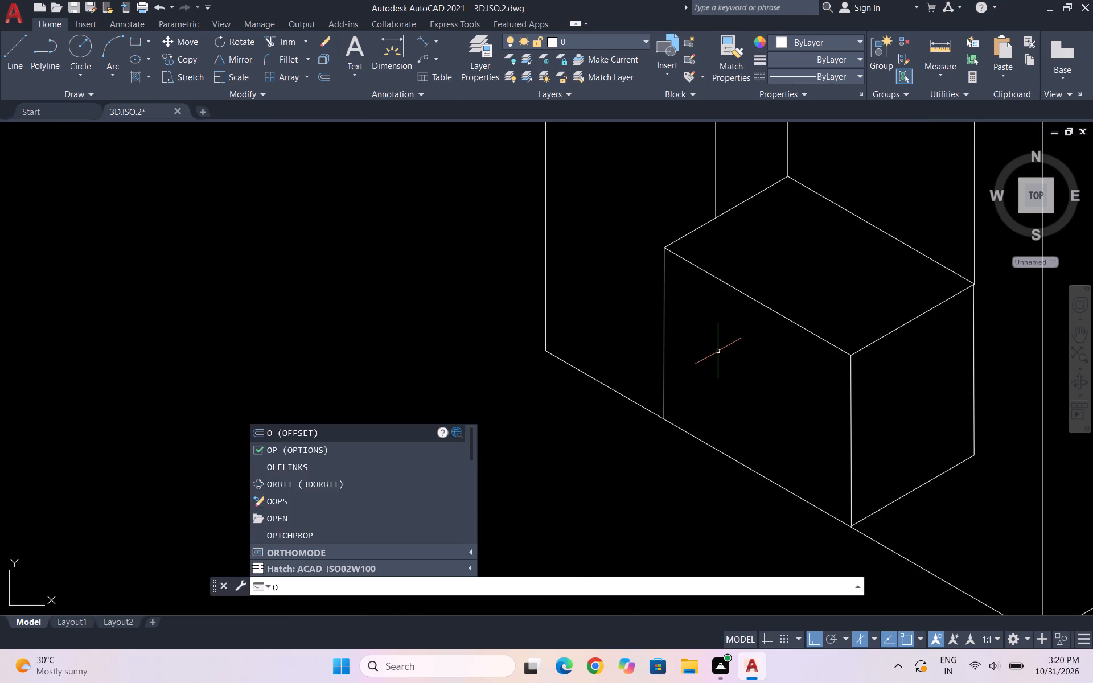
pyautogui.press('Return')
pyautogui.press('2')
pyautogui.press('Return')
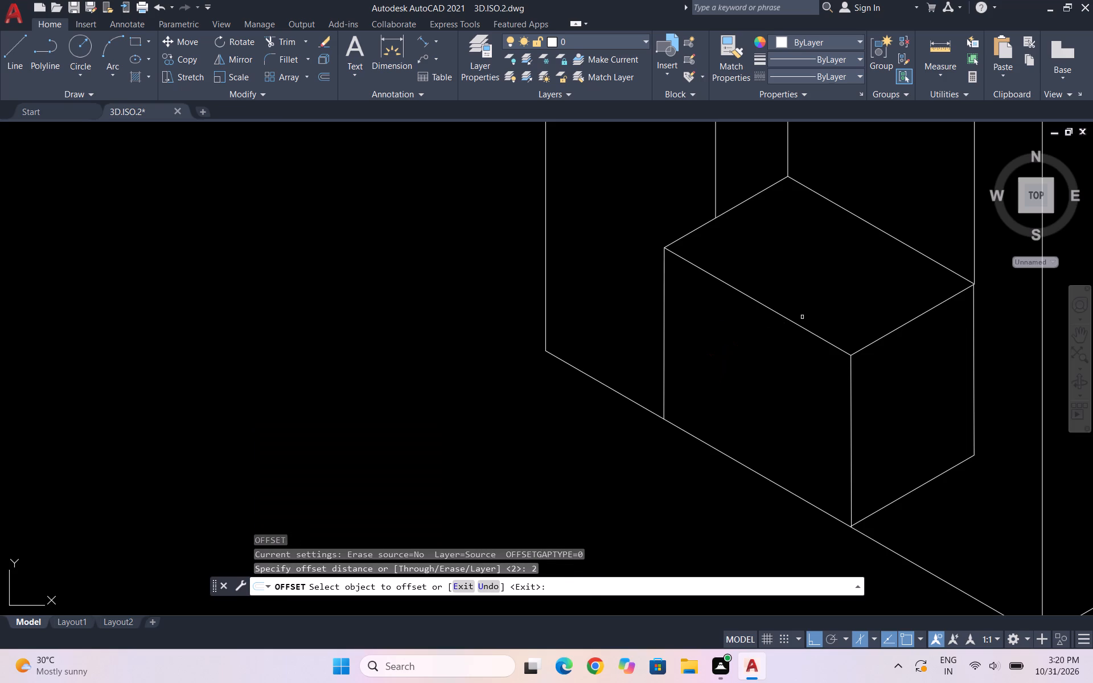
pyautogui.click(798, 324)
pyautogui.click(763, 349)
pyautogui.moveTo(850, 389); pyautogui.dragTo(840, 389)
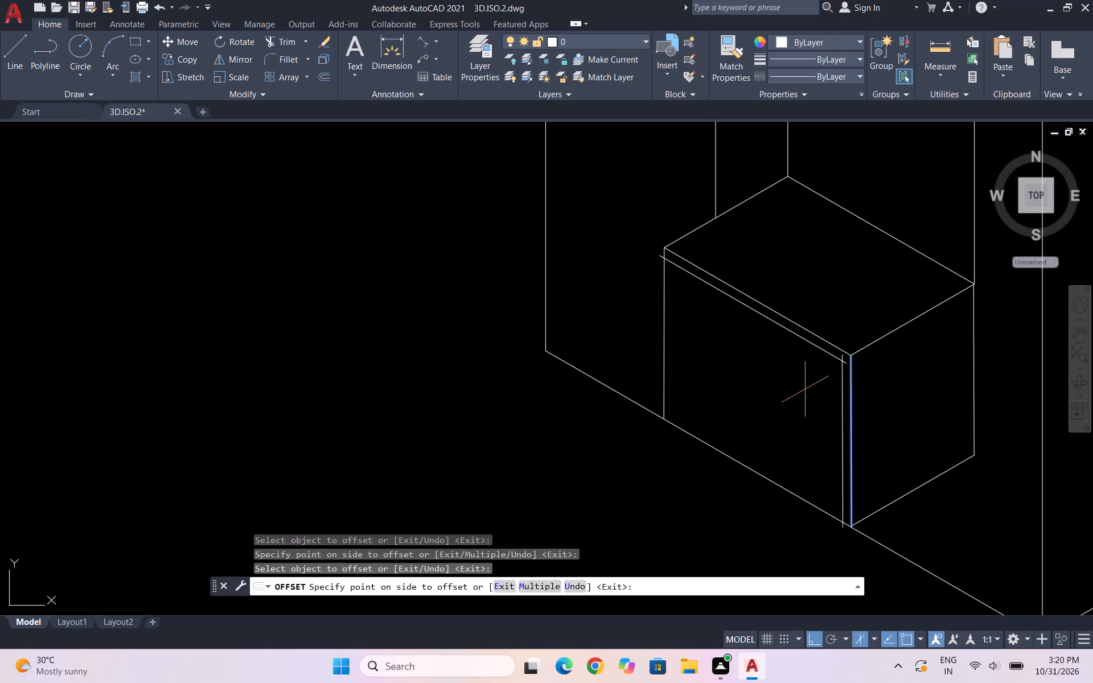
pyautogui.click(804, 389)
pyautogui.moveTo(664, 319); pyautogui.dragTo(679, 327)
pyautogui.click(704, 339)
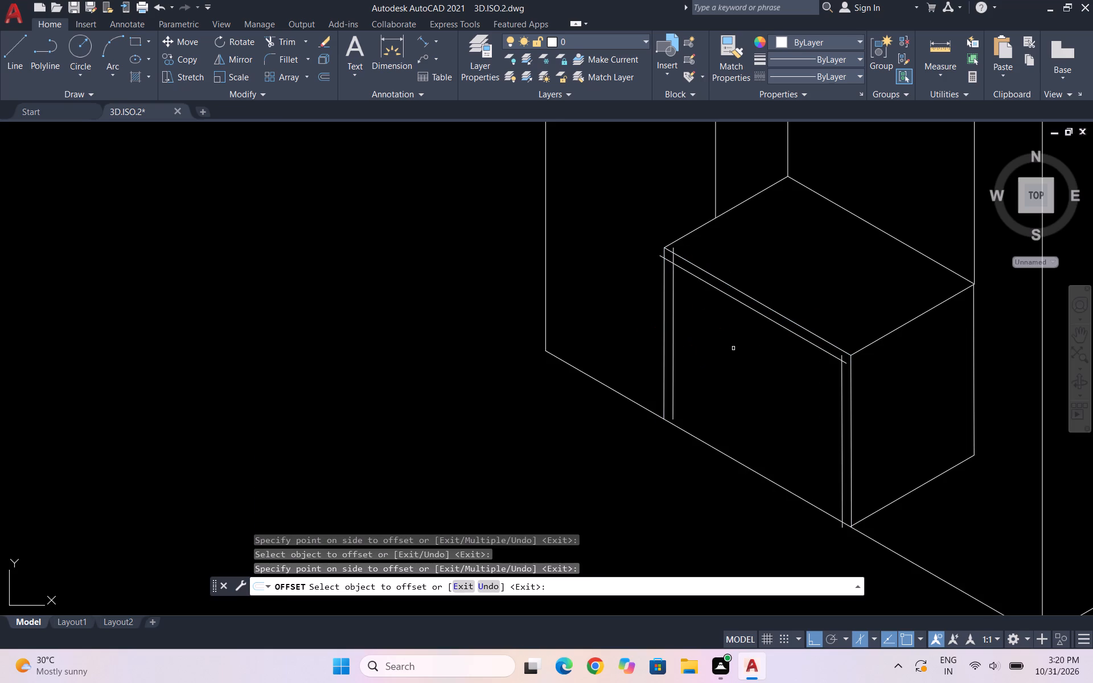
pyautogui.press('Escape')
pyautogui.press('Escape')
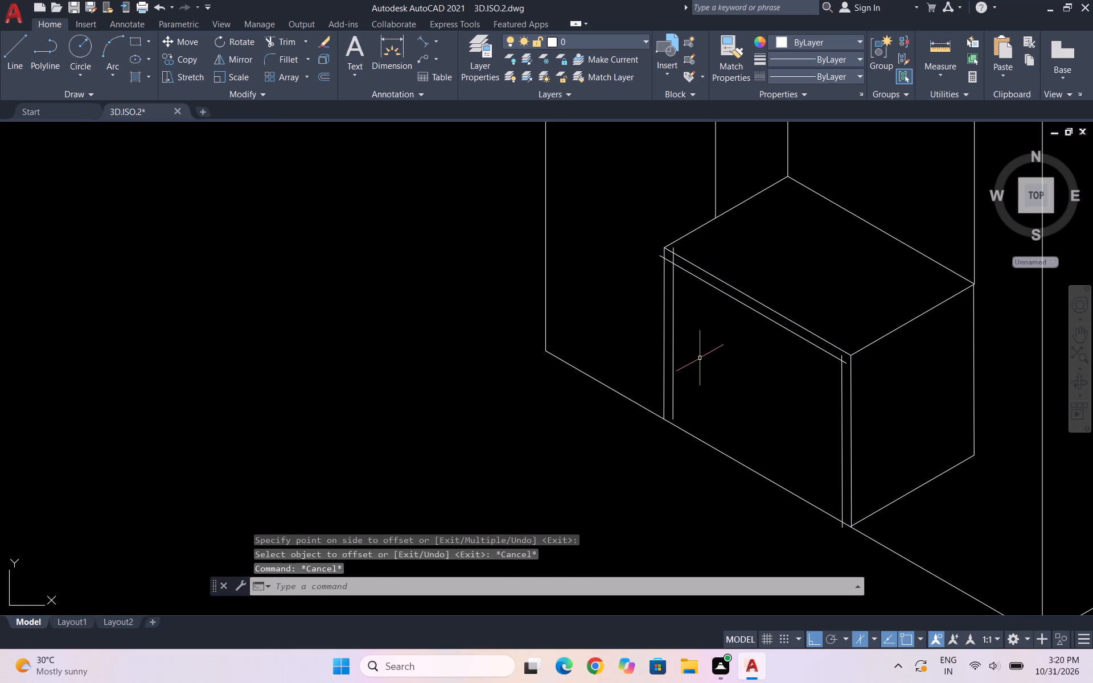
# Trim the overshooting ends of the offset lines at both upper corners of the front face's inner frame.
pyautogui.write('TR')
pyautogui.press('Return')
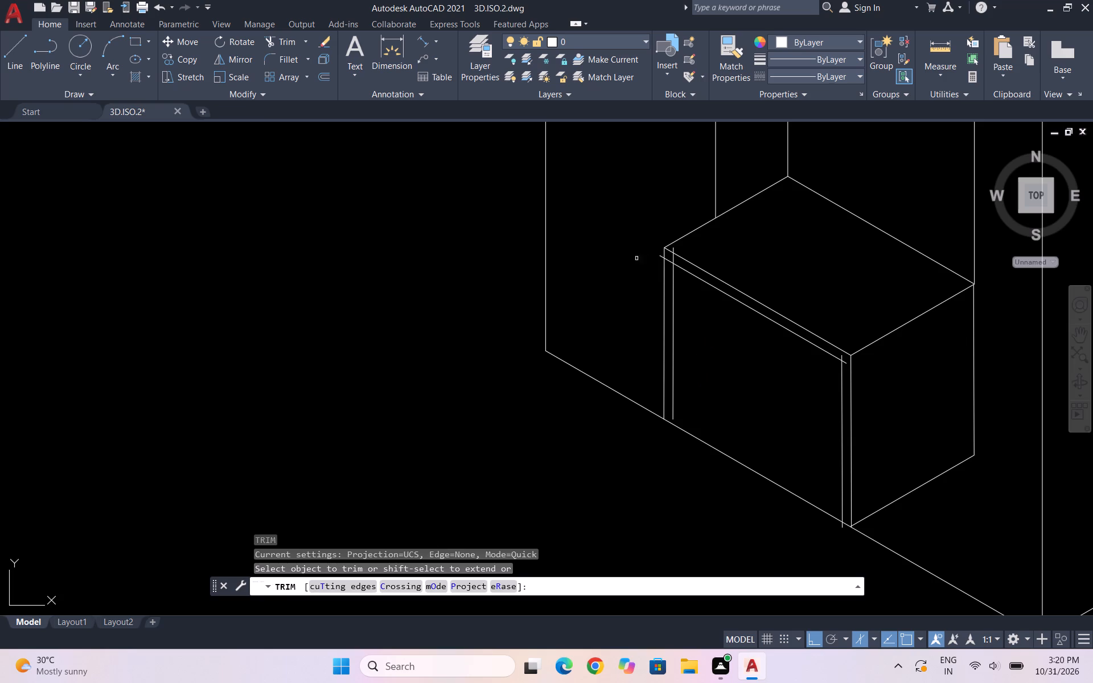
pyautogui.scroll(1, 651, 257)
pyautogui.scroll(3, 709, 265)
pyautogui.moveTo(624, 245); pyautogui.dragTo(611, 245)
pyautogui.click(589, 273)
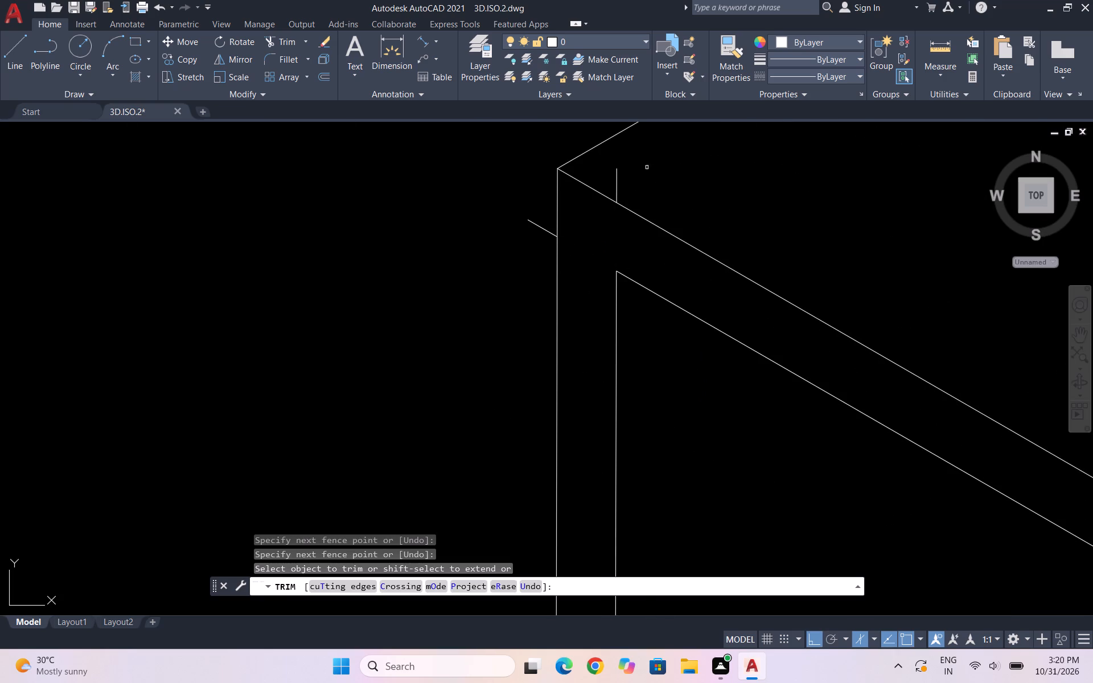
pyautogui.moveTo(607, 169); pyautogui.dragTo(649, 184)
pyautogui.moveTo(539, 220); pyautogui.dragTo(521, 261)
pyautogui.scroll(-3, 492, 218)
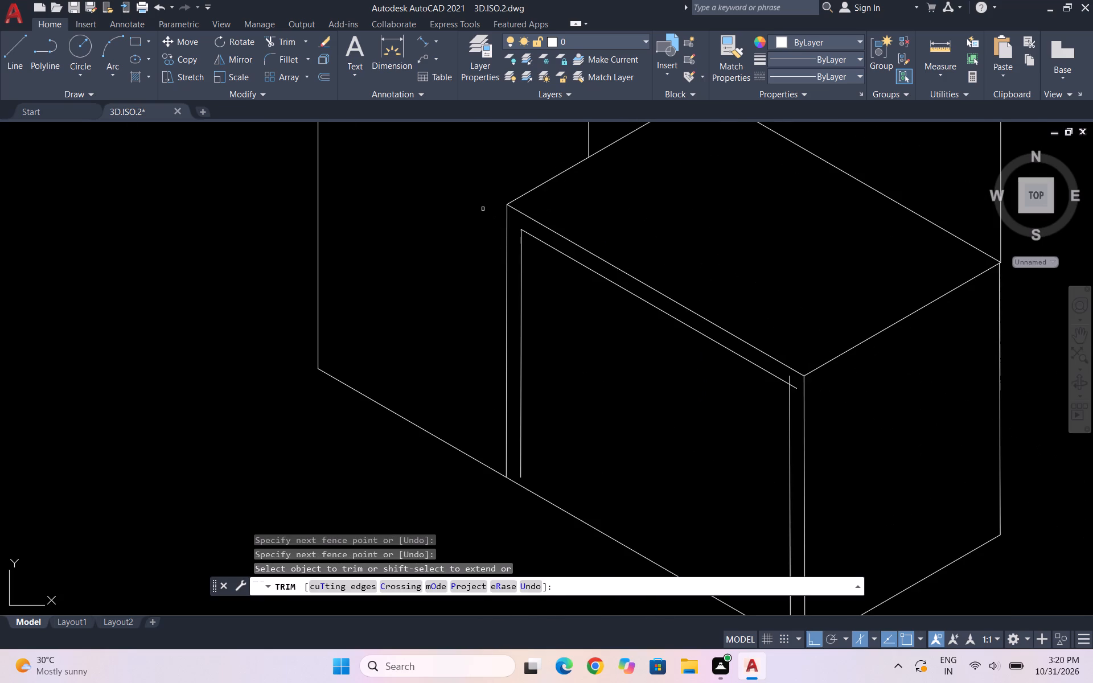
pyautogui.scroll(4, 790, 385)
pyautogui.moveTo(791, 340); pyautogui.dragTo(840, 429)
pyautogui.scroll(-5, 848, 274)
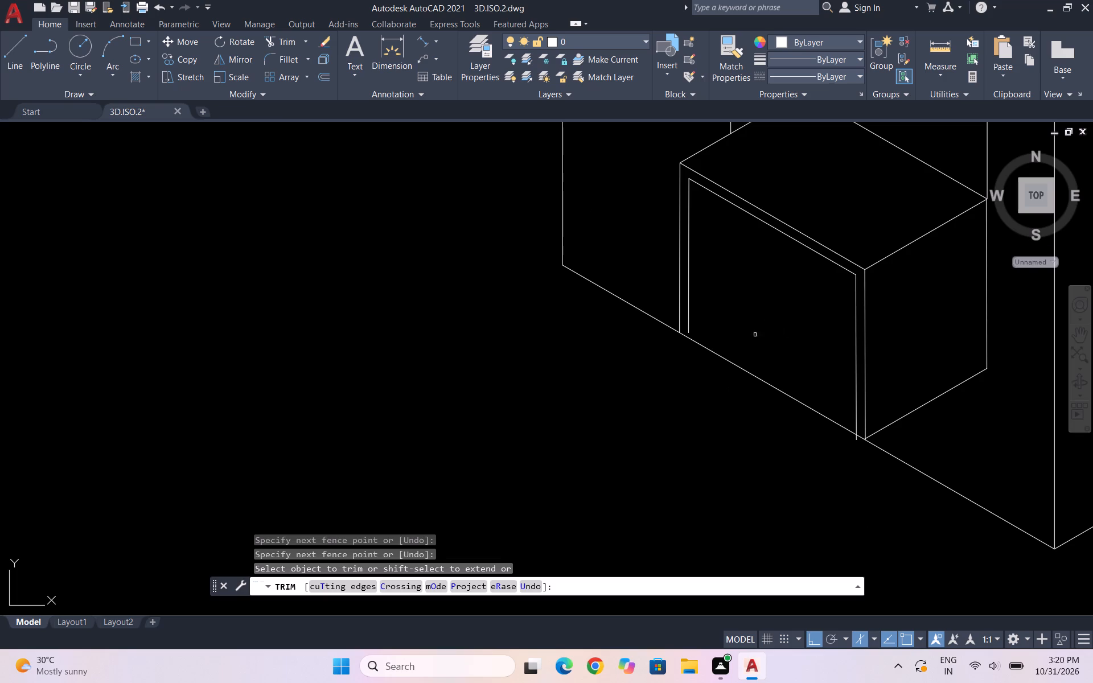
# Trim the inner frame's right vertical at the wall's base edge and extend its left vertical to that edge.
pyautogui.scroll(3, 844, 445)
pyautogui.moveTo(911, 423); pyautogui.dragTo(895, 423)
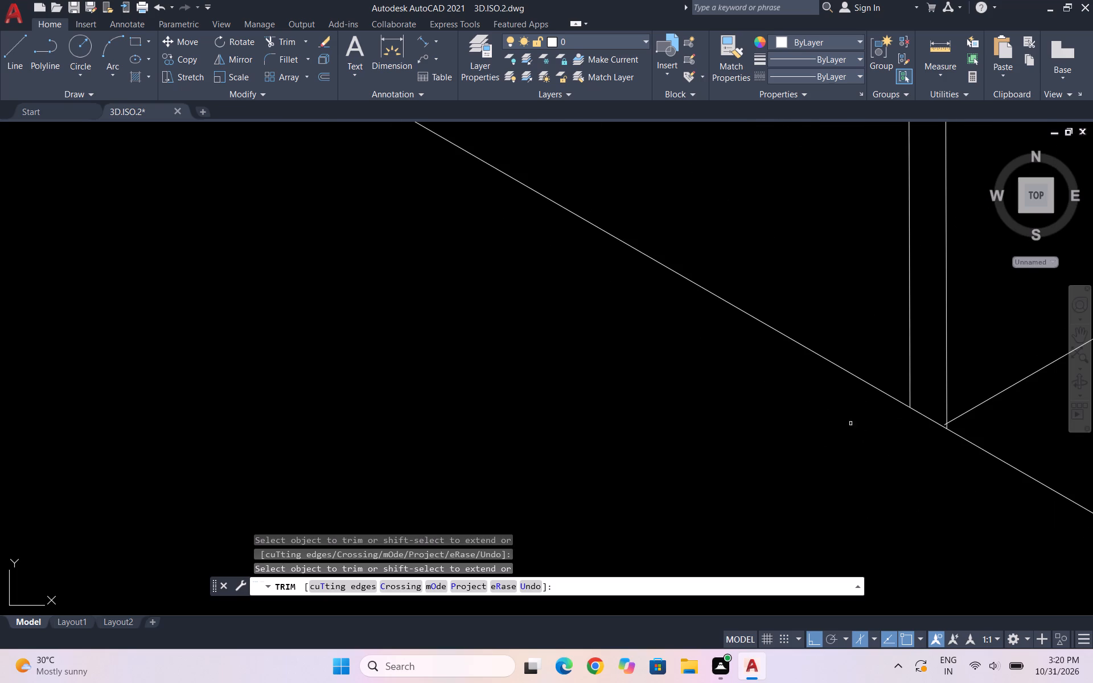
pyautogui.scroll(-2, 723, 410)
pyautogui.scroll(-3, 594, 275)
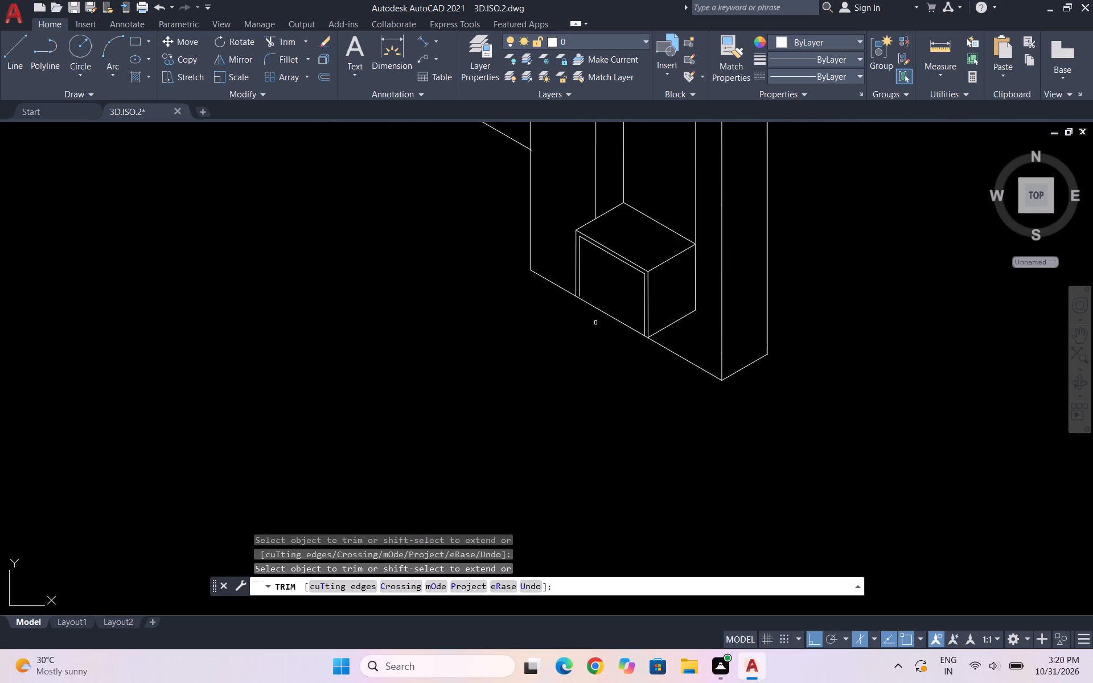
pyautogui.scroll(2, 585, 273)
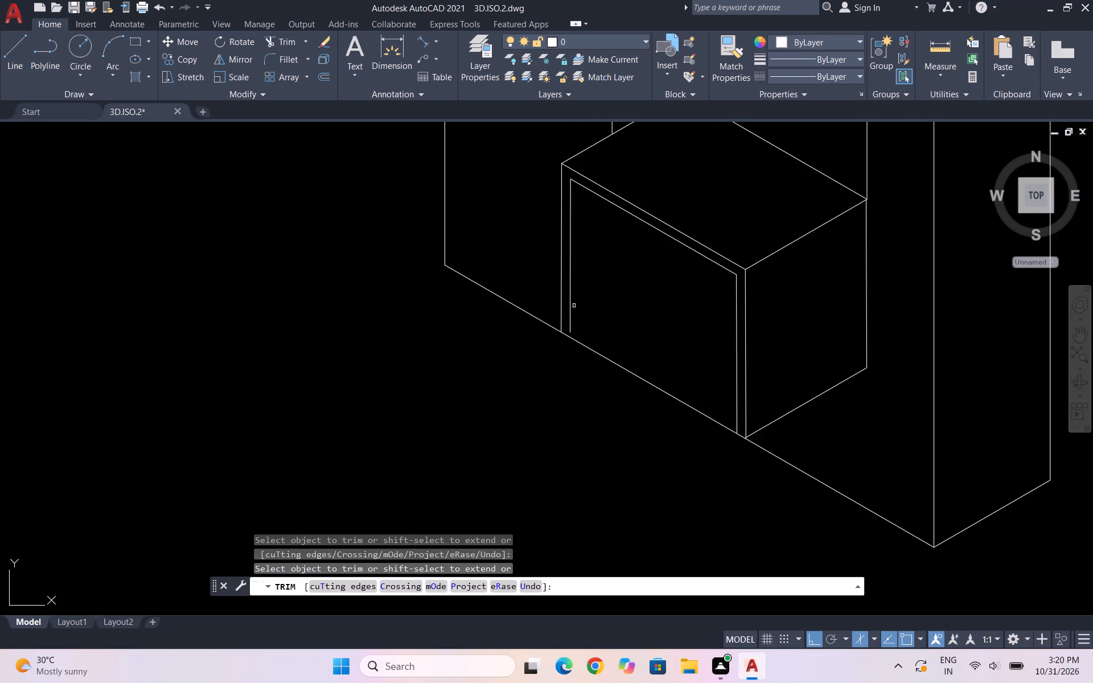
pyautogui.keyDown('shift'); pyautogui.click(570, 309); pyautogui.keyUp('shift')
pyautogui.press('Escape')
pyautogui.press('Escape')
pyautogui.press('Escape')
pyautogui.press('Escape')
pyautogui.press('Escape')
# Draw a dividing line from the midpoint of the inner frame's upper line down to the wall's base edge.
pyautogui.press('l')
pyautogui.press('Return')
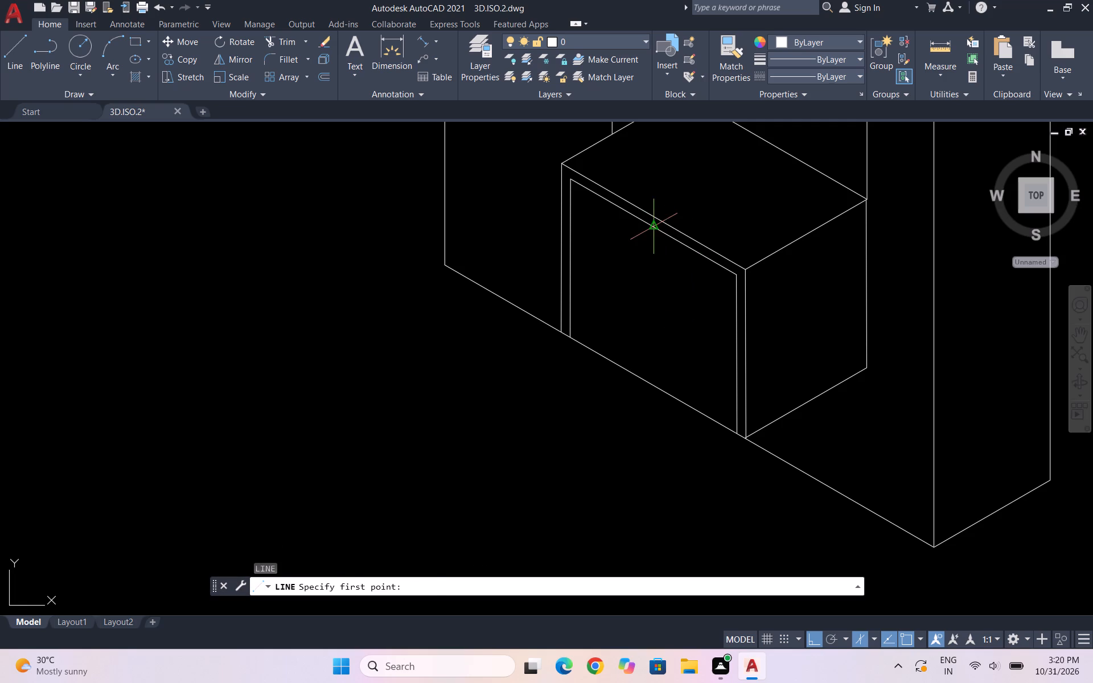
pyautogui.moveTo(654, 227); pyautogui.dragTo(653, 238)
pyautogui.click(653, 390)
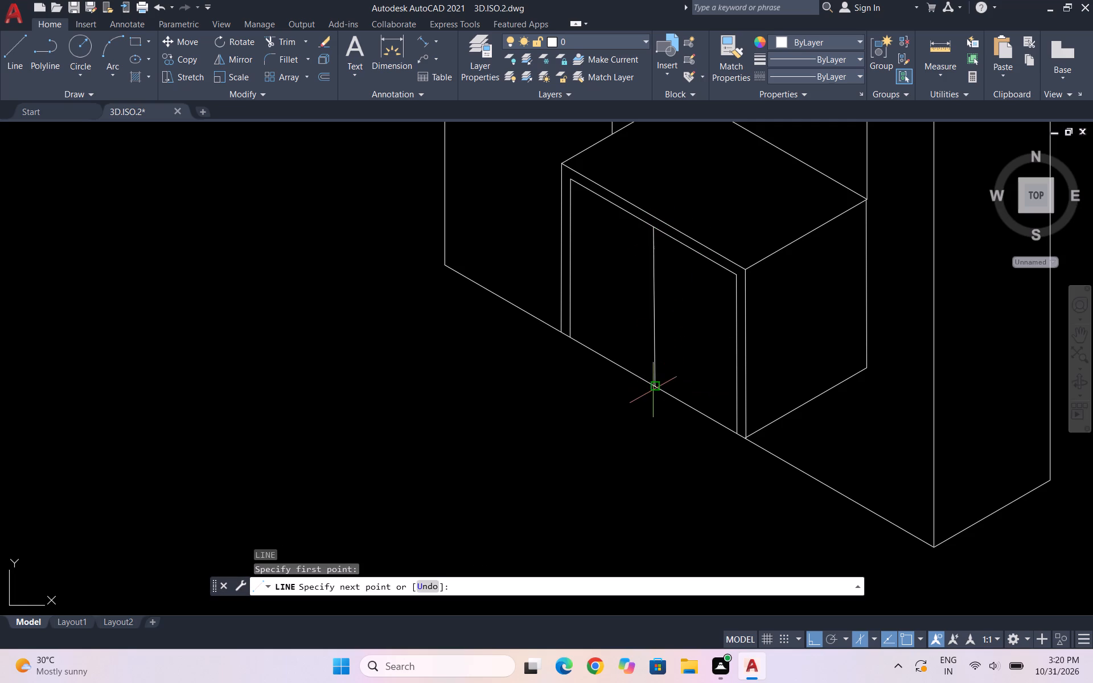
pyautogui.press('Escape')
# Draw a 330° line inside the left door panel, just below its upper edge and spanning nearly its full width.
pyautogui.scroll(-1, 815, 296)
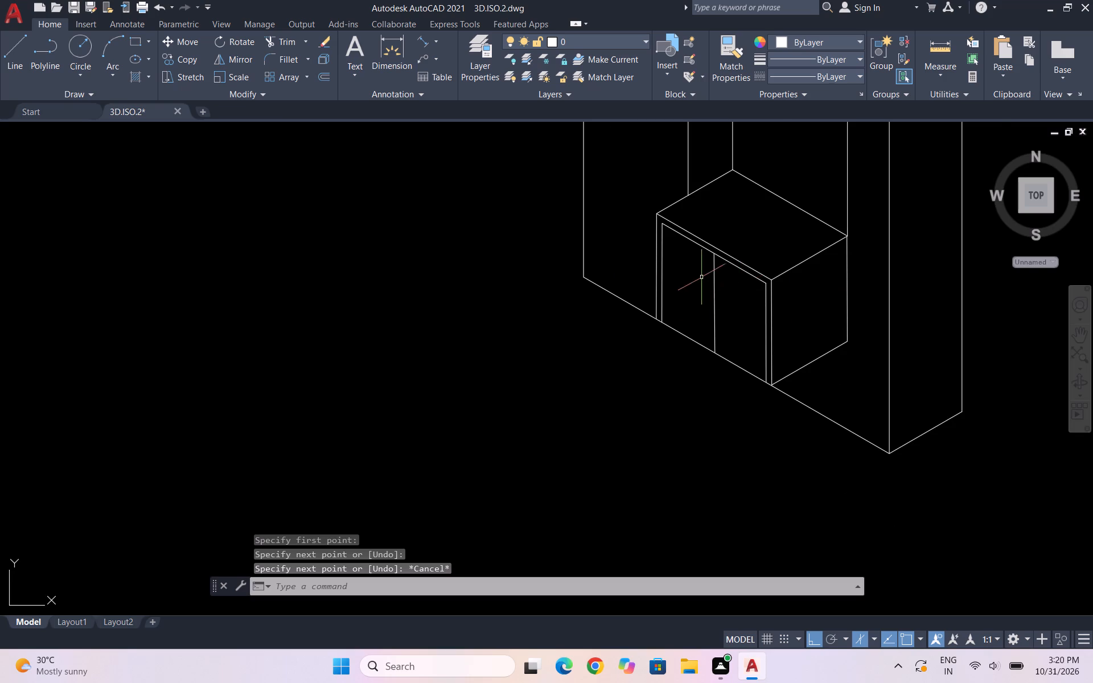
pyautogui.scroll(3, 701, 277)
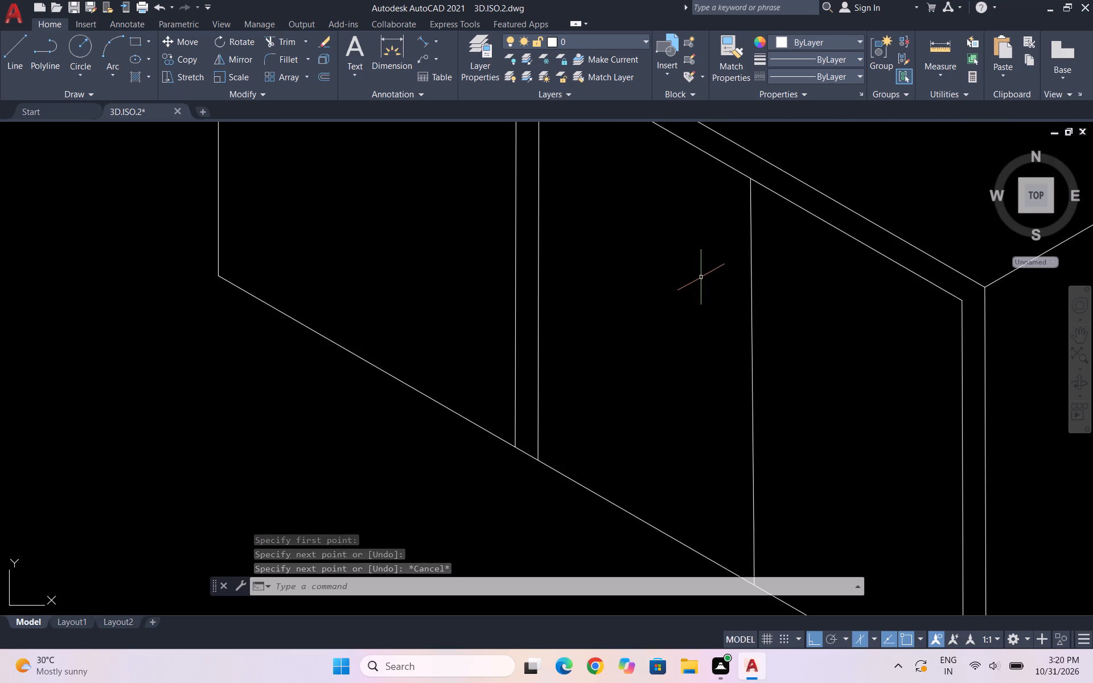
pyautogui.press('l')
pyautogui.press('Return')
pyautogui.scroll(-1, 810, 315)
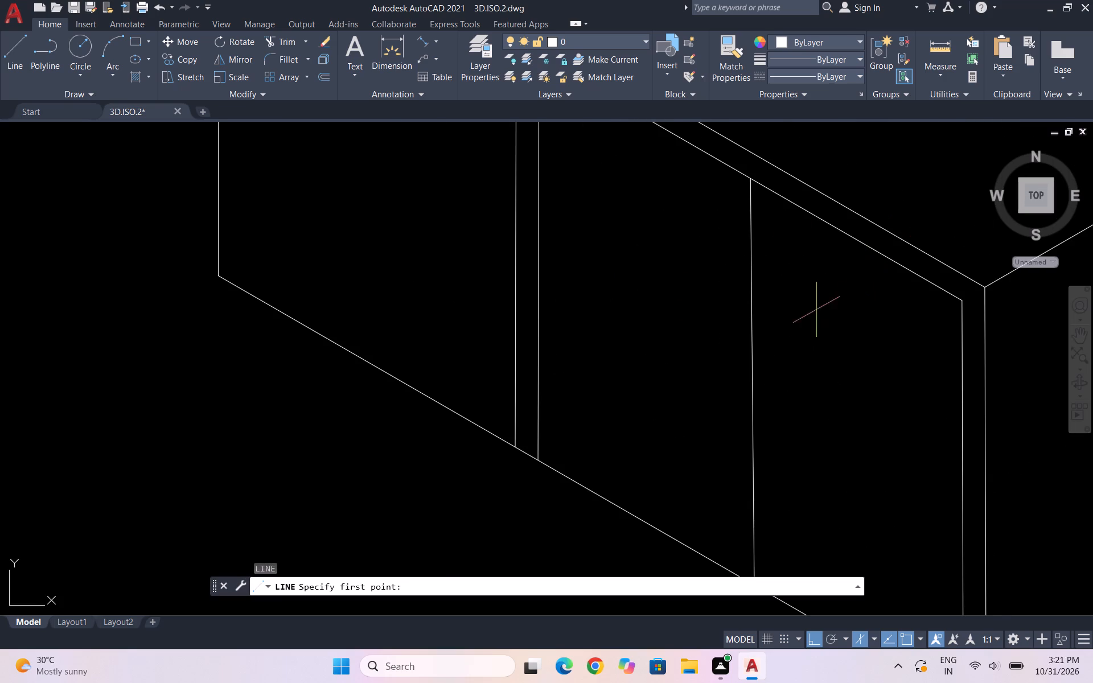
pyautogui.click(651, 196)
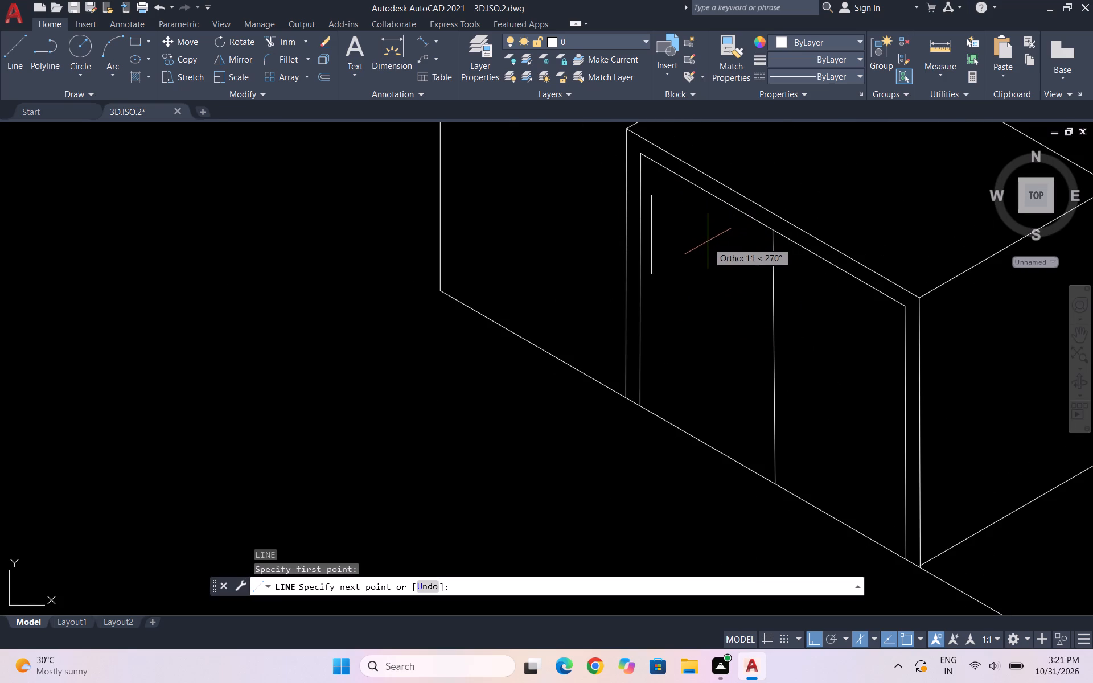
pyautogui.press('F5')
pyautogui.scroll(2, 702, 227)
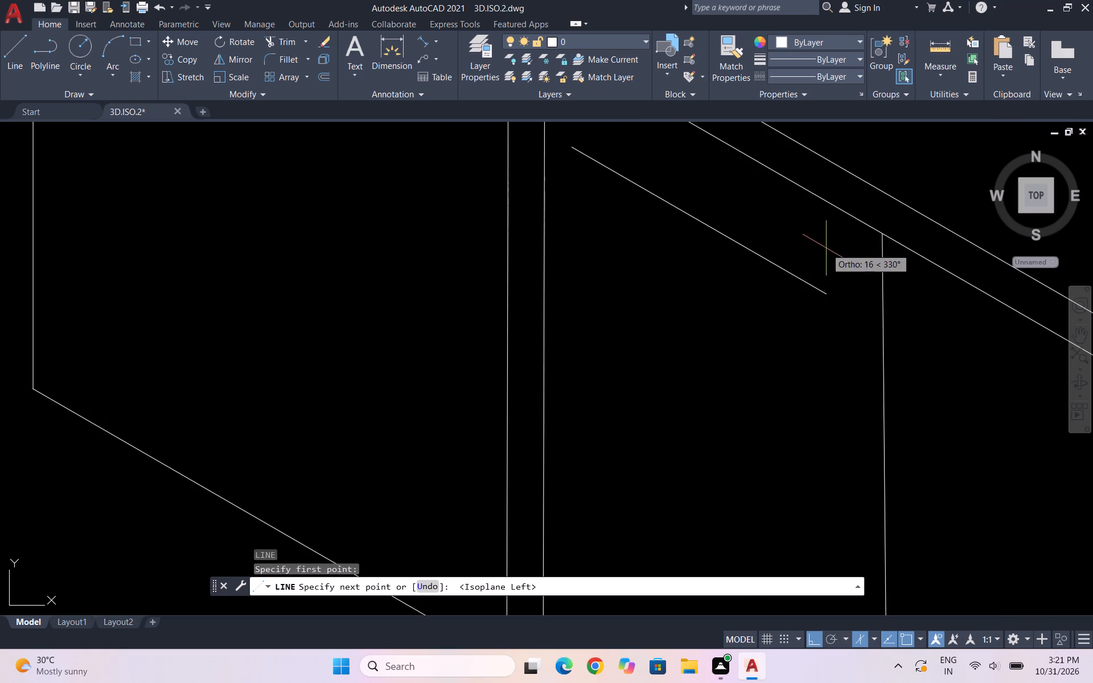
pyautogui.click(857, 306)
pyautogui.press('Escape')
# Copy the left door panel's 330° line about 8 units straight down.
pyautogui.moveTo(839, 320); pyautogui.dragTo(806, 295)
pyautogui.click(776, 264)
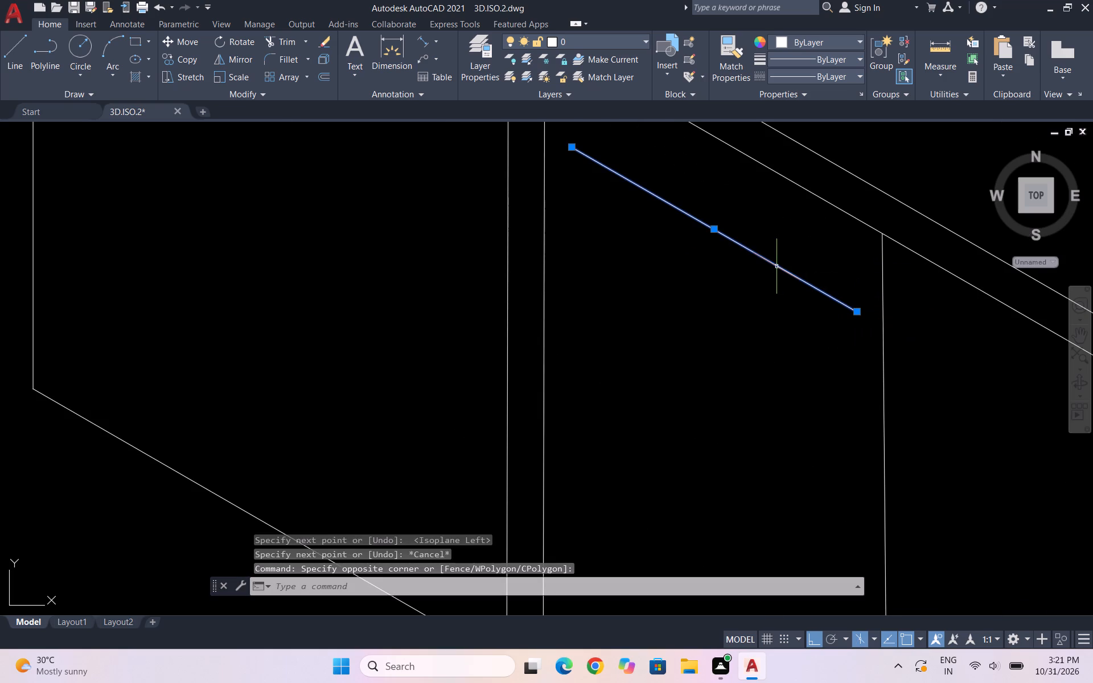
pyautogui.write('CO')
pyautogui.press('Return')
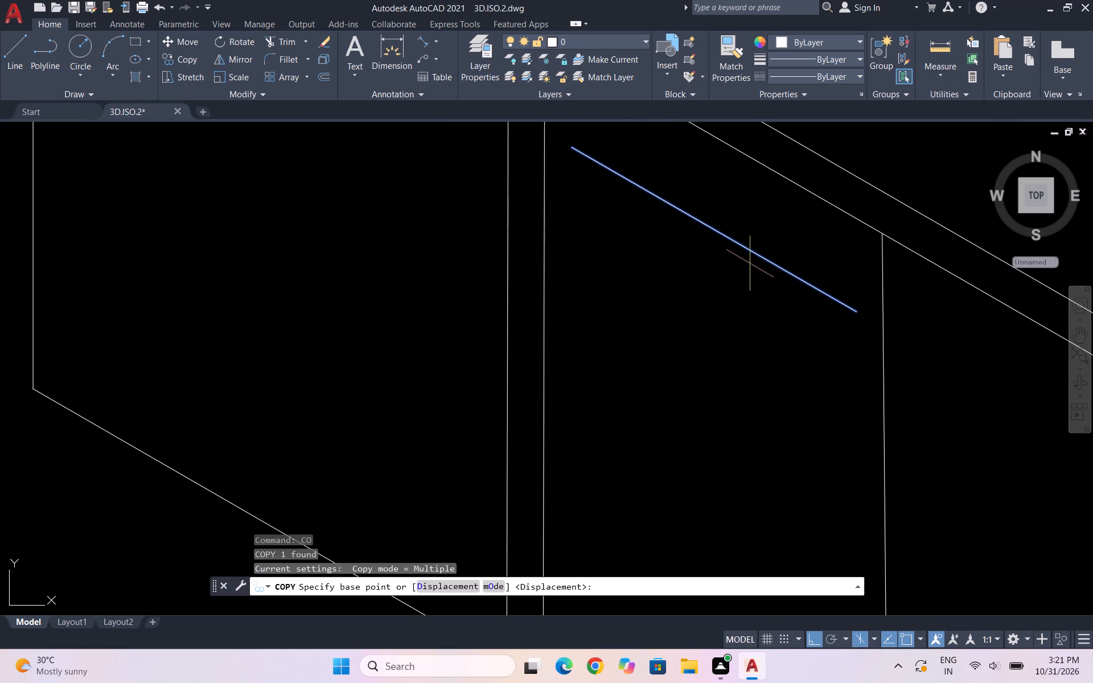
pyautogui.click(574, 151)
pyautogui.scroll(-1, 586, 268)
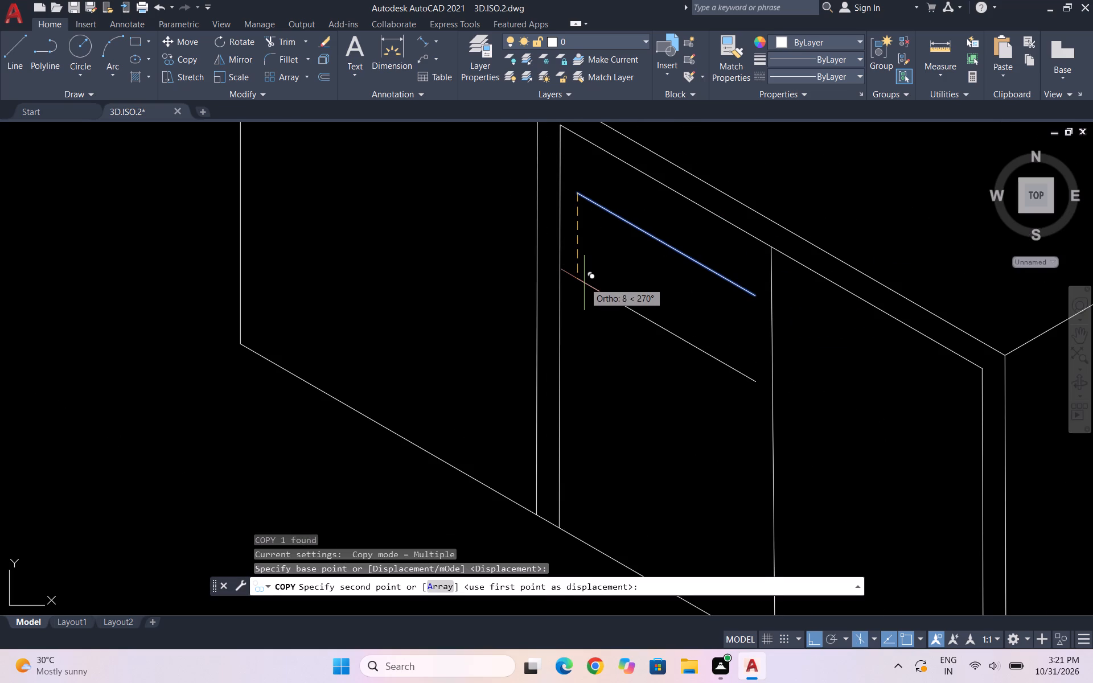
pyautogui.click(584, 284)
pyautogui.press('Escape')
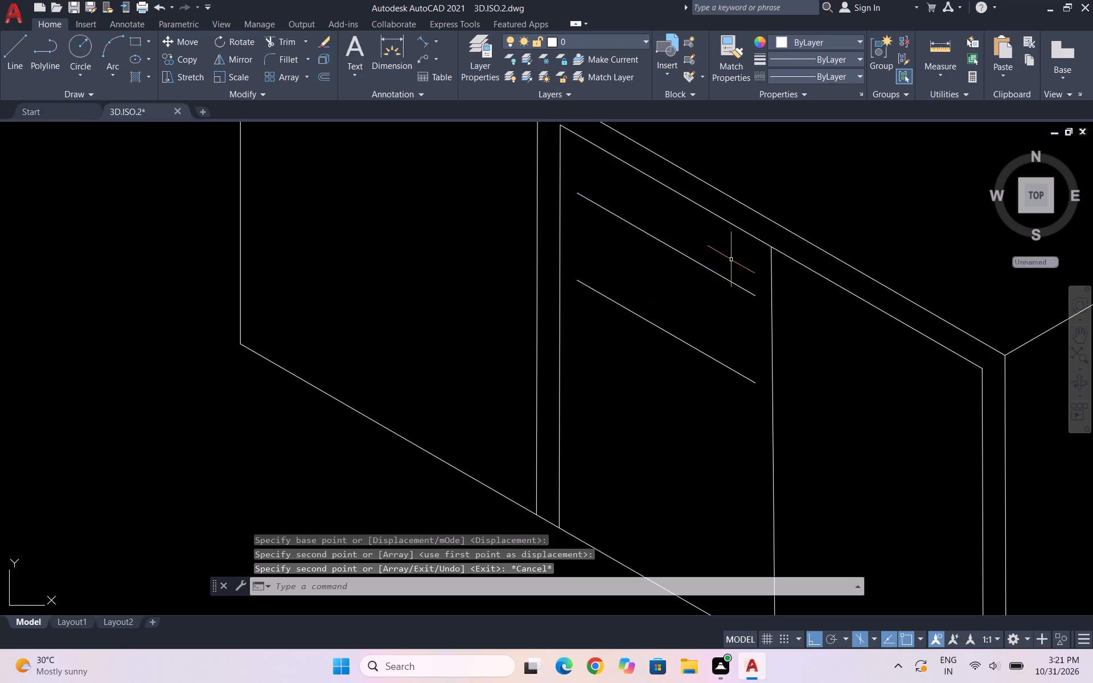
# Join the left ends of the two 330° lines in the door panel with a vertical line.
pyautogui.press('l')
pyautogui.press('Return')
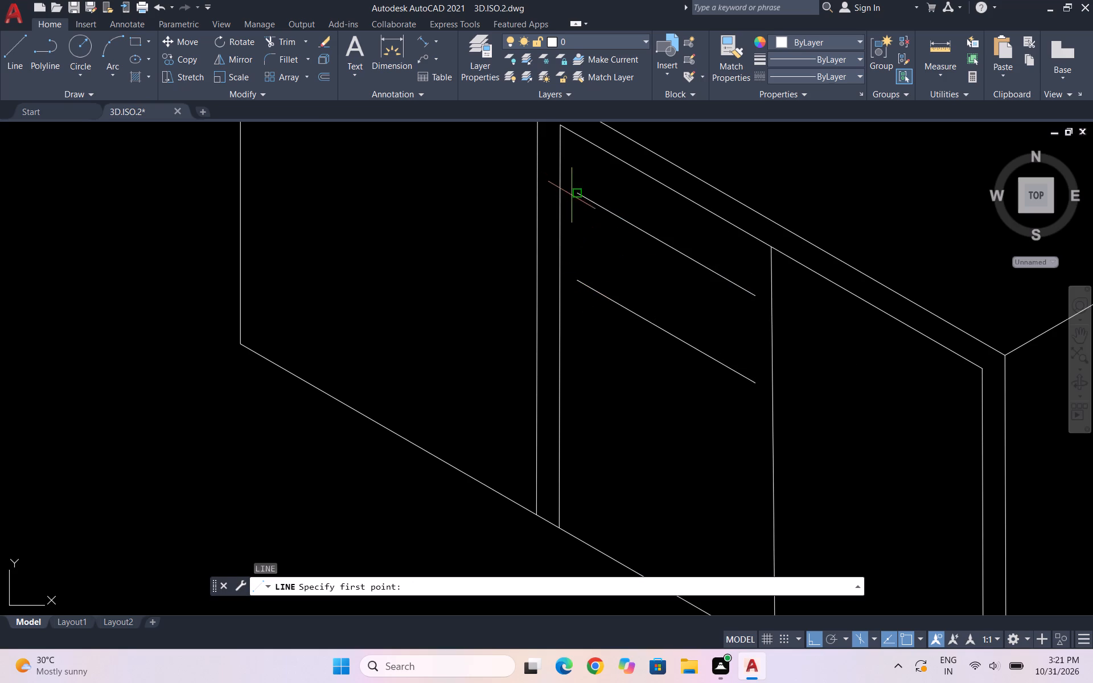
pyautogui.click(573, 195)
pyautogui.click(578, 280)
pyautogui.press('Escape')
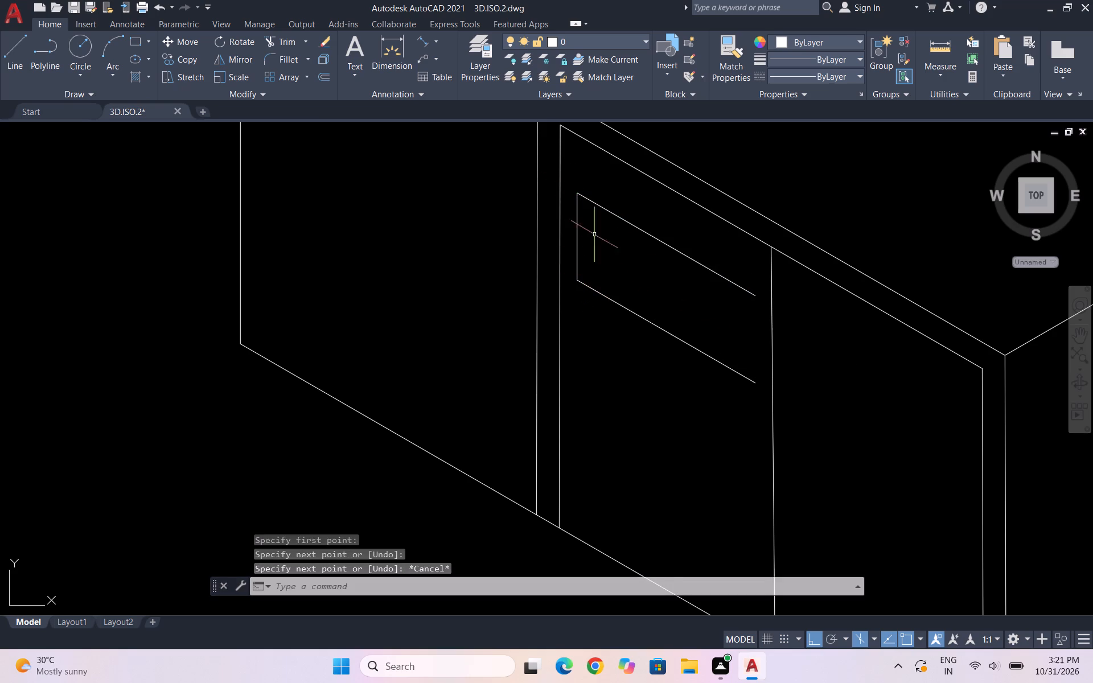
# Copy the left door panel's vertical end line to the right ends of the two 330° lines, closing the four-sided panel.
pyautogui.scroll(3, 584, 203)
pyautogui.moveTo(581, 255); pyautogui.dragTo(555, 250)
pyautogui.moveTo(528, 244); pyautogui.dragTo(539, 244)
pyautogui.write('CO')
pyautogui.press('Return')
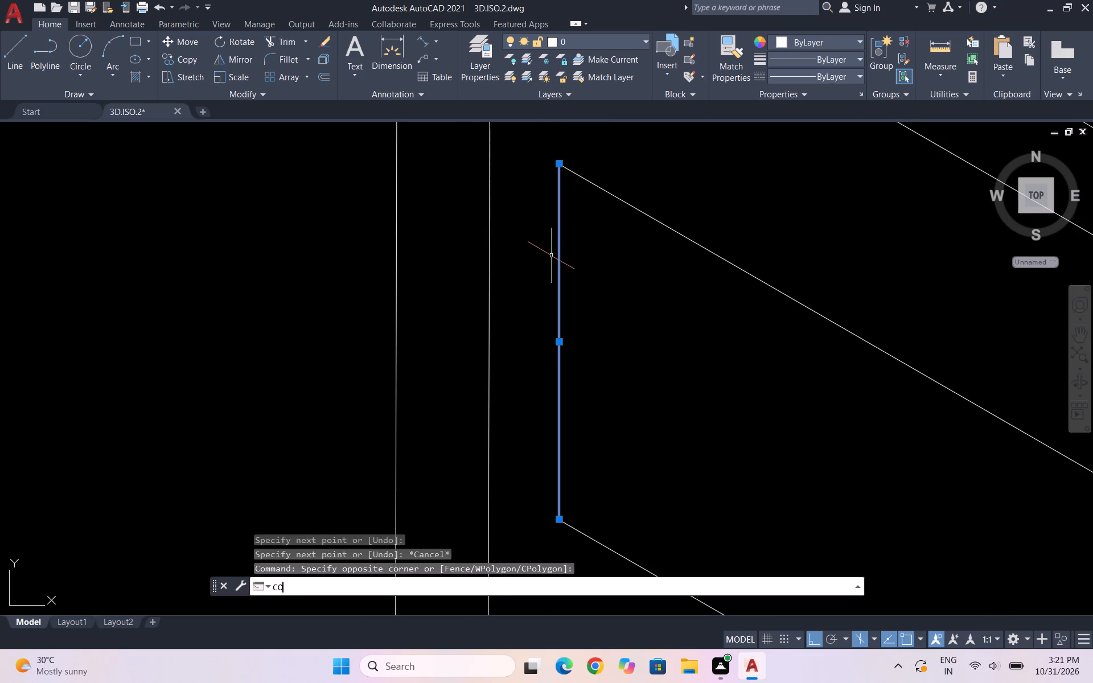
pyautogui.click(557, 162)
pyautogui.scroll(-3, 565, 190)
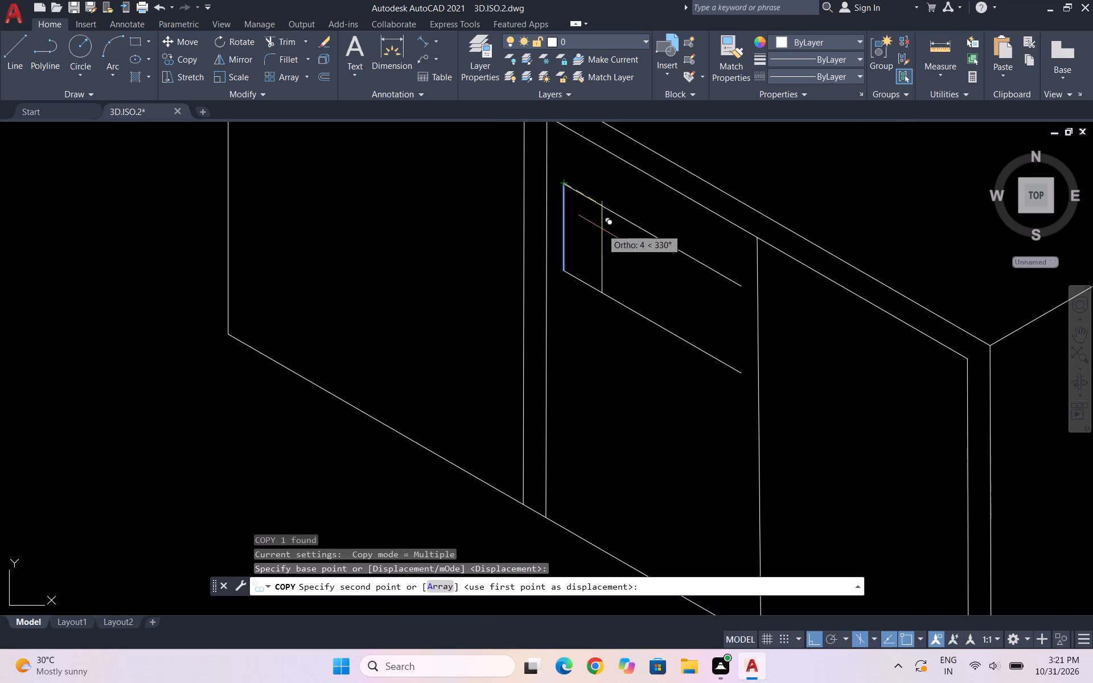
pyautogui.scroll(2, 741, 277)
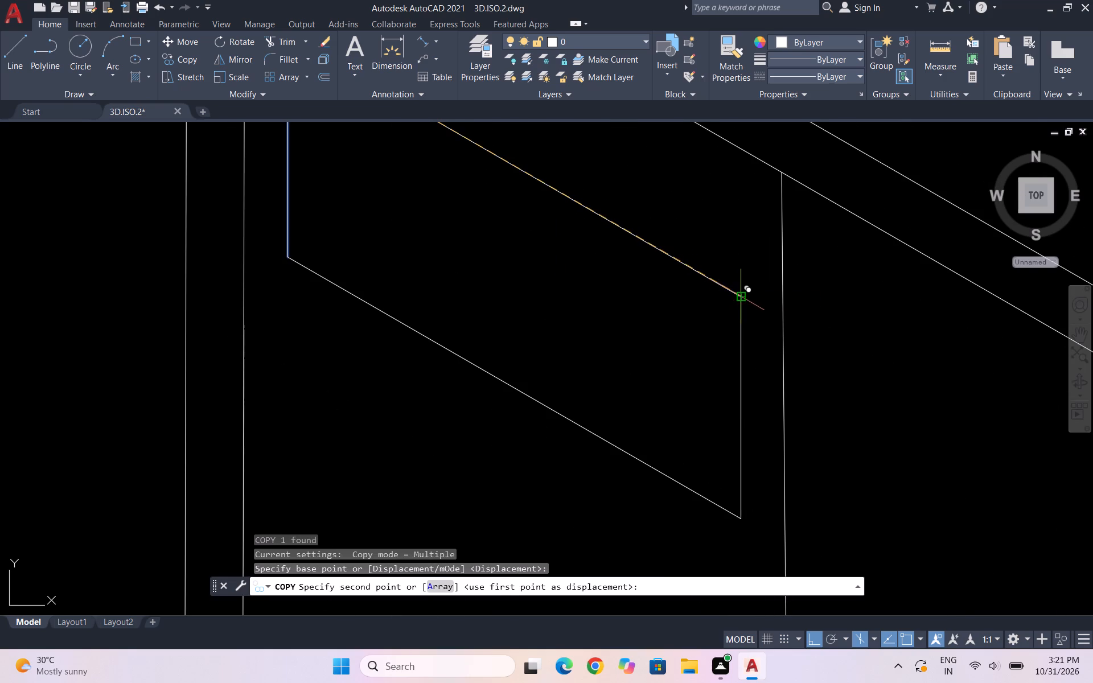
pyautogui.click(739, 298)
pyautogui.press('Escape')
# Copy the closed four-line panel from the left door along the 330° direction into the upper part of the right door.
pyautogui.scroll(-3, 681, 256)
pyautogui.scroll(2, 691, 260)
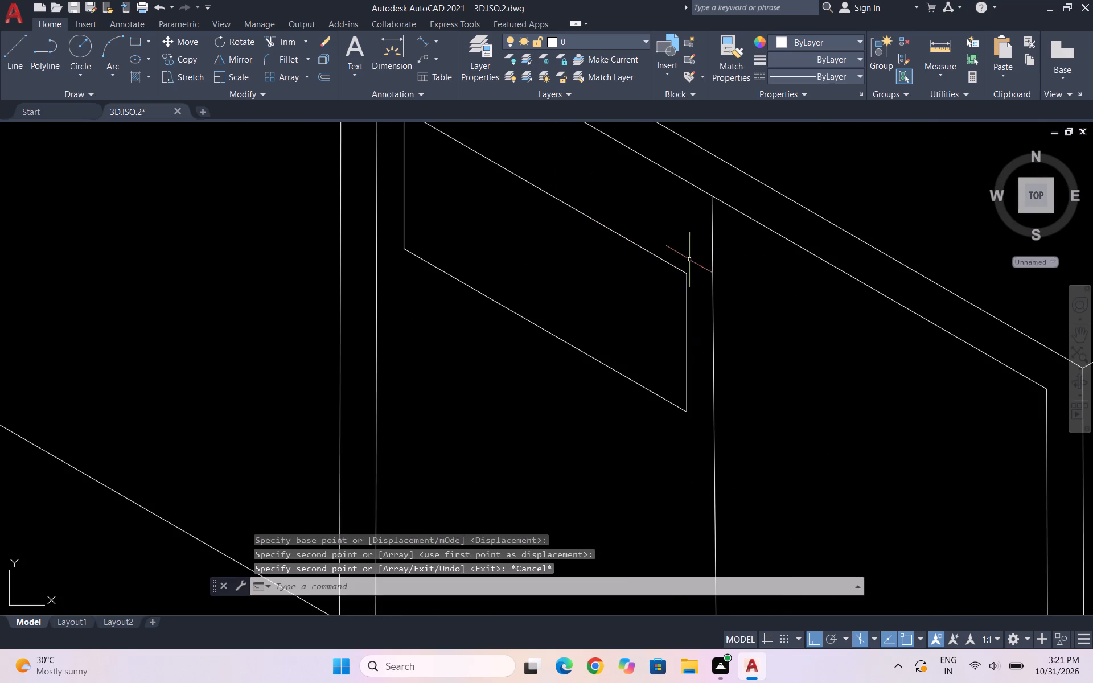
pyautogui.moveTo(697, 292); pyautogui.dragTo(679, 266)
pyautogui.click(666, 255)
pyautogui.moveTo(647, 402); pyautogui.dragTo(617, 369)
pyautogui.click(613, 363)
pyautogui.scroll(-2, 654, 367)
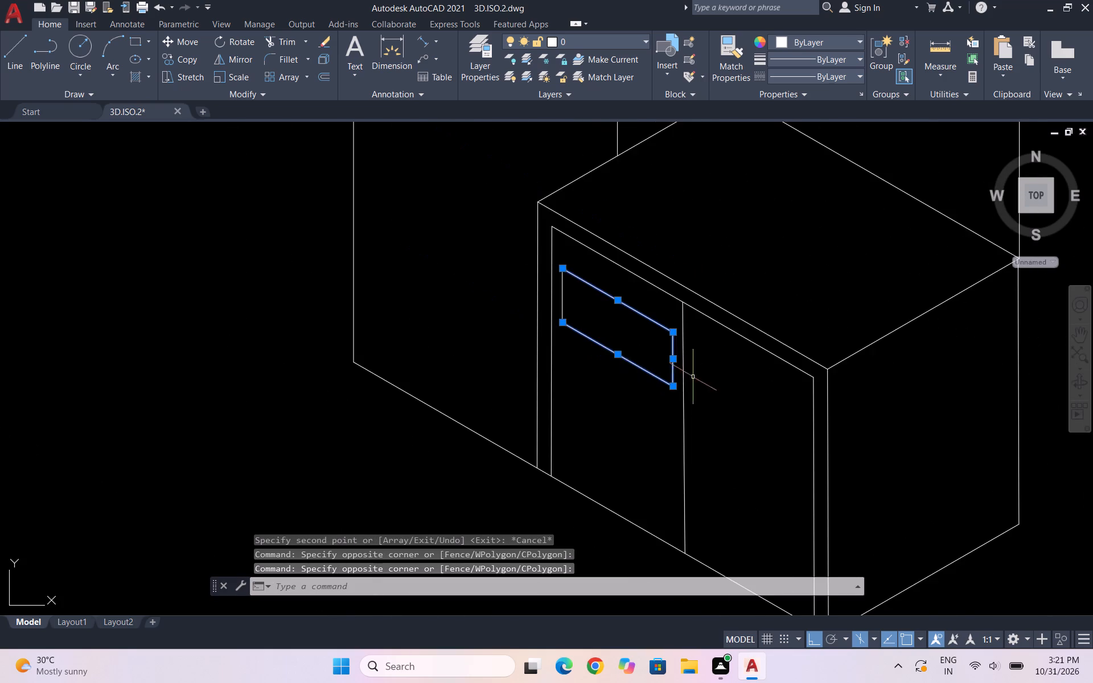
pyautogui.scroll(1, 554, 278)
pyautogui.click(577, 292)
pyautogui.click(564, 278)
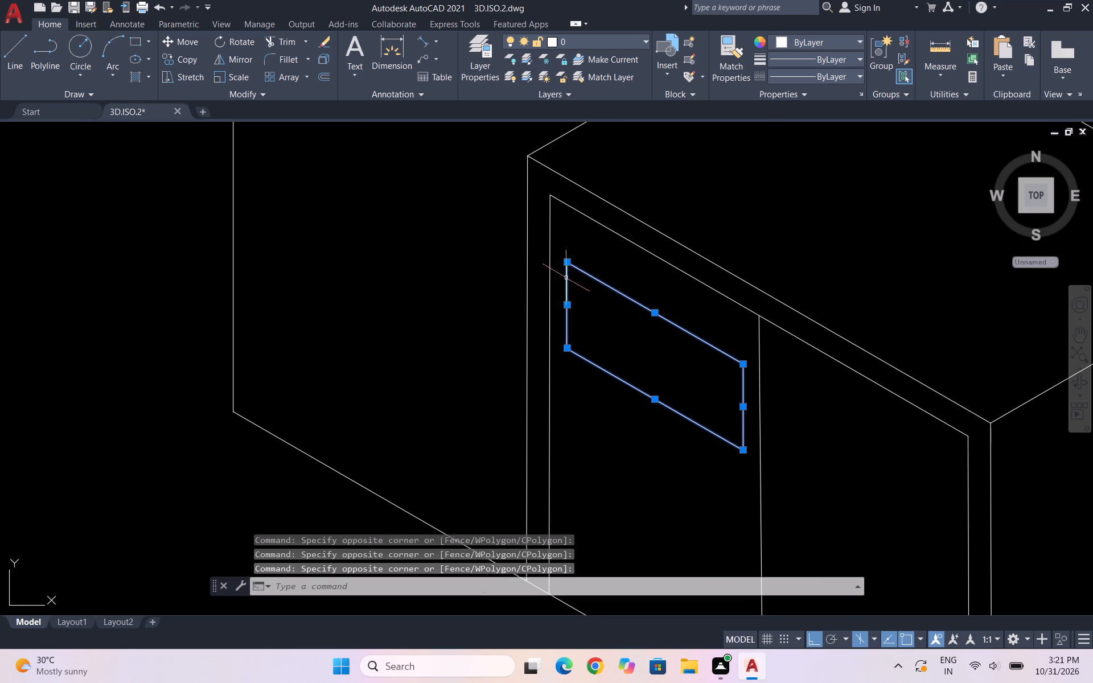
pyautogui.scroll(-1, 664, 368)
pyautogui.write('CO')
pyautogui.press('Return')
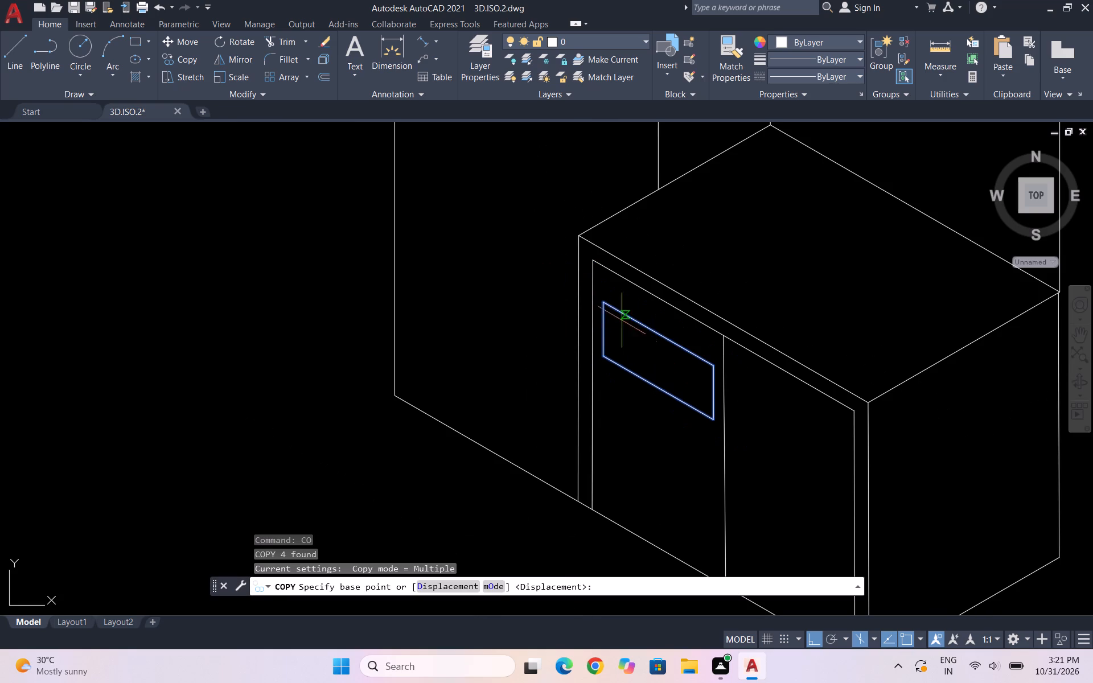
pyautogui.click(603, 301)
pyautogui.scroll(1, 731, 347)
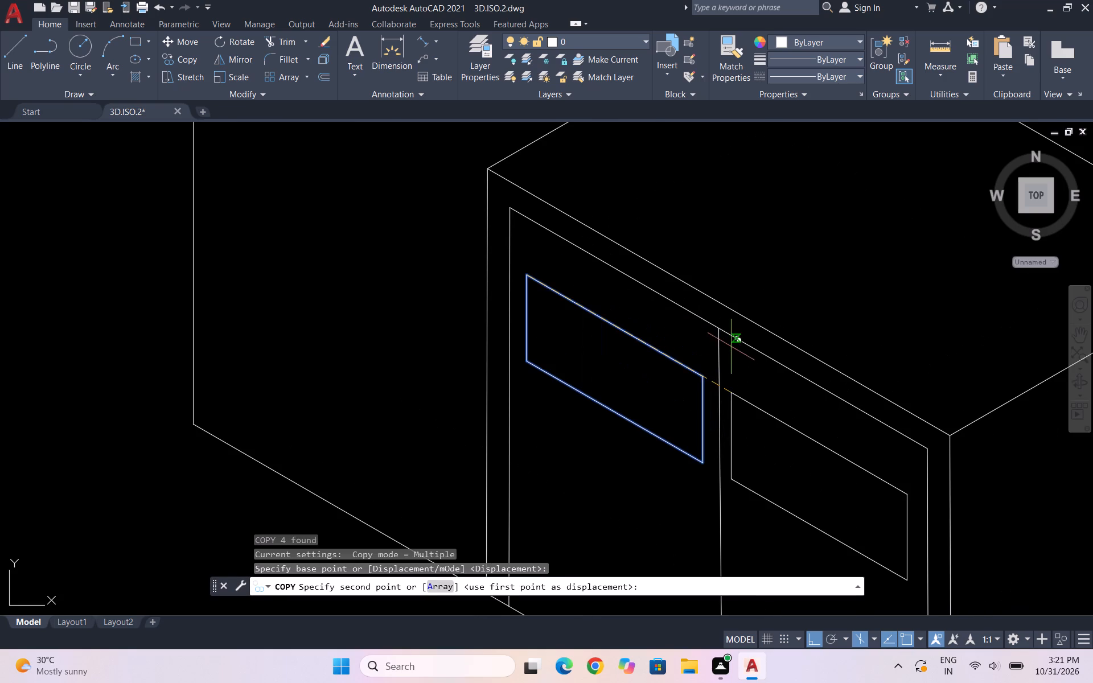
pyautogui.click(738, 380)
pyautogui.press('Escape')
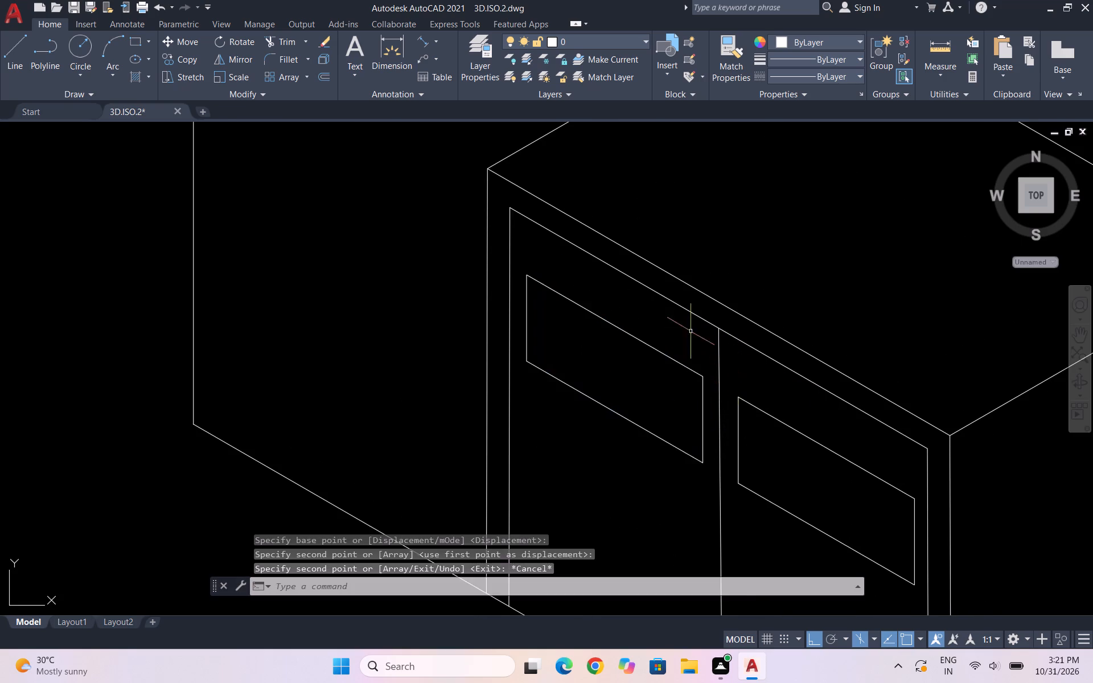
# Copy both upper door panels straight down twice, making a middle and a lower row of panels on the two doors.
pyautogui.scroll(-2, 695, 314)
pyautogui.scroll(3, 676, 356)
pyautogui.moveTo(782, 439); pyautogui.dragTo(762, 415)
pyautogui.click(732, 382)
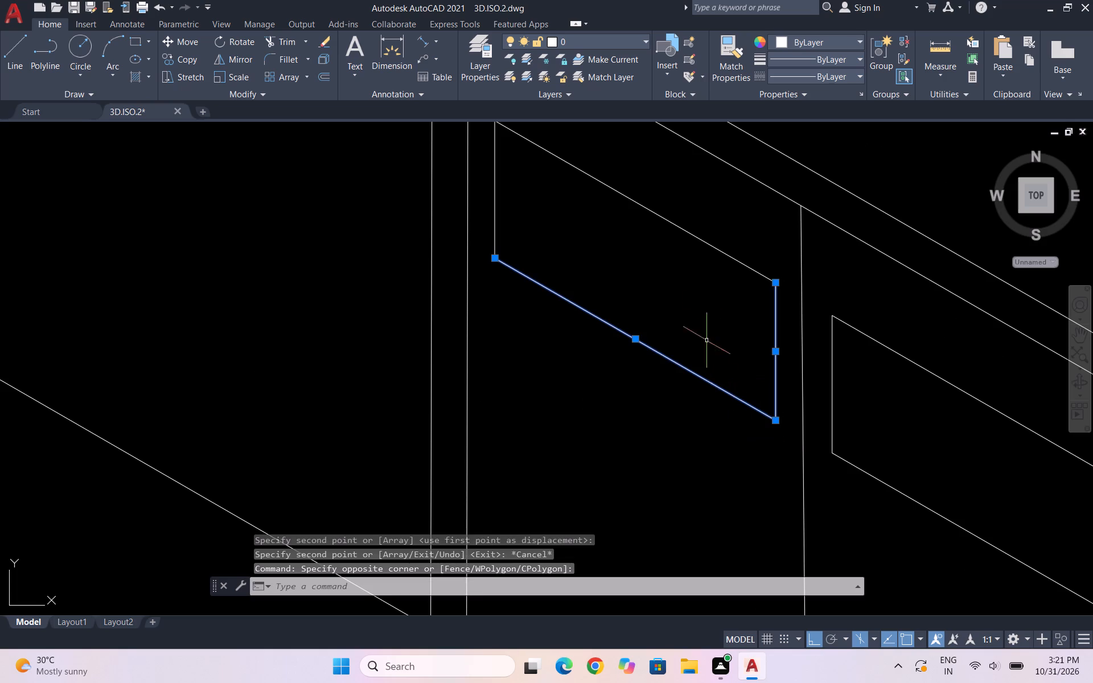
pyautogui.moveTo(710, 297); pyautogui.dragTo(687, 256)
pyautogui.moveTo(660, 208); pyautogui.dragTo(659, 215)
pyautogui.scroll(-1, 621, 250)
pyautogui.scroll(1, 544, 215)
pyautogui.moveTo(557, 231); pyautogui.dragTo(549, 214)
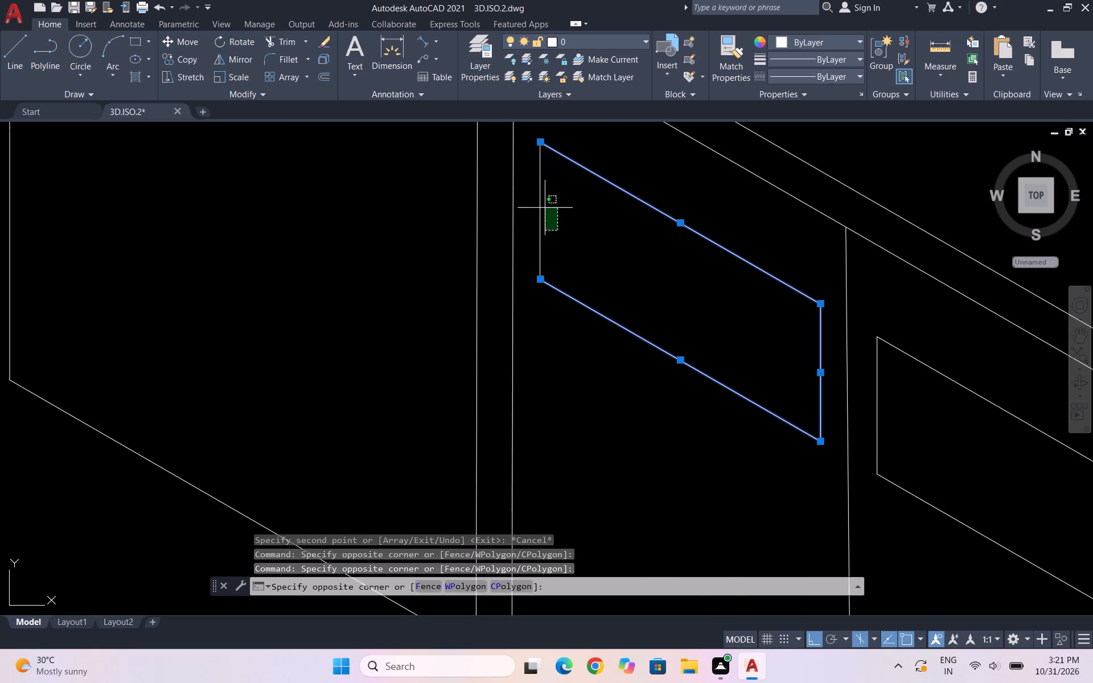
pyautogui.click(535, 201)
pyautogui.scroll(-2, 542, 202)
pyautogui.scroll(3, 683, 273)
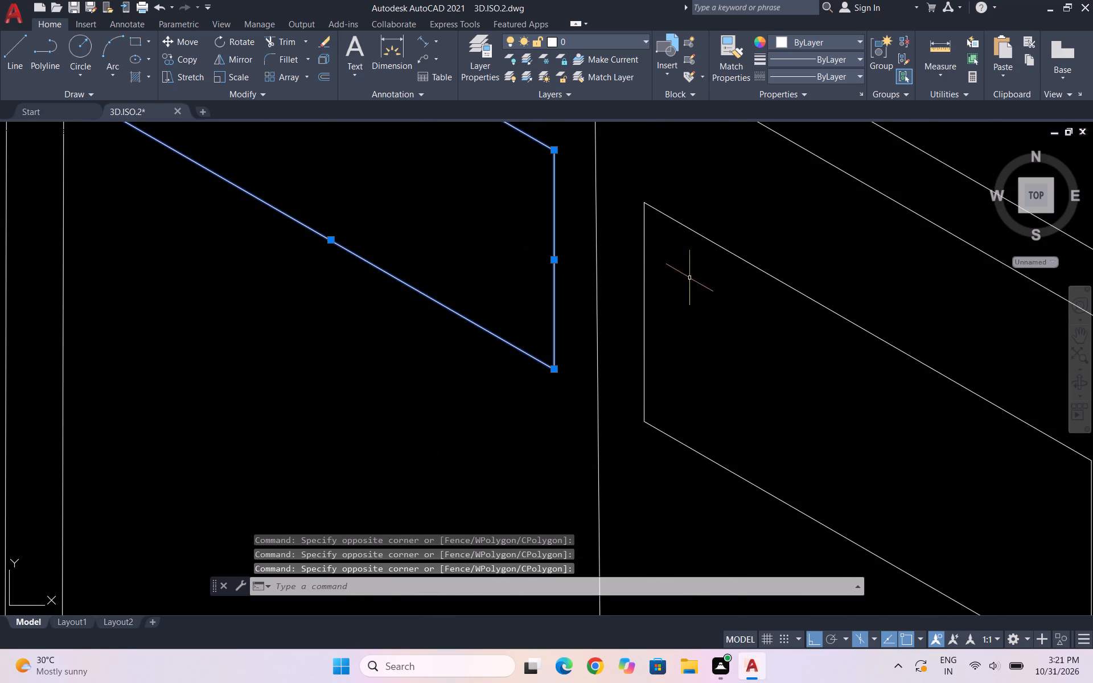
pyautogui.moveTo(691, 278); pyautogui.dragTo(669, 256)
pyautogui.click(632, 198)
pyautogui.scroll(-2, 631, 208)
pyautogui.scroll(1, 799, 396)
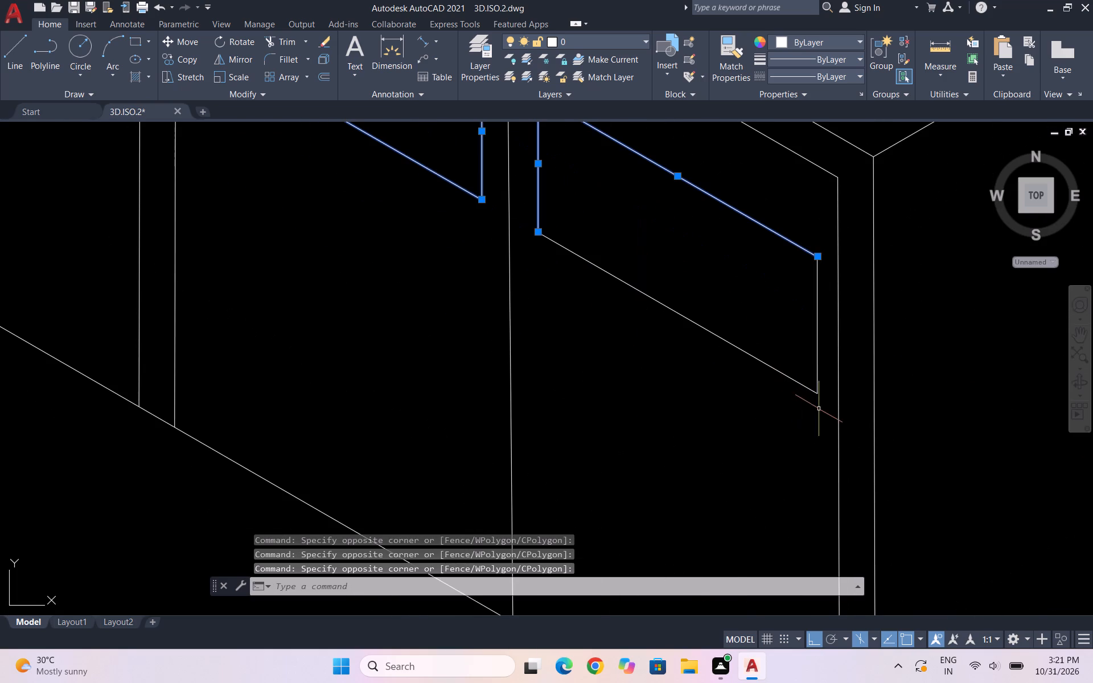
pyautogui.moveTo(821, 411); pyautogui.dragTo(818, 390)
pyautogui.click(787, 349)
pyautogui.scroll(-2, 699, 399)
pyautogui.write('CO')
pyautogui.press('Return')
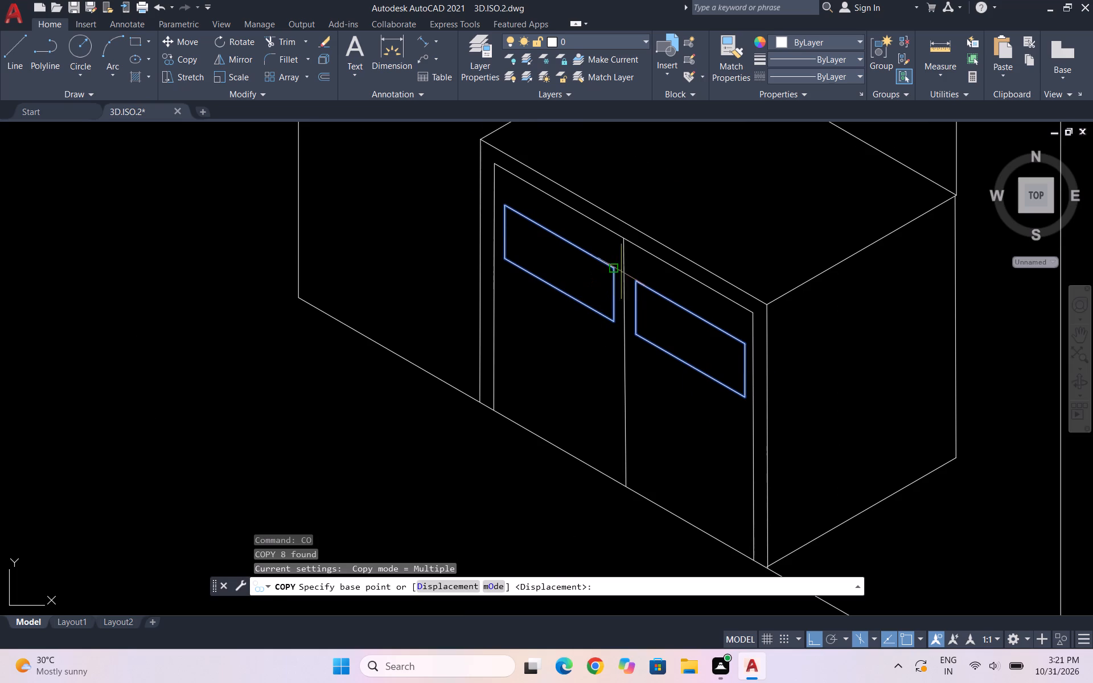
pyautogui.click(623, 275)
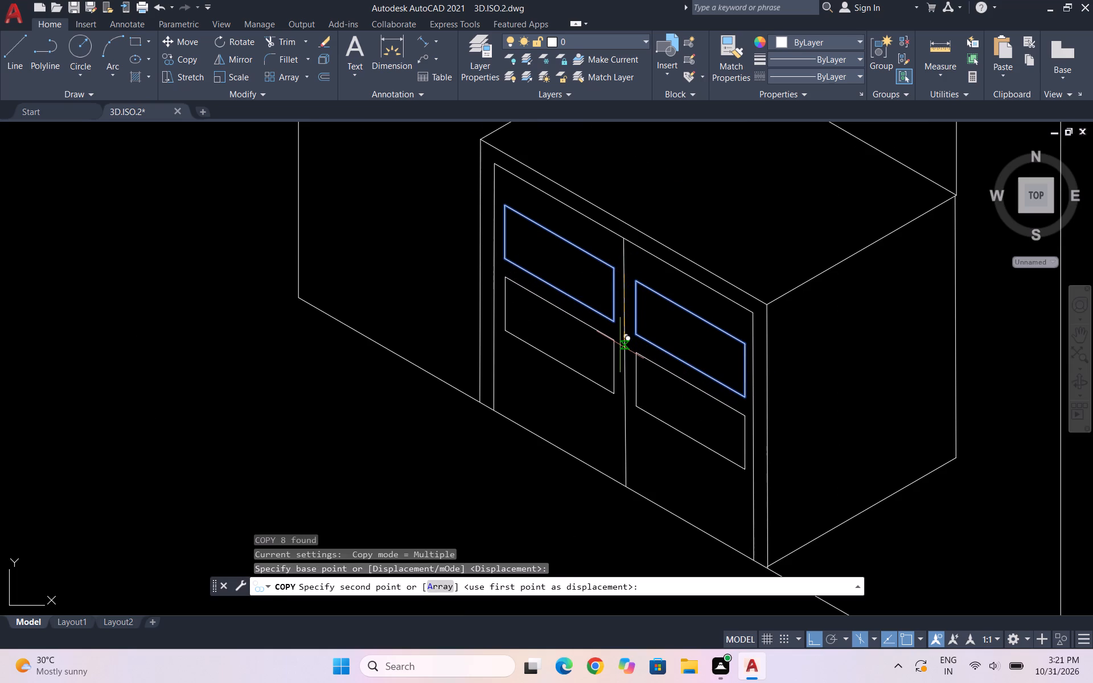
pyautogui.click(615, 348)
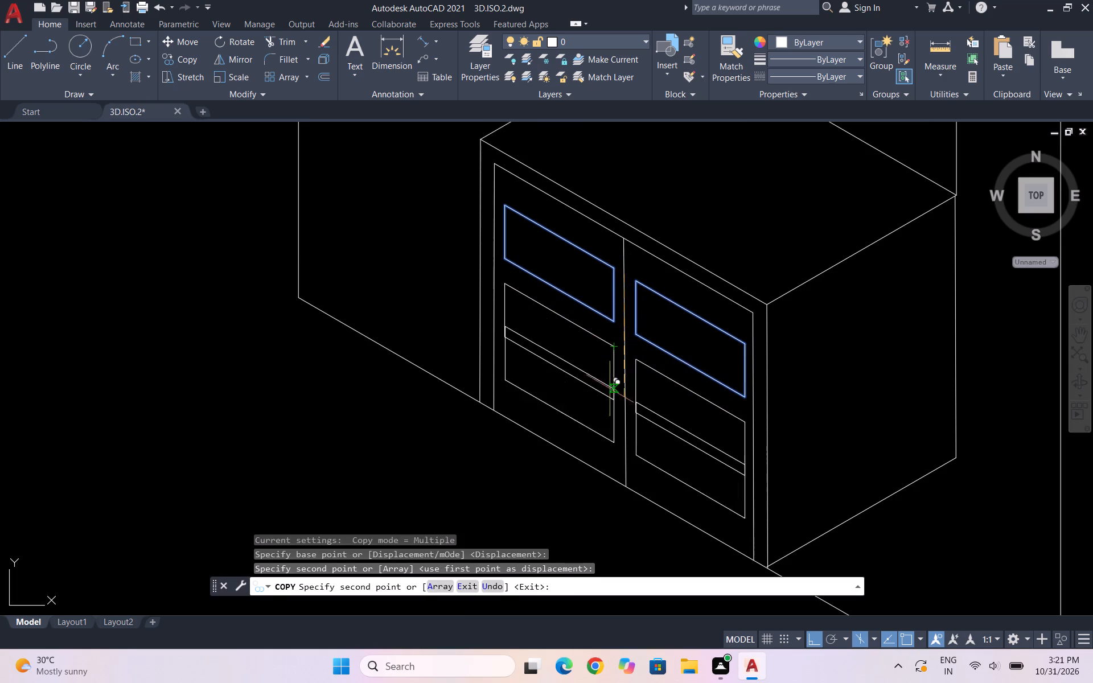
pyautogui.click(603, 413)
pyautogui.press('Escape')
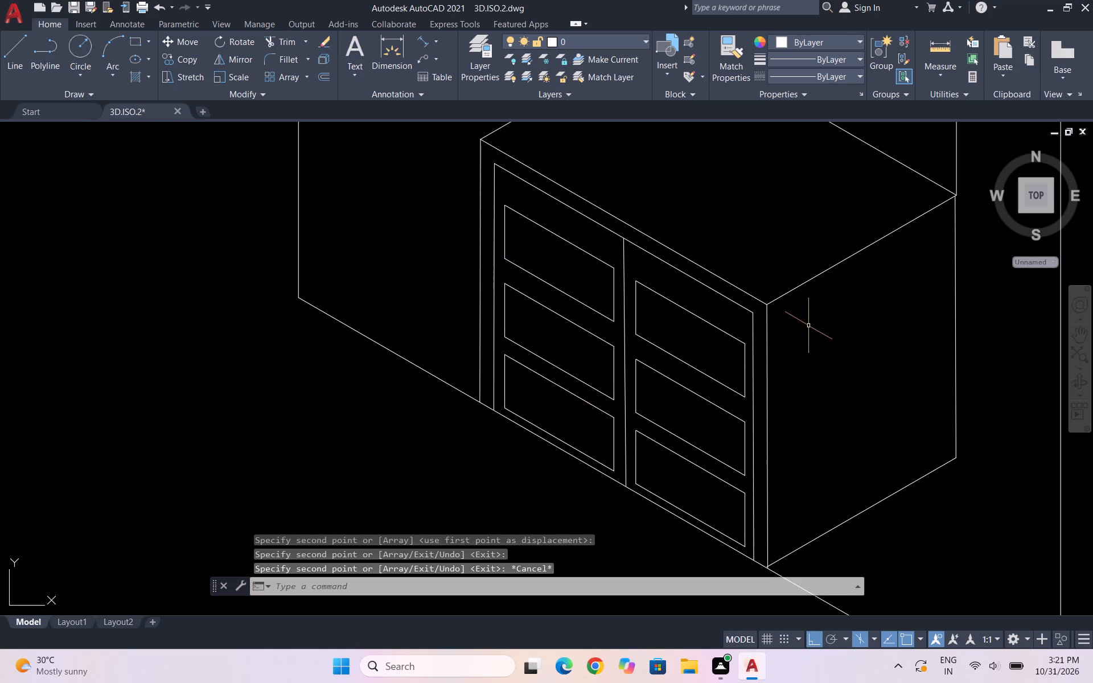
pyautogui.press('Escape')
pyautogui.press('Escape')
pyautogui.press('Escape')
# Offset the four edges of the cabinet's top face inward by 2.
pyautogui.scroll(-1, 612, 299)
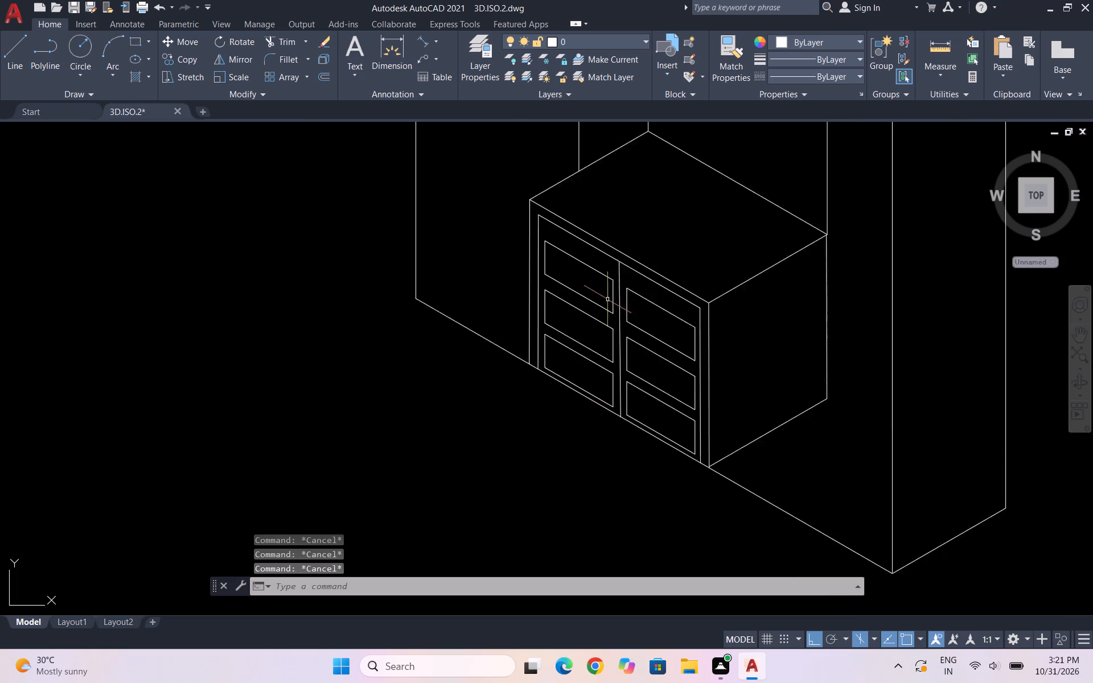
pyautogui.scroll(-2, 607, 299)
pyautogui.scroll(-2, 671, 311)
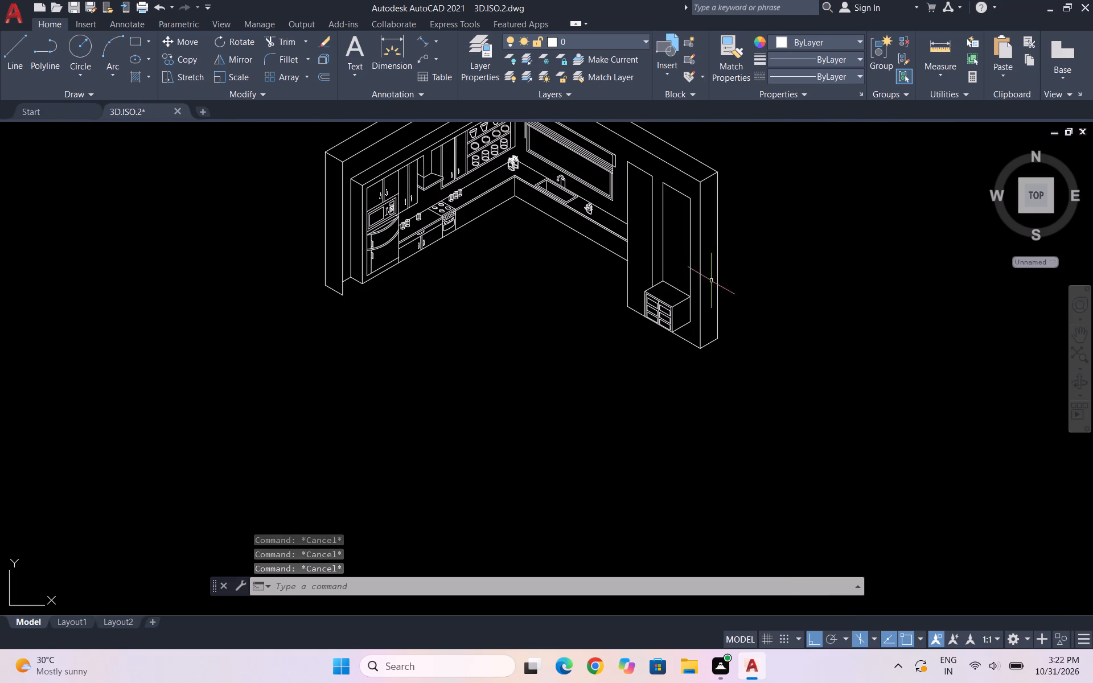
pyautogui.scroll(1, 688, 251)
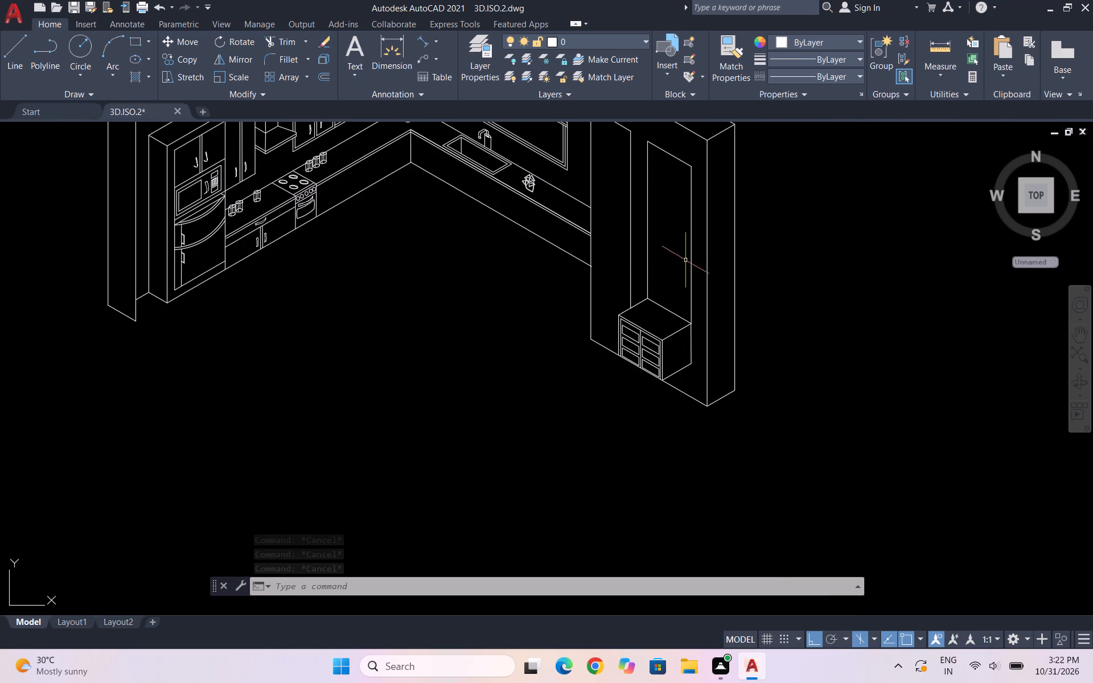
pyautogui.scroll(2, 646, 316)
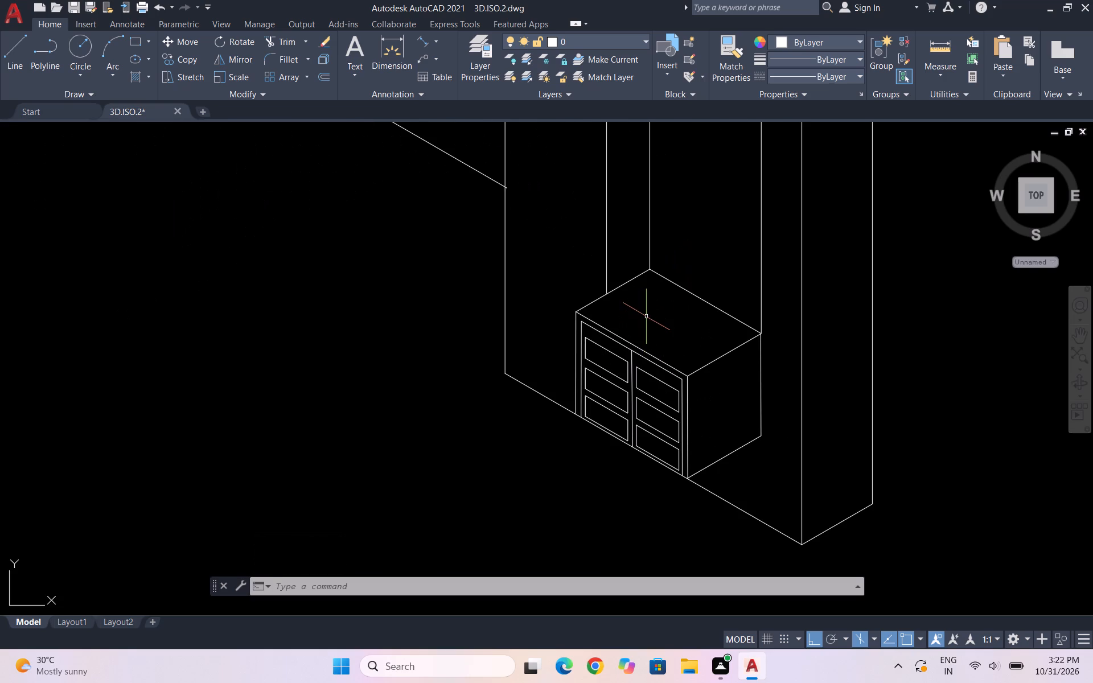
pyautogui.press('o')
pyautogui.press('Return')
pyautogui.press('2')
pyautogui.press('Return')
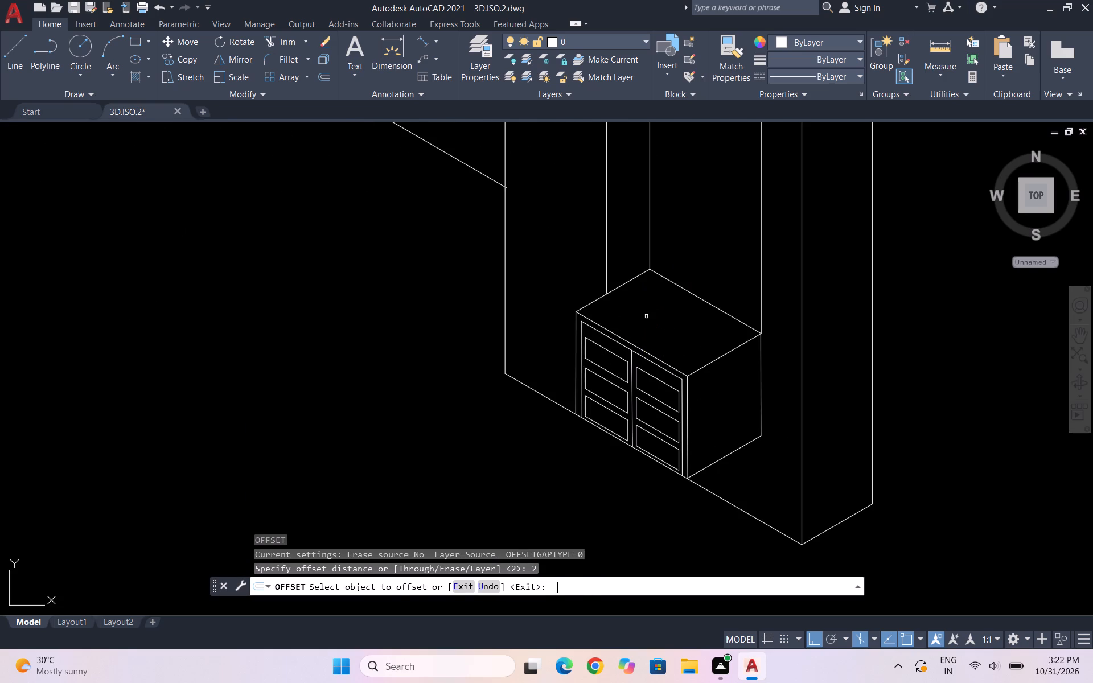
pyautogui.moveTo(629, 279); pyautogui.dragTo(647, 298)
pyautogui.click(665, 305)
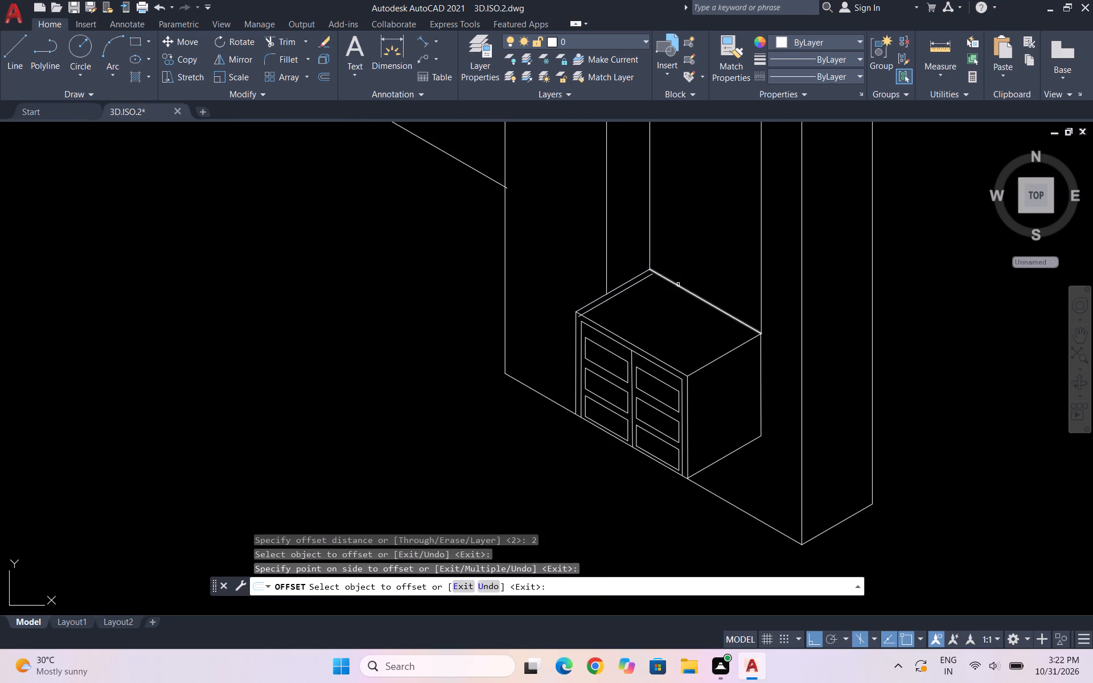
pyautogui.moveTo(678, 285); pyautogui.dragTo(667, 297)
pyautogui.click(661, 302)
pyautogui.moveTo(721, 353); pyautogui.dragTo(706, 348)
pyautogui.click(683, 335)
pyautogui.moveTo(718, 356); pyautogui.dragTo(695, 351)
pyautogui.click(677, 339)
pyautogui.moveTo(660, 358); pyautogui.dragTo(666, 351)
pyautogui.click(673, 338)
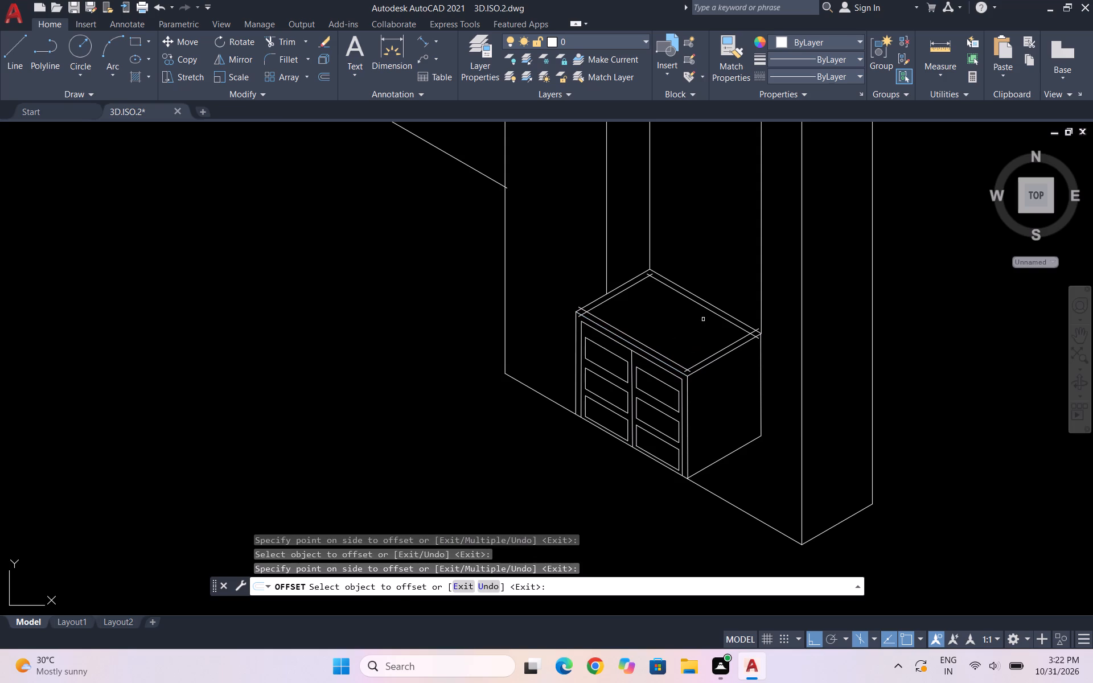
pyautogui.press('Escape')
pyautogui.press('Escape')
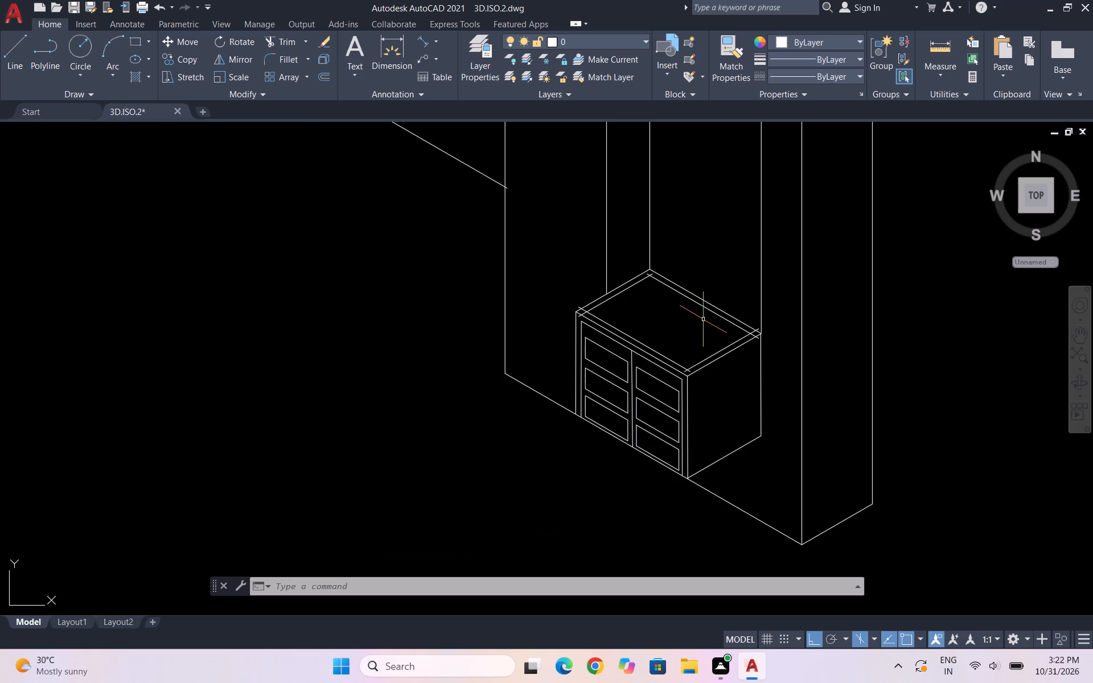
# Trim the overlapping ends of the offset lines at the right and front corners of the cabinet's top face.
pyautogui.press('Escape')
pyautogui.write('TR')
pyautogui.press('Return')
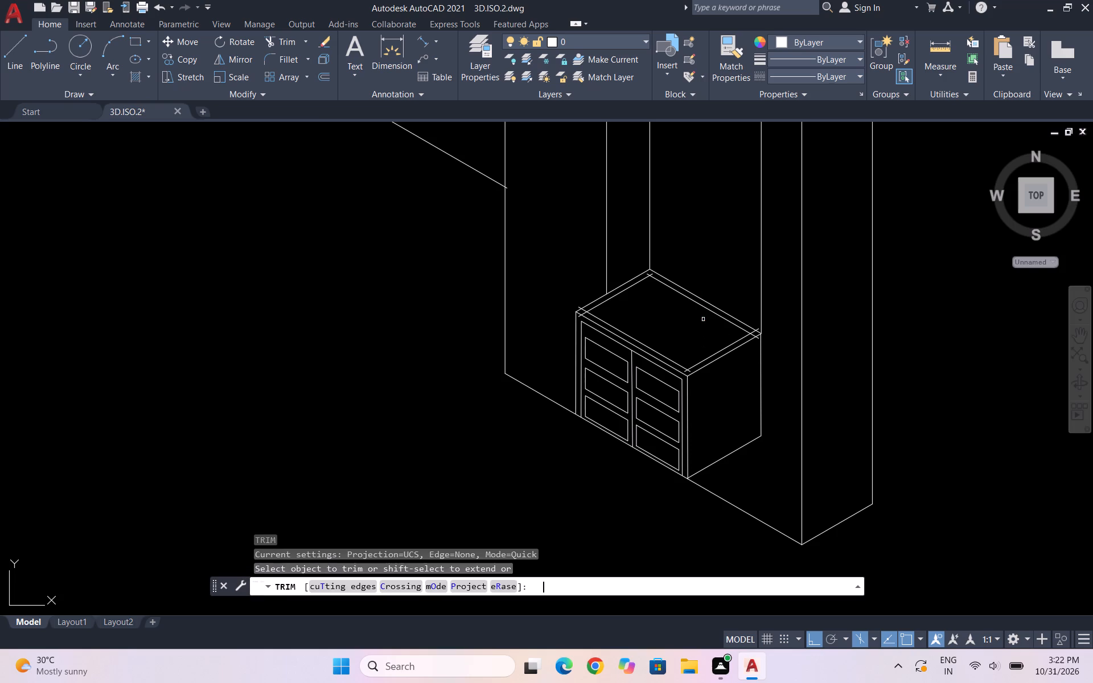
pyautogui.scroll(1, 777, 330)
pyautogui.scroll(3, 729, 324)
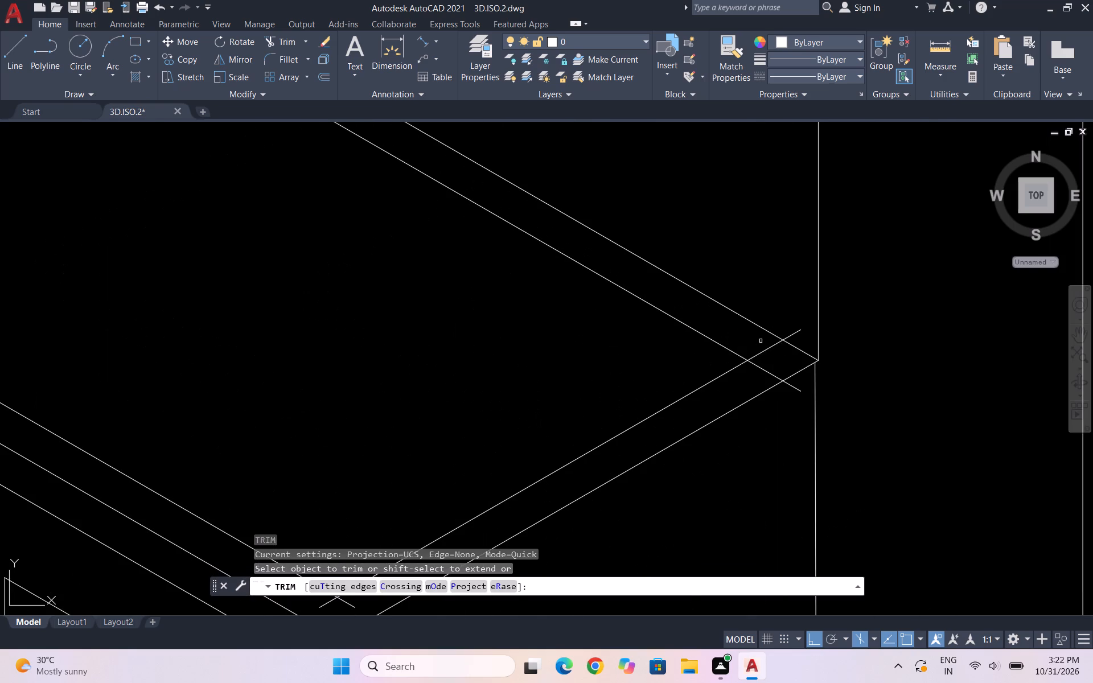
pyautogui.moveTo(761, 339); pyautogui.dragTo(761, 375)
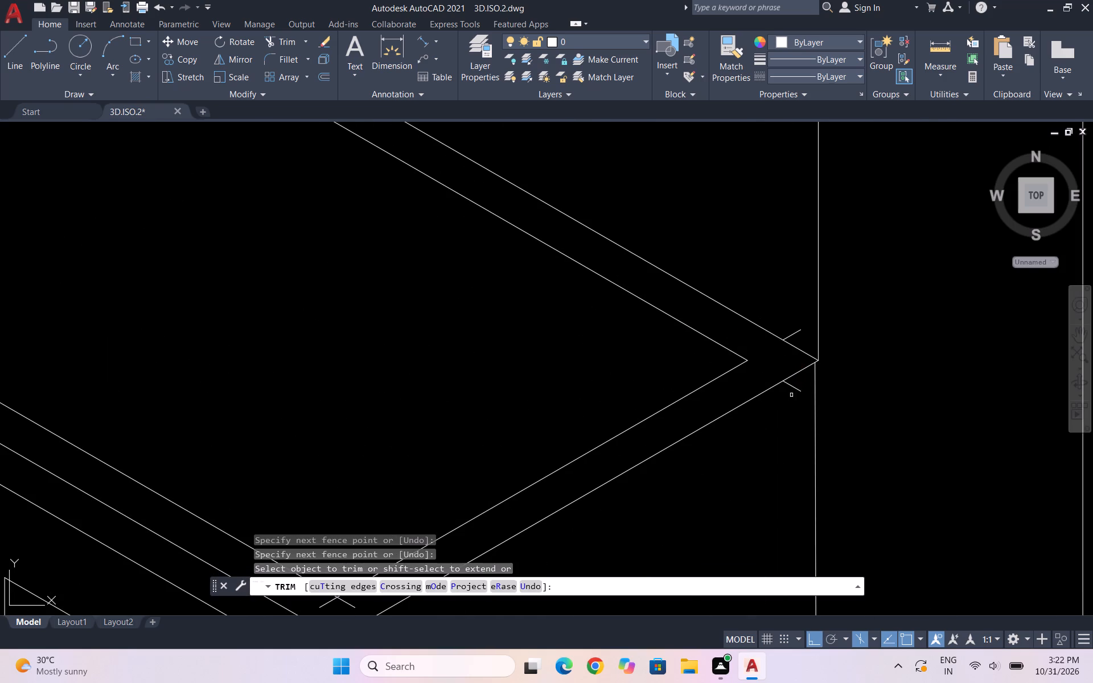
pyautogui.click(791, 389)
pyautogui.click(791, 334)
pyautogui.scroll(-4, 834, 316)
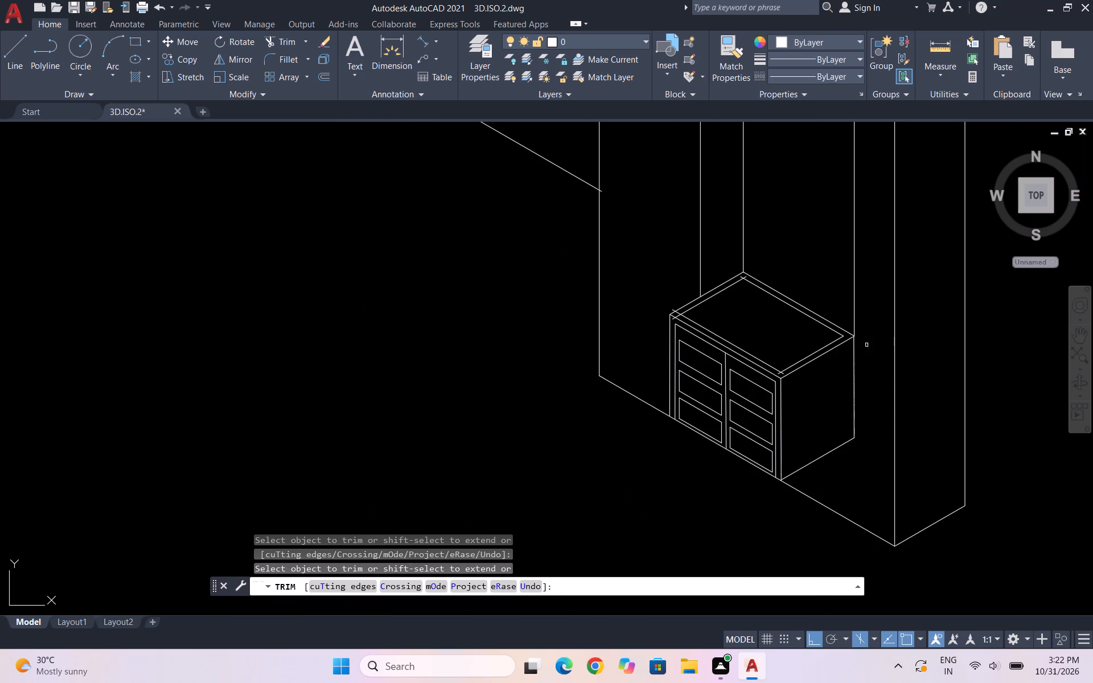
pyautogui.scroll(6, 786, 376)
pyautogui.moveTo(692, 373); pyautogui.dragTo(827, 376)
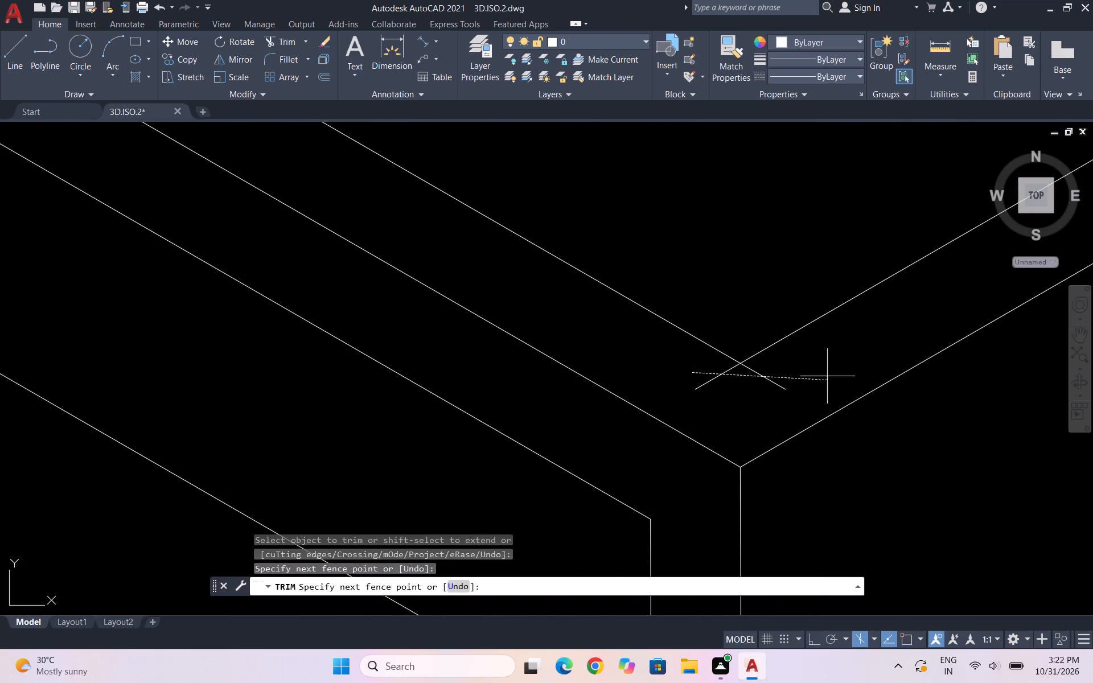
pyautogui.moveTo(827, 376); pyautogui.dragTo(827, 375)
pyautogui.scroll(-5, 824, 371)
# Trim the overlapping ends of the offset lines at the left and back corners of the cabinet's top face.
pyautogui.scroll(4, 692, 307)
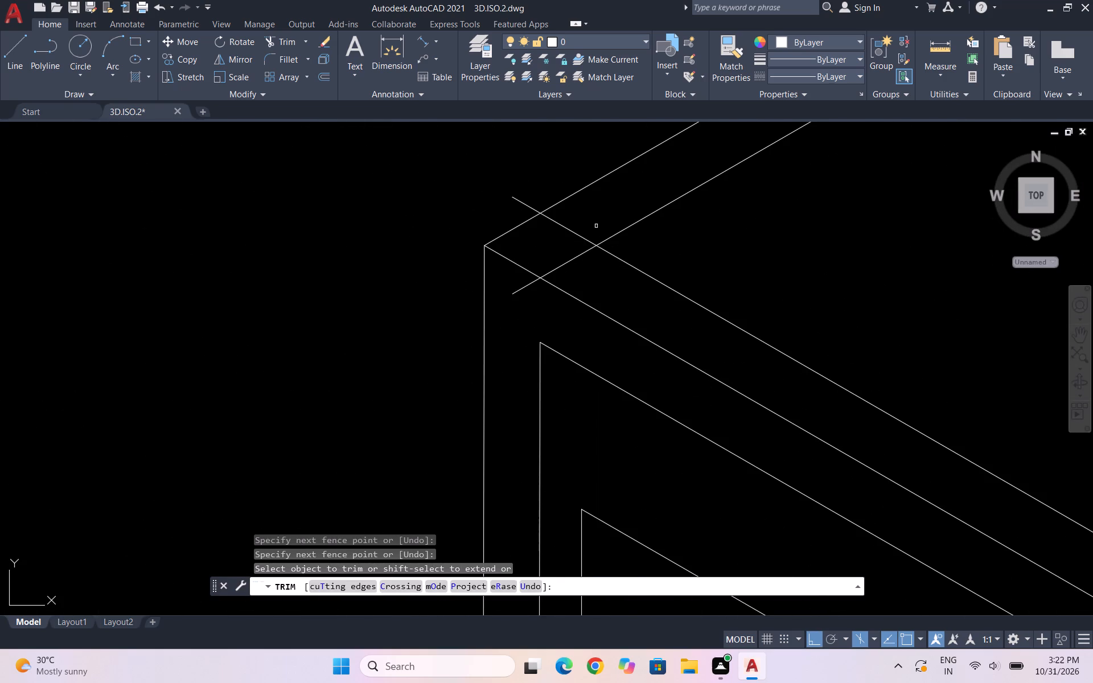
pyautogui.moveTo(592, 218); pyautogui.dragTo(597, 268)
pyautogui.scroll(-1, 500, 301)
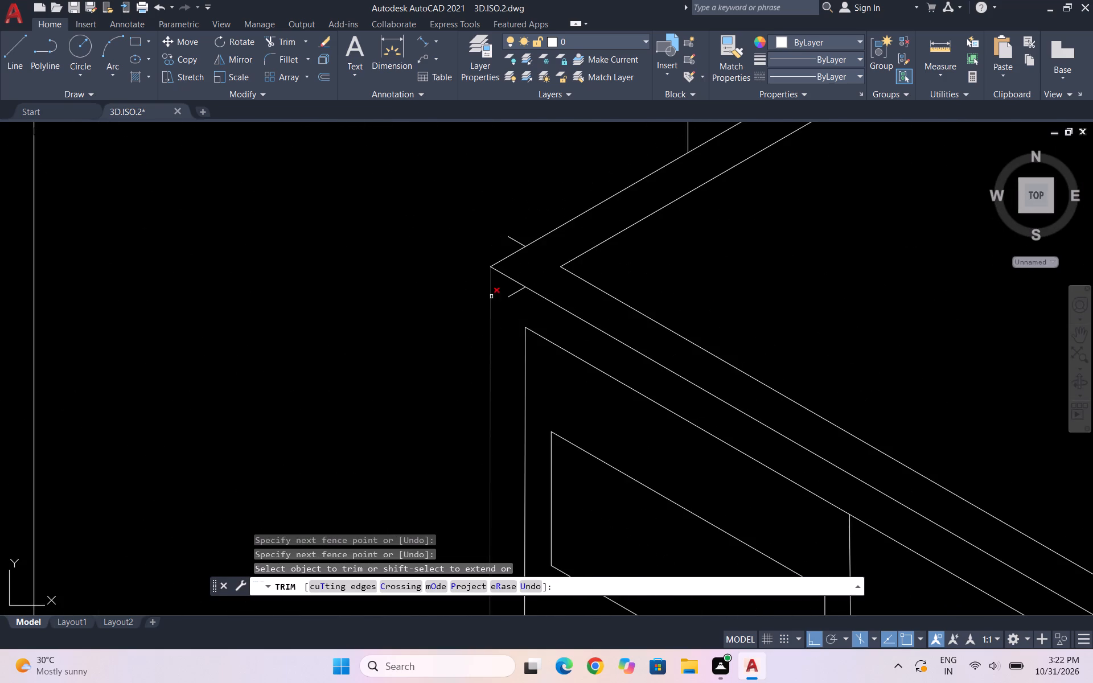
pyautogui.scroll(3, 493, 295)
pyautogui.moveTo(546, 279); pyautogui.dragTo(639, 323)
pyautogui.scroll(-4, 590, 295)
pyautogui.scroll(2, 547, 279)
pyautogui.moveTo(552, 282); pyautogui.dragTo(564, 271)
pyautogui.moveTo(587, 266); pyautogui.dragTo(502, 299)
pyautogui.scroll(-3, 383, 293)
pyautogui.scroll(3, 573, 212)
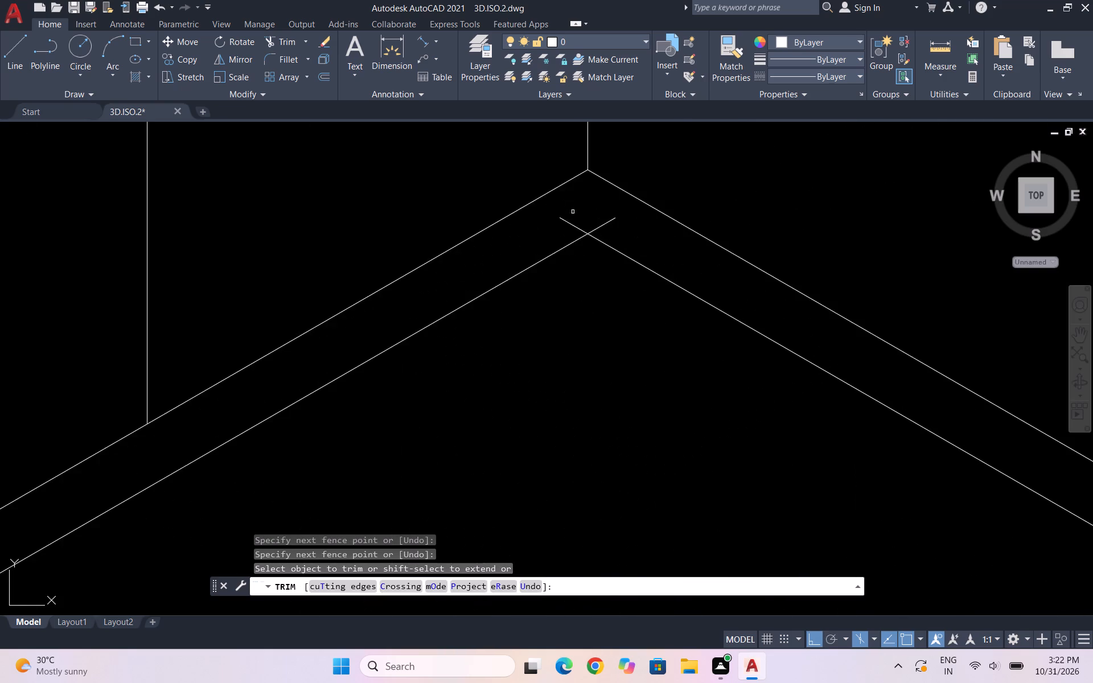
pyautogui.scroll(2, 575, 227)
pyautogui.moveTo(513, 223); pyautogui.dragTo(695, 227)
pyautogui.scroll(-4, 406, 239)
pyautogui.press('Escape')
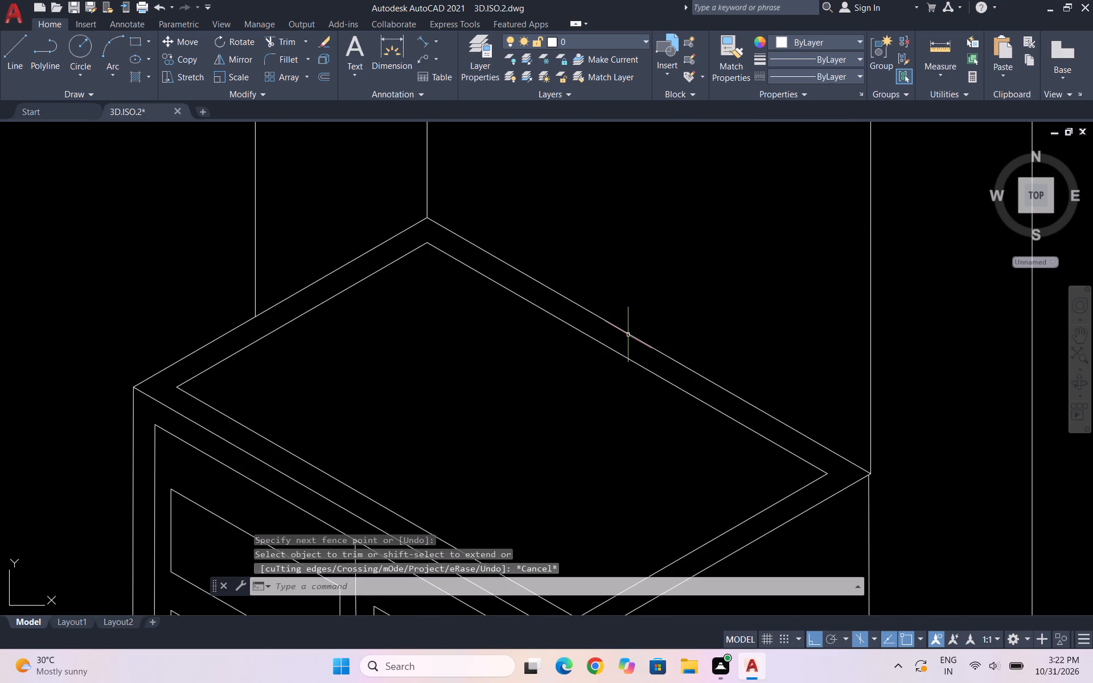
pyautogui.scroll(-2, 622, 262)
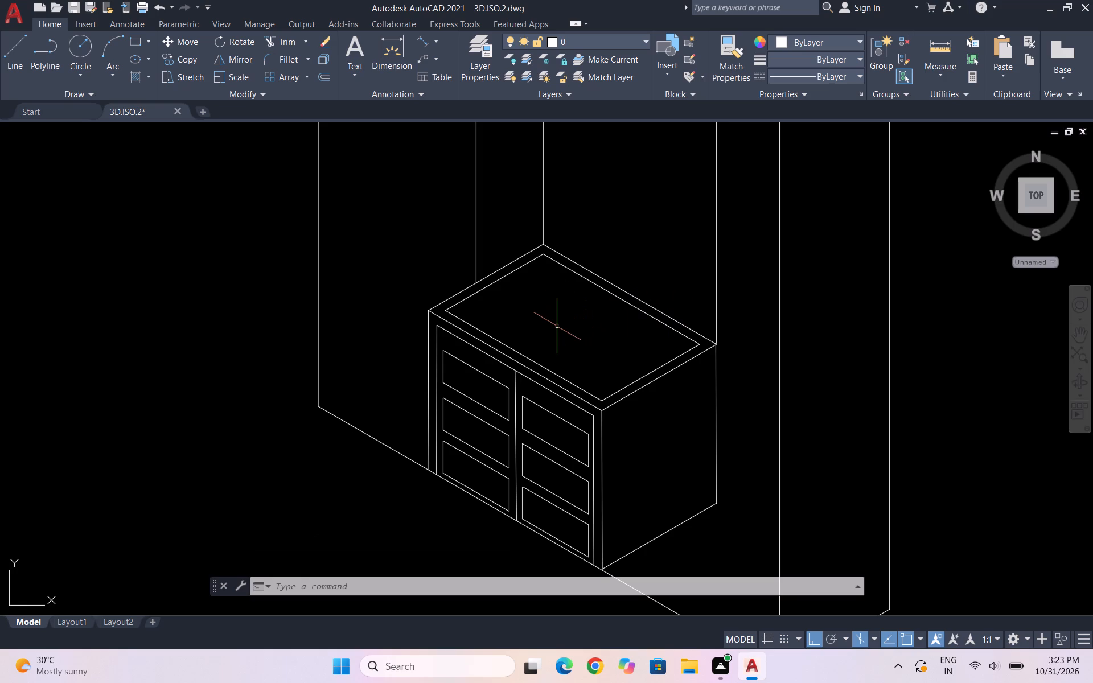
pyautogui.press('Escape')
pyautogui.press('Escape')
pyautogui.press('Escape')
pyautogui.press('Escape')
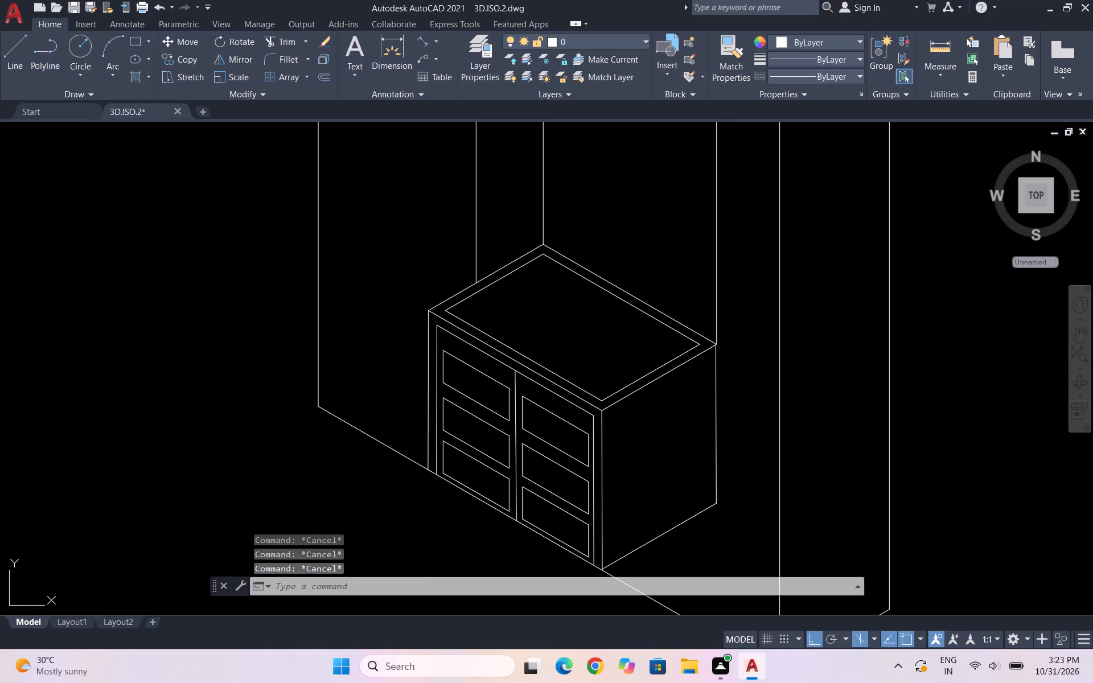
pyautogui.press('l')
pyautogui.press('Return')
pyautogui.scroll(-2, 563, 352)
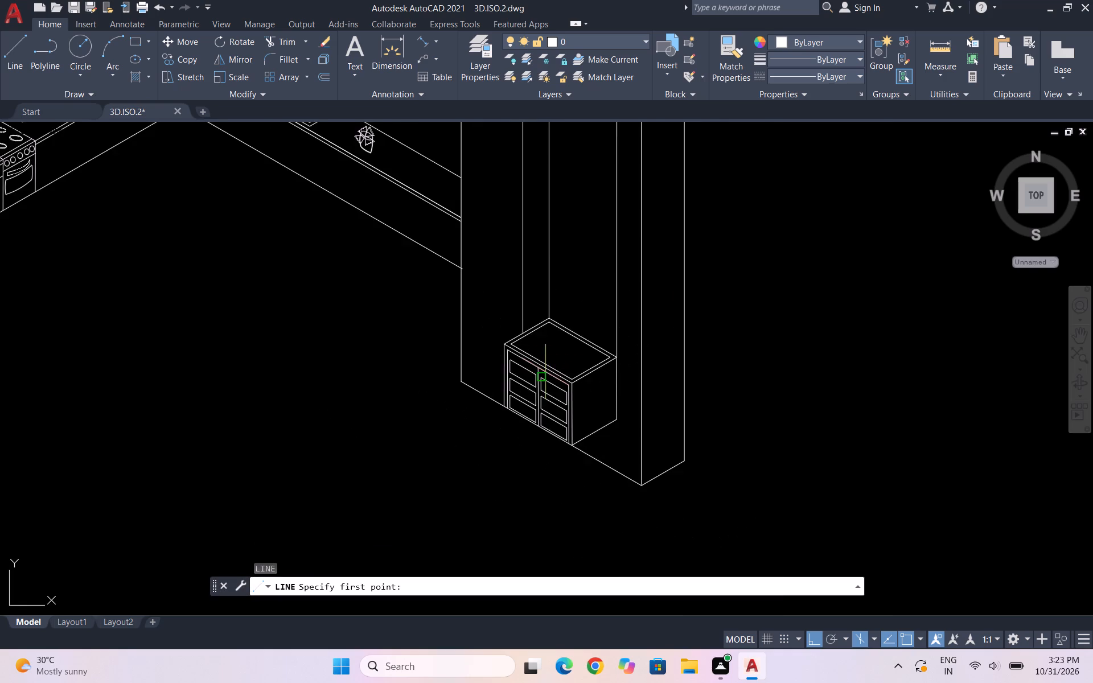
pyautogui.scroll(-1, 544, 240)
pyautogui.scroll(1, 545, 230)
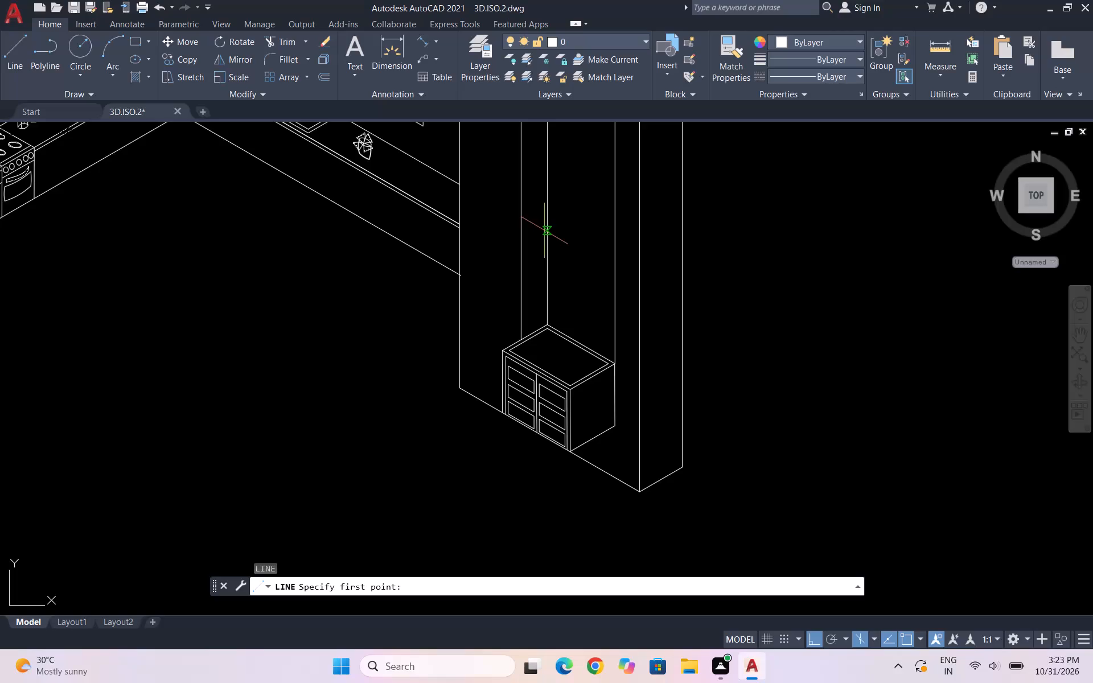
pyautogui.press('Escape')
# Draw a short vertical line on the wall area above the end-wall cabinet.
pyautogui.press('l')
pyautogui.press('Return')
pyautogui.scroll(-1, 571, 289)
pyautogui.scroll(1, 571, 291)
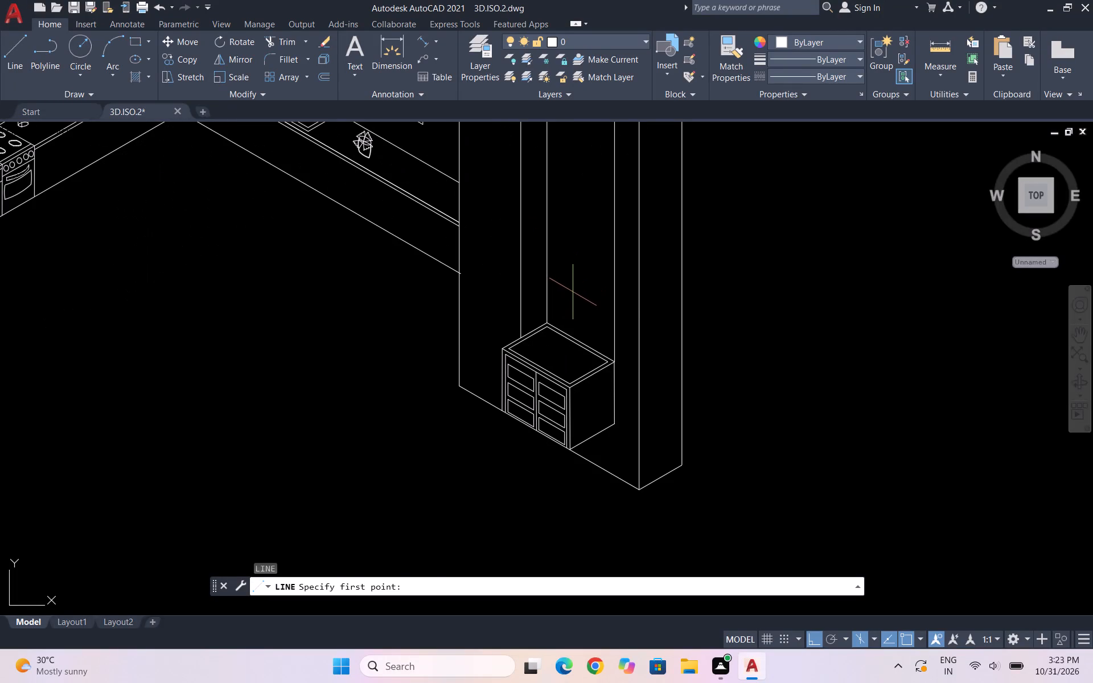
pyautogui.click(573, 292)
pyautogui.click(574, 234)
pyautogui.press('Escape')
# Copy the vertical line up and to the left along the 150° isometric direction to make the frame's second side.
pyautogui.scroll(2, 553, 237)
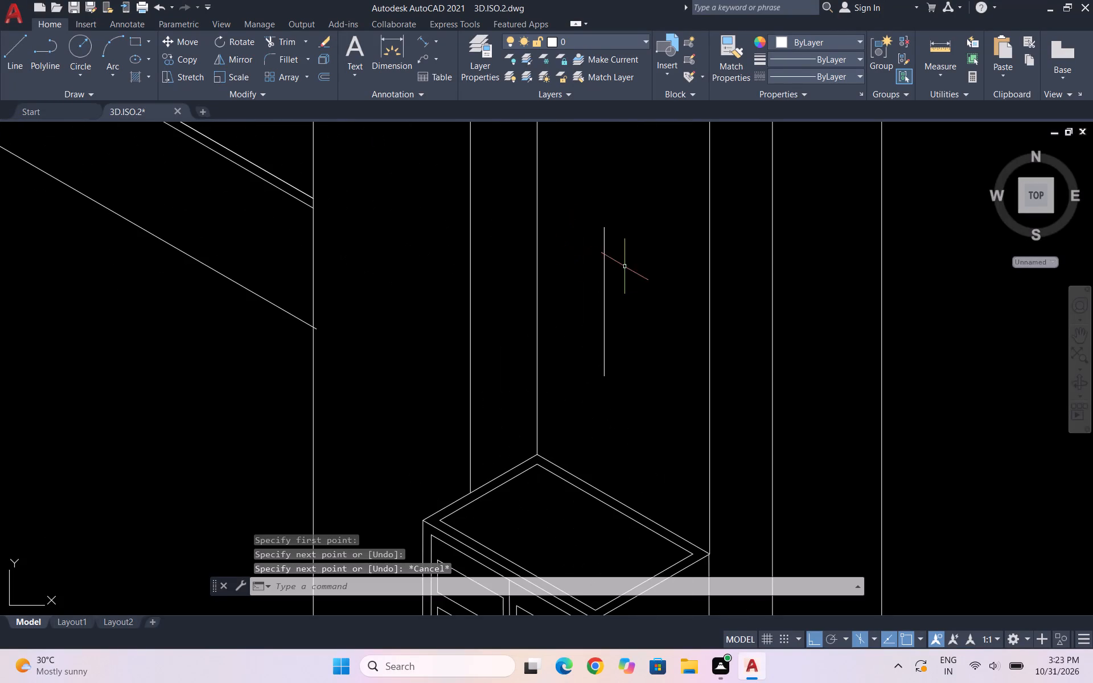
pyautogui.moveTo(647, 273); pyautogui.dragTo(627, 271)
pyautogui.click(578, 252)
pyautogui.write('CO')
pyautogui.press('Return')
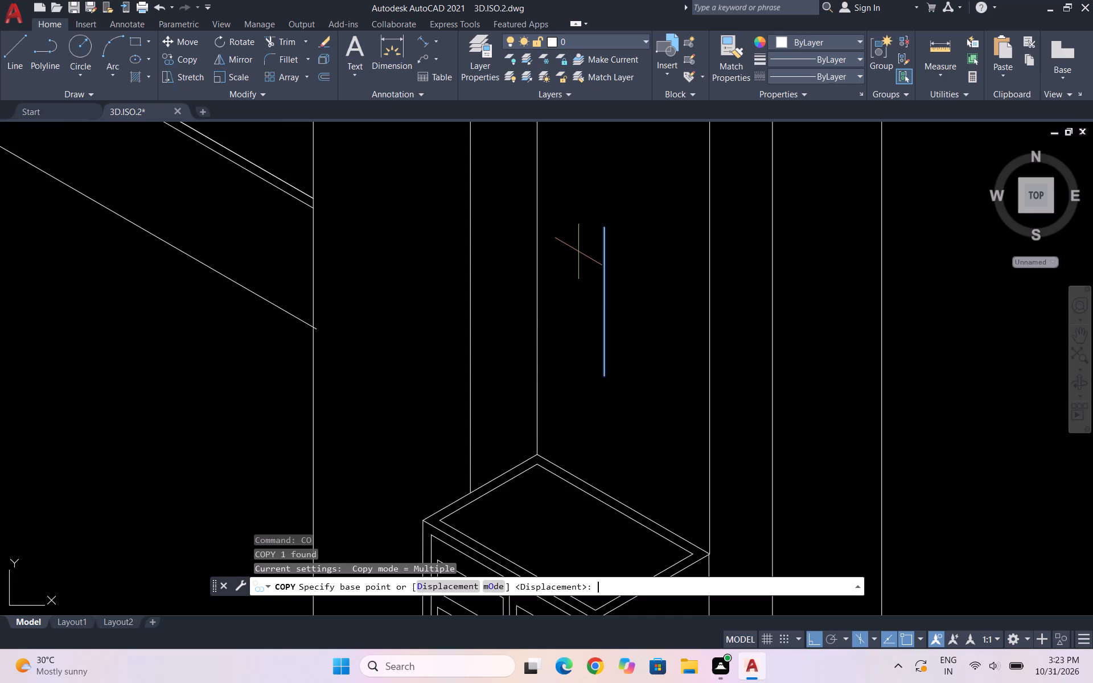
pyautogui.click(605, 229)
pyautogui.scroll(-2, 552, 206)
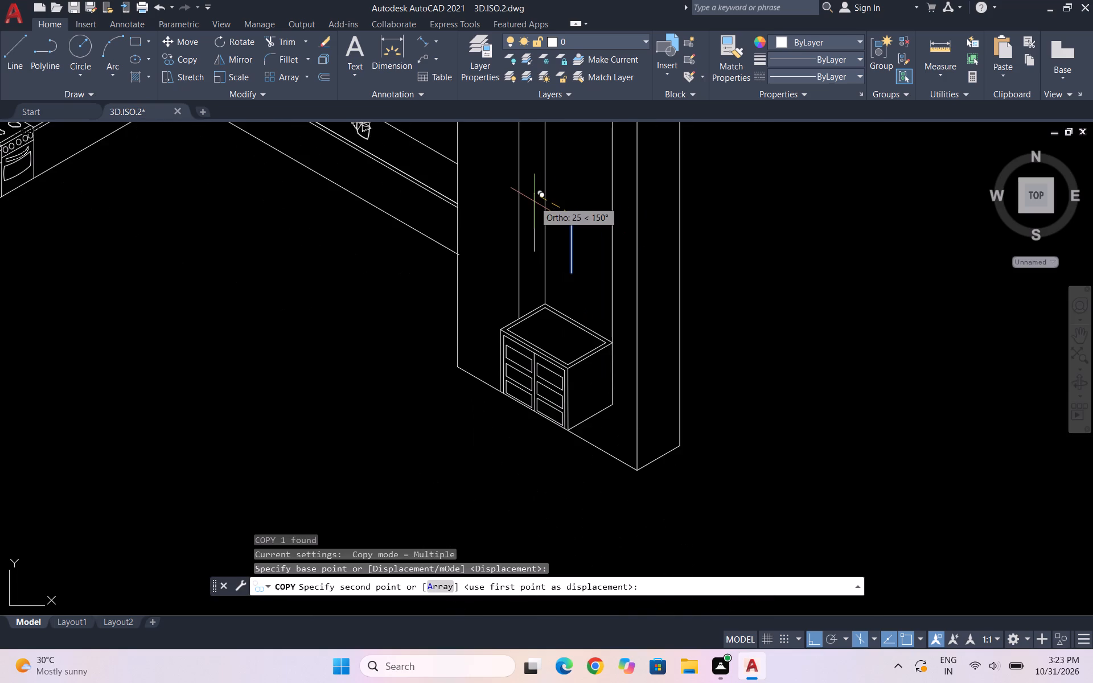
pyautogui.scroll(2, 534, 201)
pyautogui.click(545, 212)
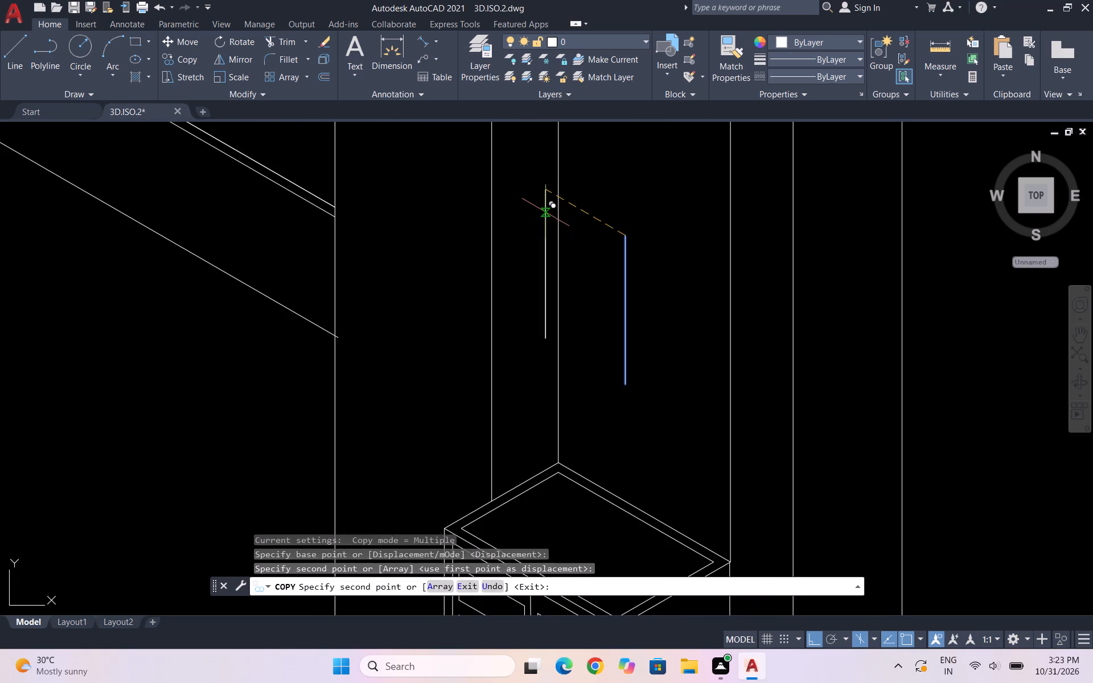
pyautogui.press('Escape')
pyautogui.press('Escape')
# Draw a line joining the top ends of the two vertical lines as the frame's upper edge.
pyautogui.press('l')
pyautogui.press('Return')
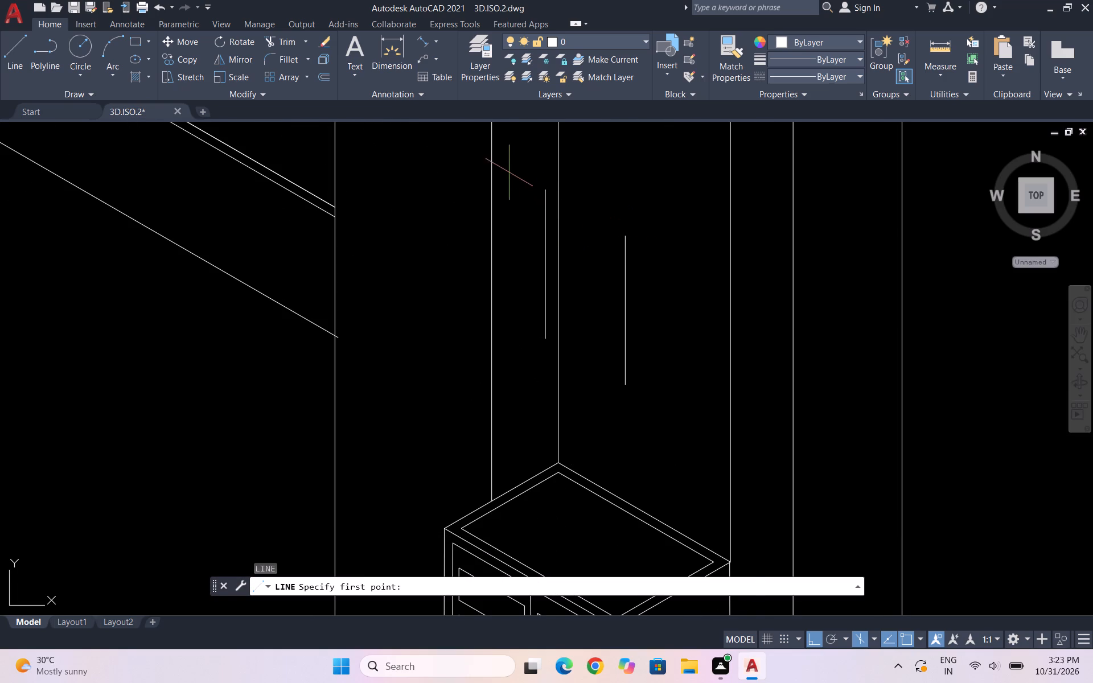
pyautogui.scroll(2, 539, 181)
pyautogui.click(550, 202)
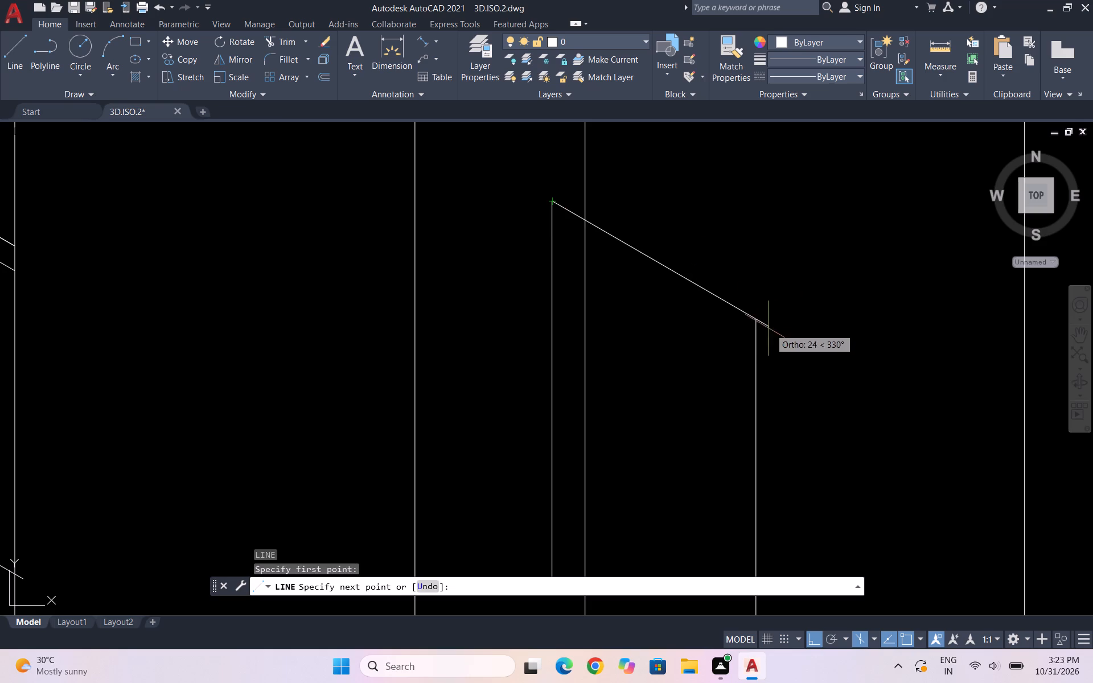
pyautogui.click(755, 321)
pyautogui.press('Escape')
# Copy the frame's top edge down to the lower ends of the vertical lines to close the outline.
pyautogui.scroll(-3, 744, 268)
pyautogui.scroll(2, 728, 289)
pyautogui.moveTo(743, 286); pyautogui.dragTo(726, 234)
pyautogui.click(711, 203)
pyautogui.write('CO')
pyautogui.press('Return')
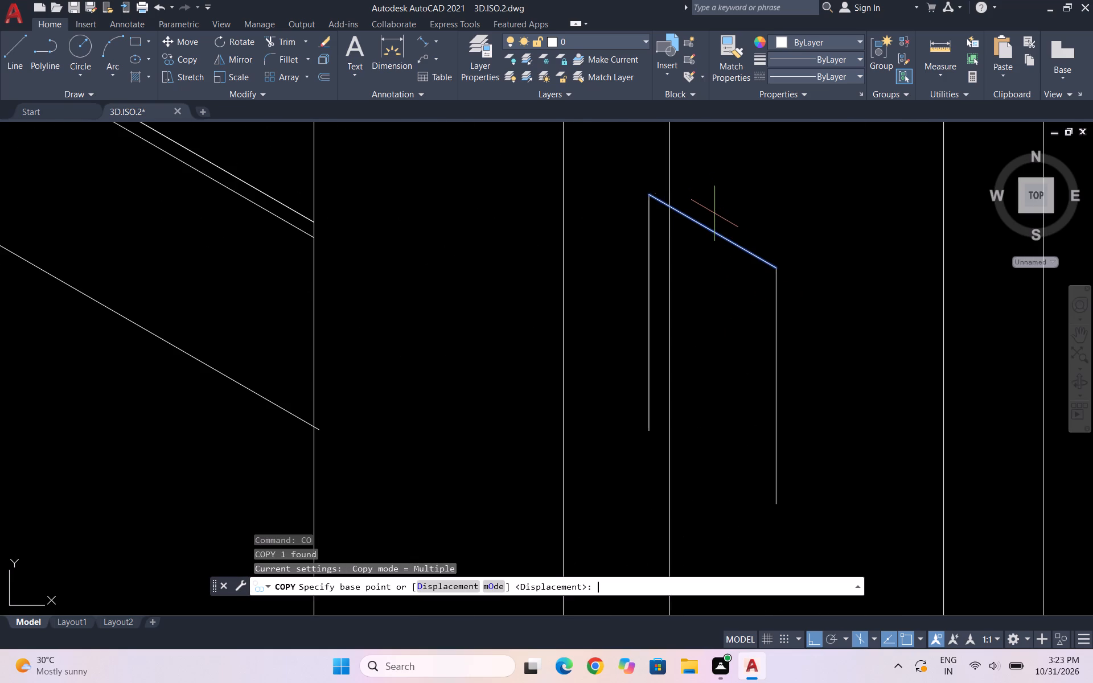
pyautogui.moveTo(653, 198); pyautogui.dragTo(652, 215)
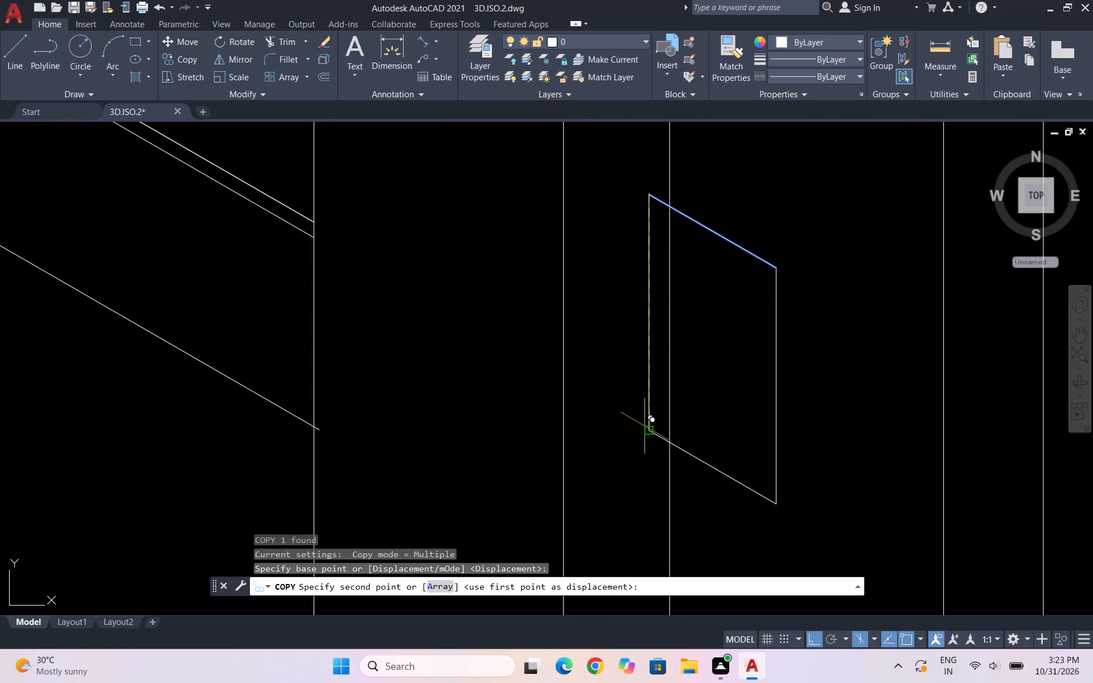
pyautogui.click(648, 429)
pyautogui.press('Escape')
pyautogui.press('Escape')
pyautogui.press('Escape')
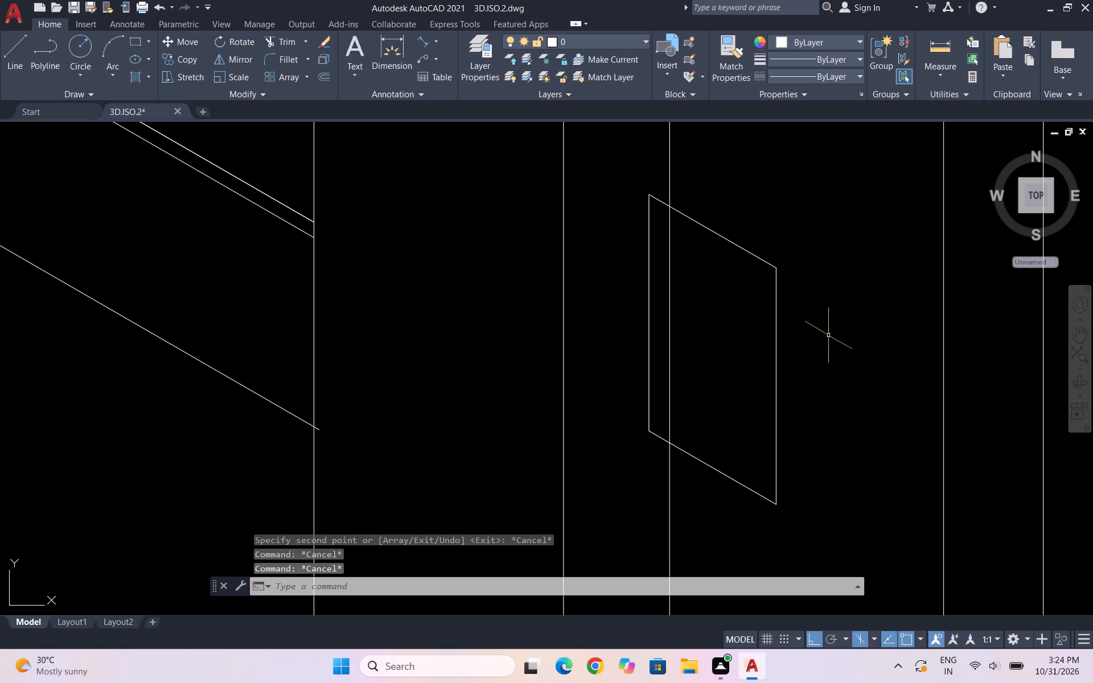
# Copy the four-sided frame outline along the 330° isometric direction to place a second frame beside it above the cabinet.
pyautogui.moveTo(813, 351); pyautogui.dragTo(783, 299)
pyautogui.click(743, 232)
pyautogui.scroll(-2, 724, 266)
pyautogui.scroll(-2, 806, 311)
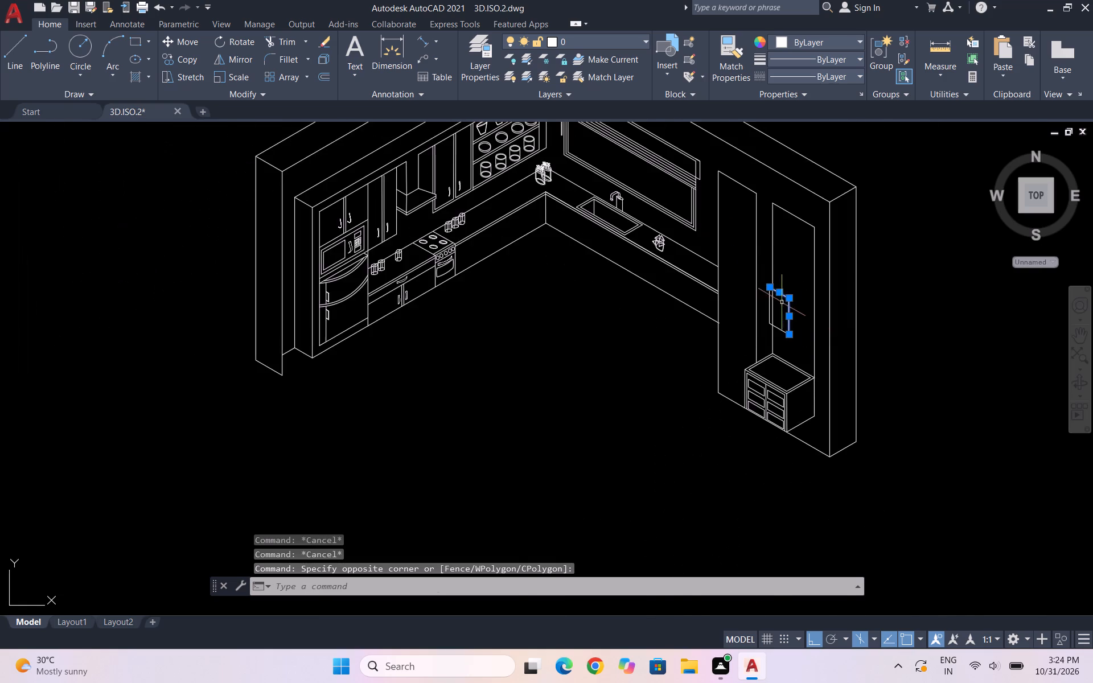
pyautogui.scroll(3, 782, 302)
pyautogui.scroll(2, 731, 285)
pyautogui.moveTo(733, 288); pyautogui.dragTo(717, 281)
pyautogui.click(701, 275)
pyautogui.scroll(-1, 812, 244)
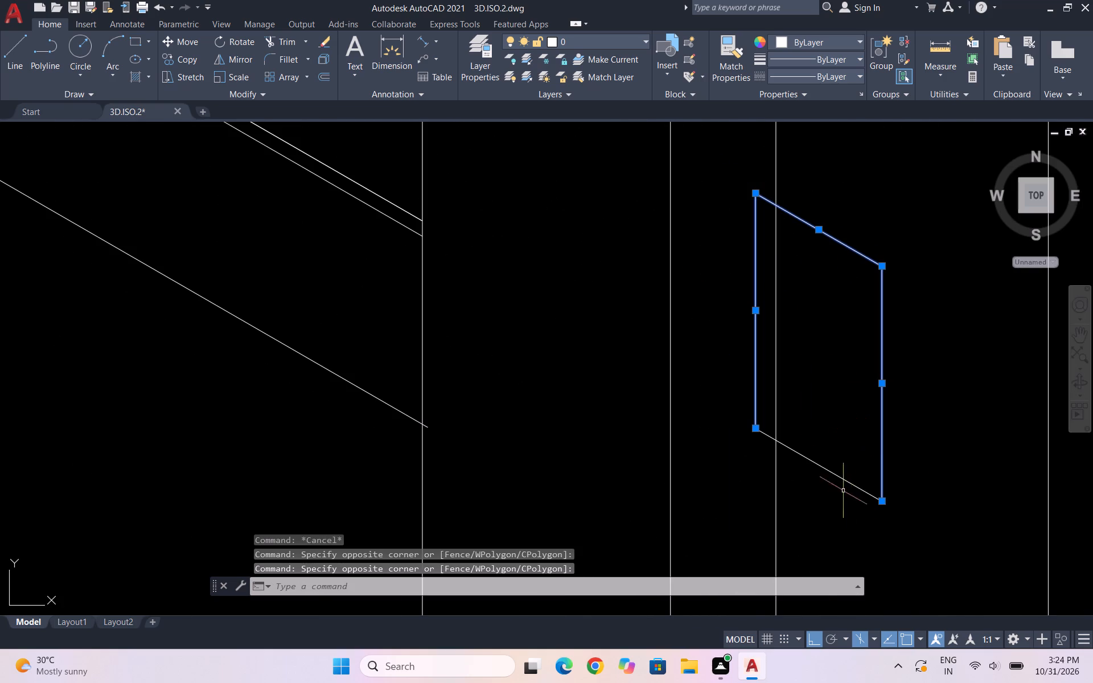
pyautogui.click(830, 453)
pyautogui.moveTo(842, 495); pyautogui.dragTo(831, 470)
pyautogui.moveTo(876, 526); pyautogui.dragTo(836, 466)
pyautogui.click(828, 461)
pyautogui.scroll(-4, 797, 454)
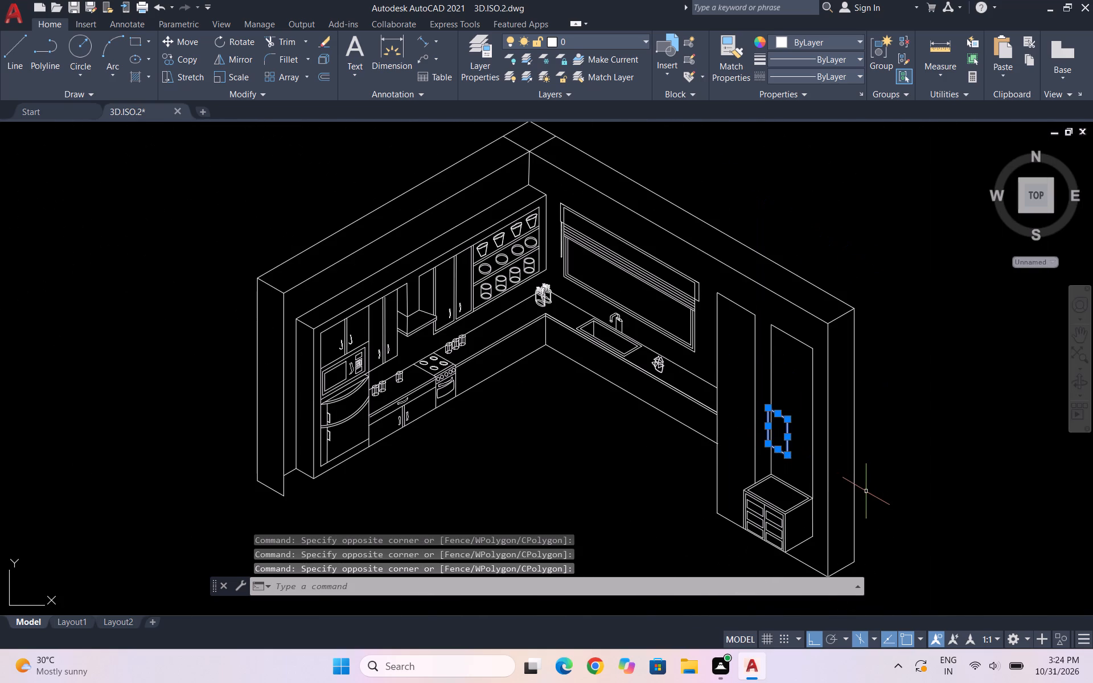
pyautogui.write('CO')
pyautogui.press('Return')
pyautogui.scroll(3, 803, 449)
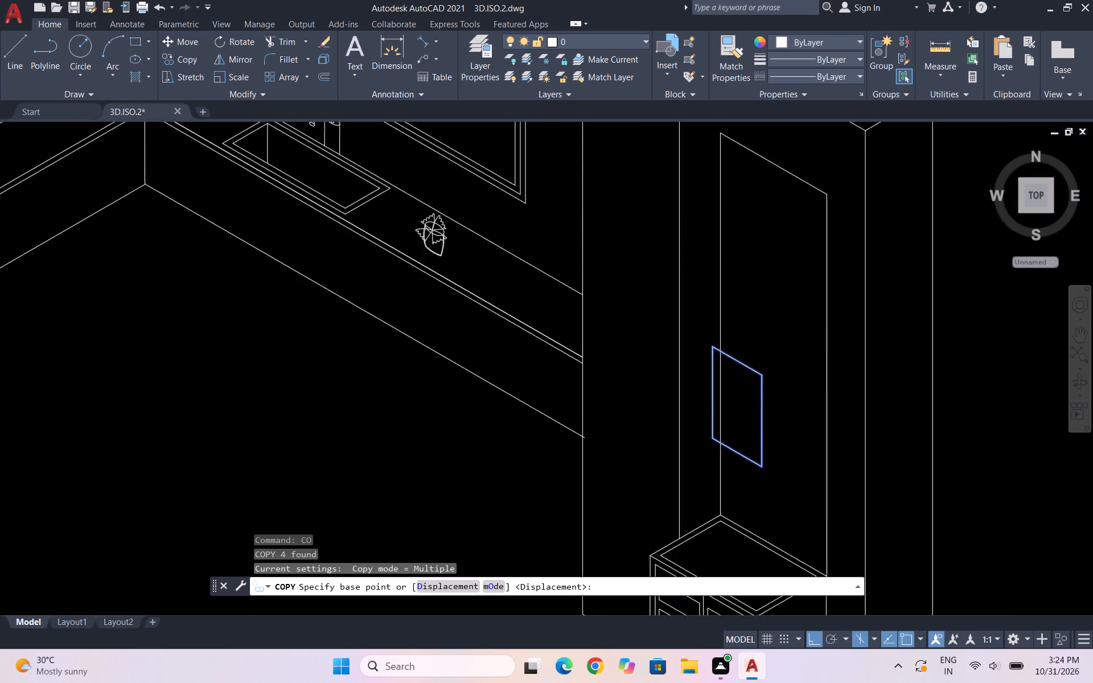
pyautogui.click(660, 287)
pyautogui.scroll(1, 806, 347)
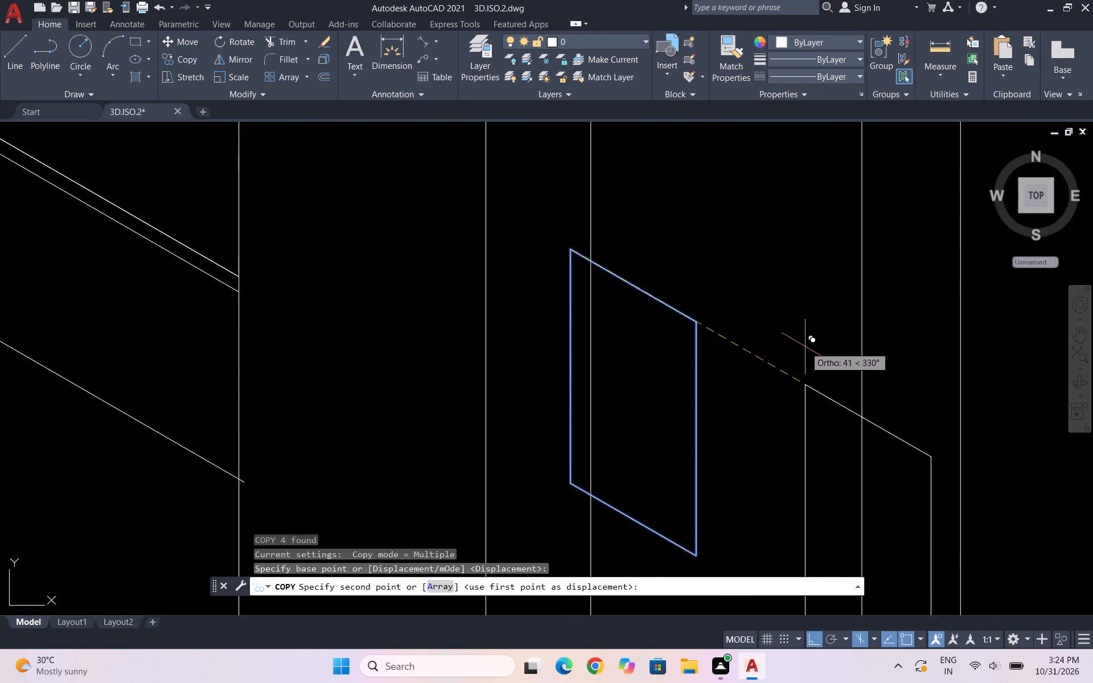
pyautogui.scroll(1, 805, 347)
pyautogui.click(754, 327)
pyautogui.press('Escape')
pyautogui.scroll(-3, 769, 271)
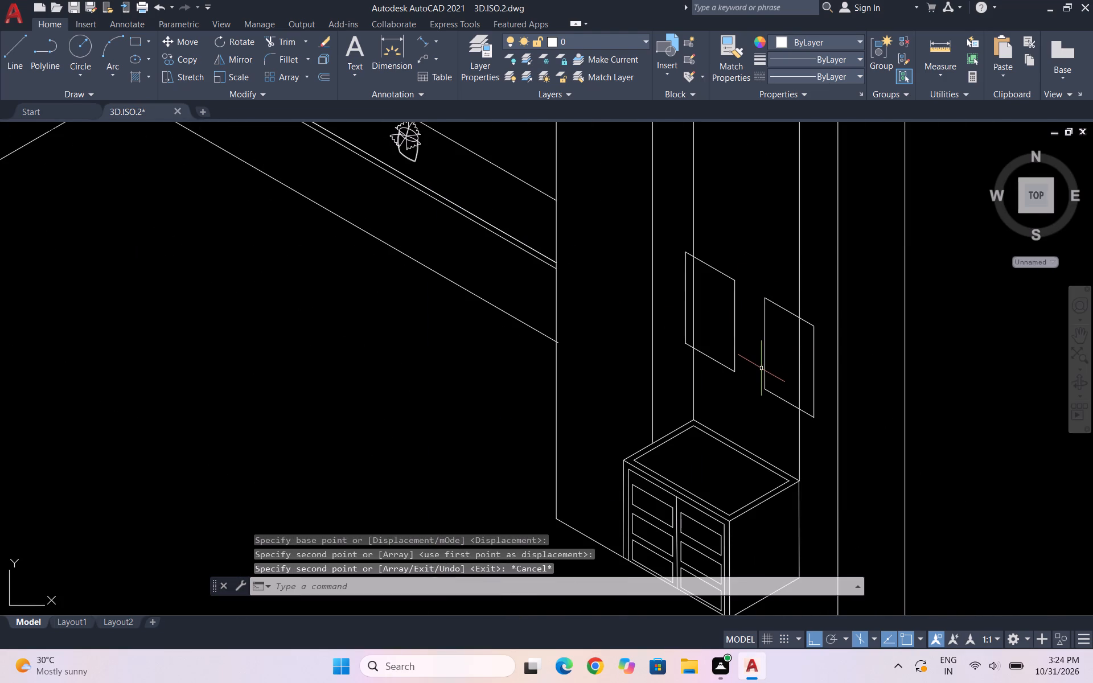
pyautogui.press('Escape')
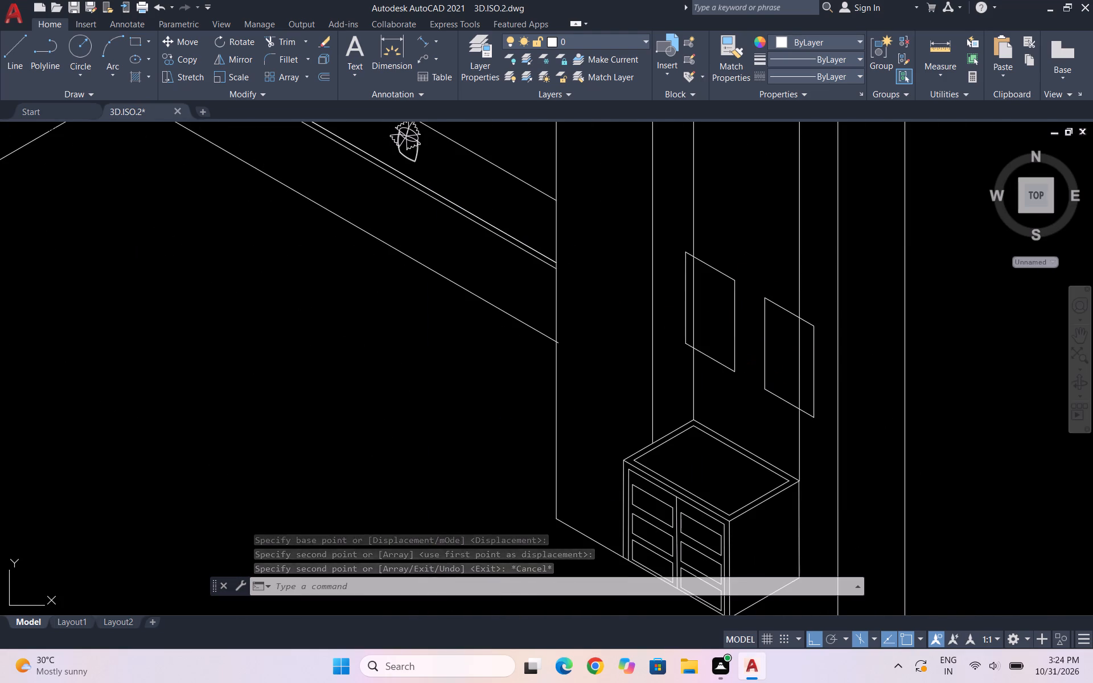
pyautogui.press('Escape')
pyautogui.press('Escape')
# Offset the four edges of the left wall frame inward by 2.
pyautogui.press('o')
pyautogui.press('Return')
pyautogui.press('2')
pyautogui.press('Return')
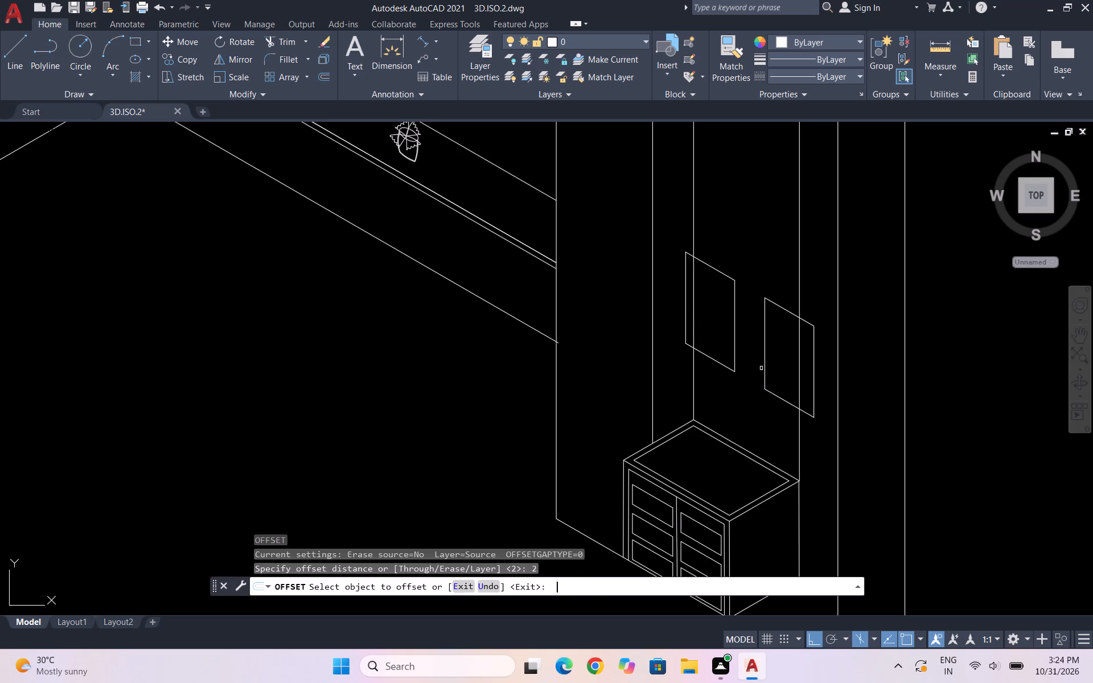
pyautogui.scroll(1, 710, 268)
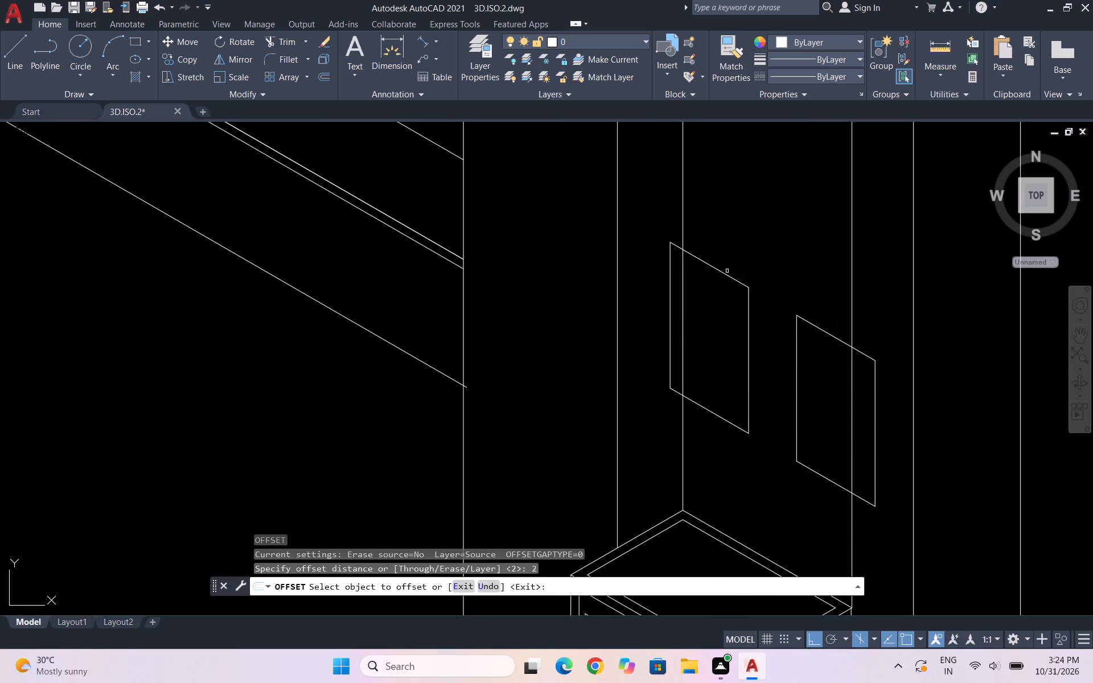
pyautogui.moveTo(728, 275); pyautogui.dragTo(728, 282)
pyautogui.click(718, 301)
pyautogui.scroll(2, 750, 294)
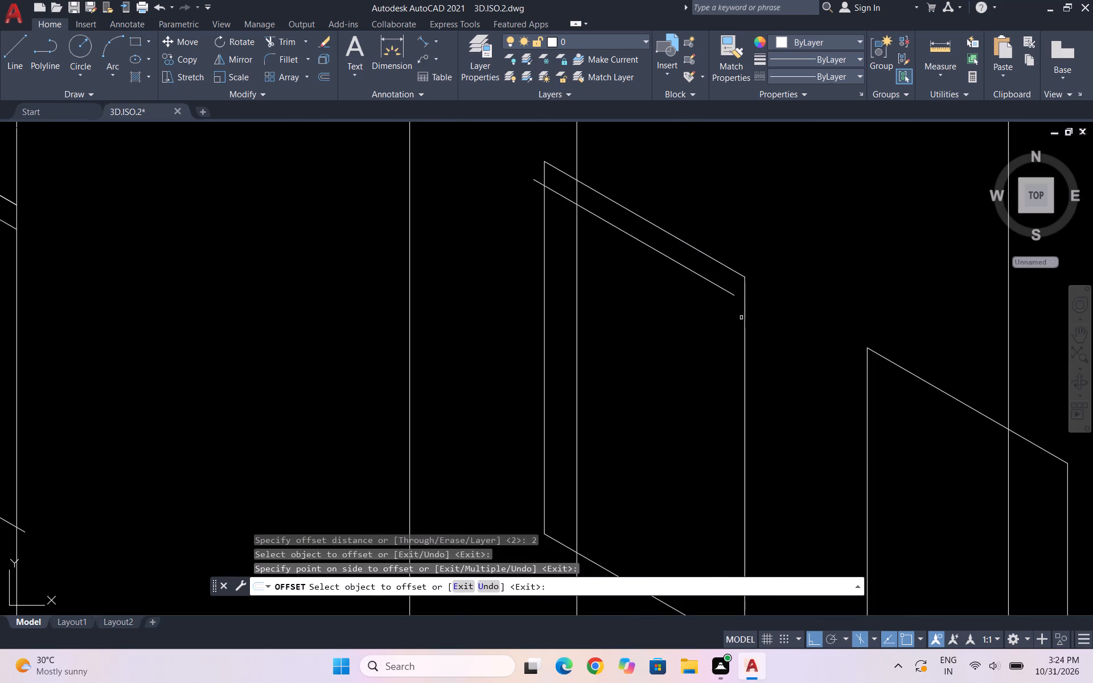
pyautogui.click(745, 324)
pyautogui.click(708, 318)
pyautogui.scroll(-2, 708, 278)
pyautogui.scroll(2, 666, 410)
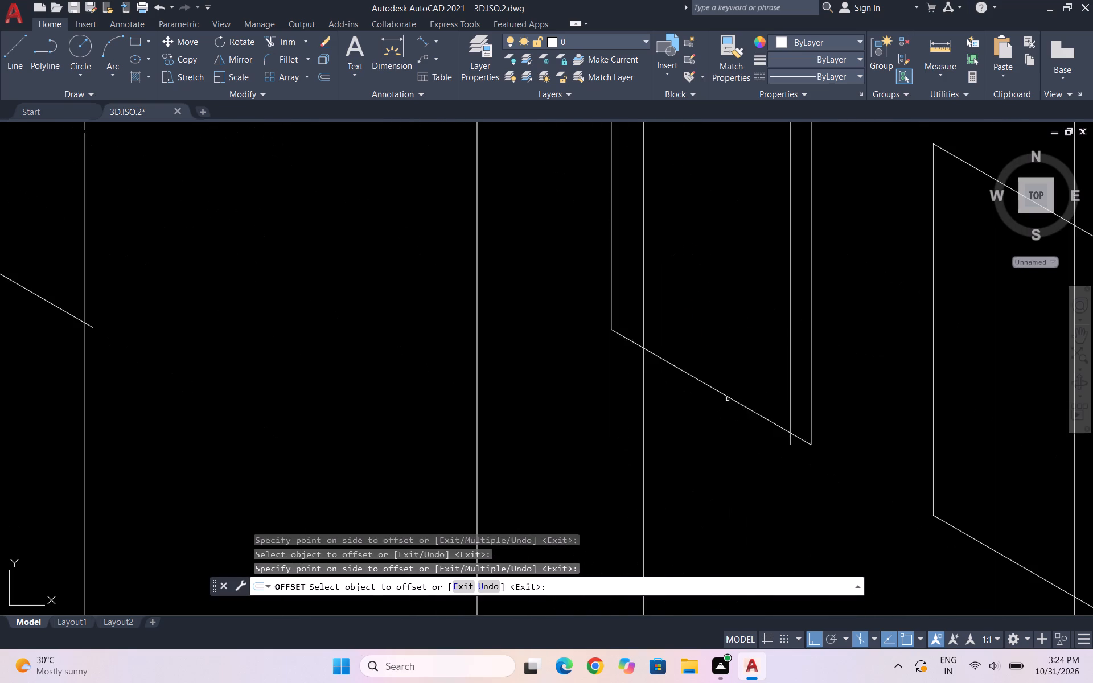
pyautogui.moveTo(728, 398); pyautogui.dragTo(733, 389)
pyautogui.click(742, 368)
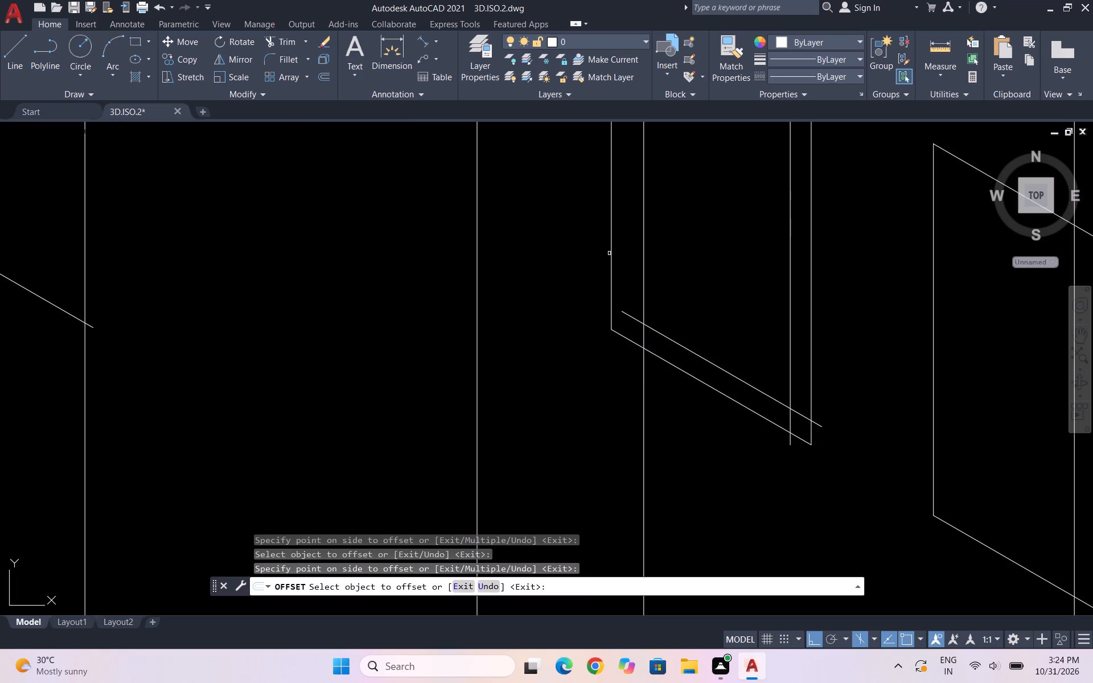
pyautogui.click(609, 253)
pyautogui.moveTo(613, 251); pyautogui.dragTo(629, 261)
pyautogui.click(644, 267)
pyautogui.scroll(-2, 602, 289)
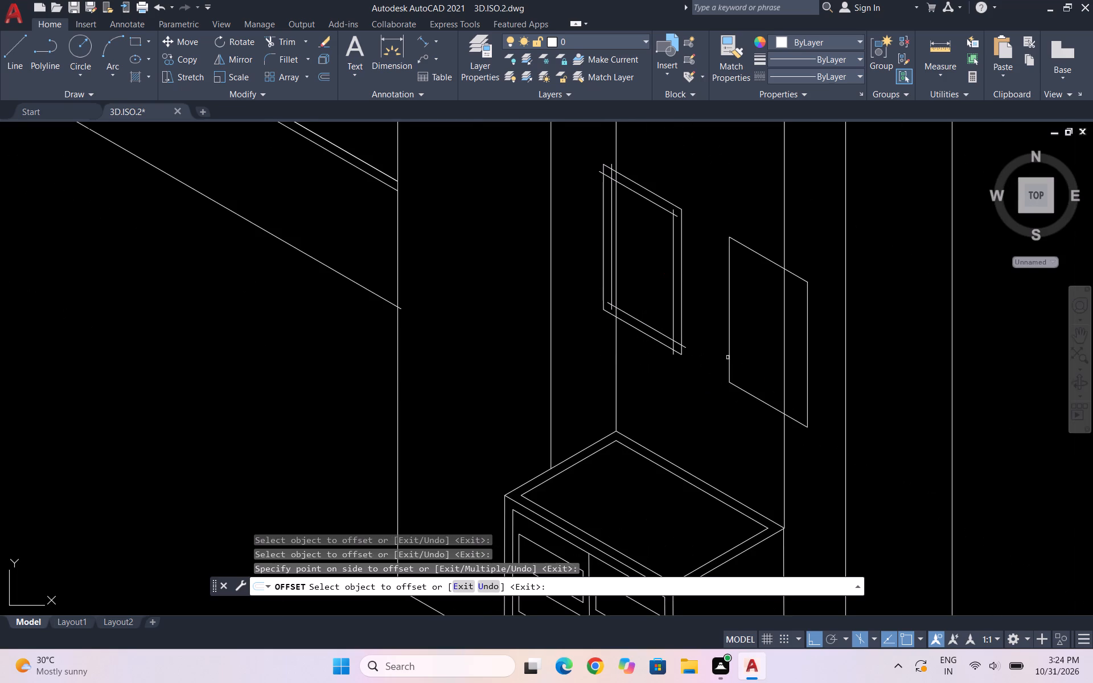
# Offset the four edges of the right wall frame inward by 2.
pyautogui.scroll(2, 770, 265)
pyautogui.moveTo(769, 250); pyautogui.dragTo(769, 261)
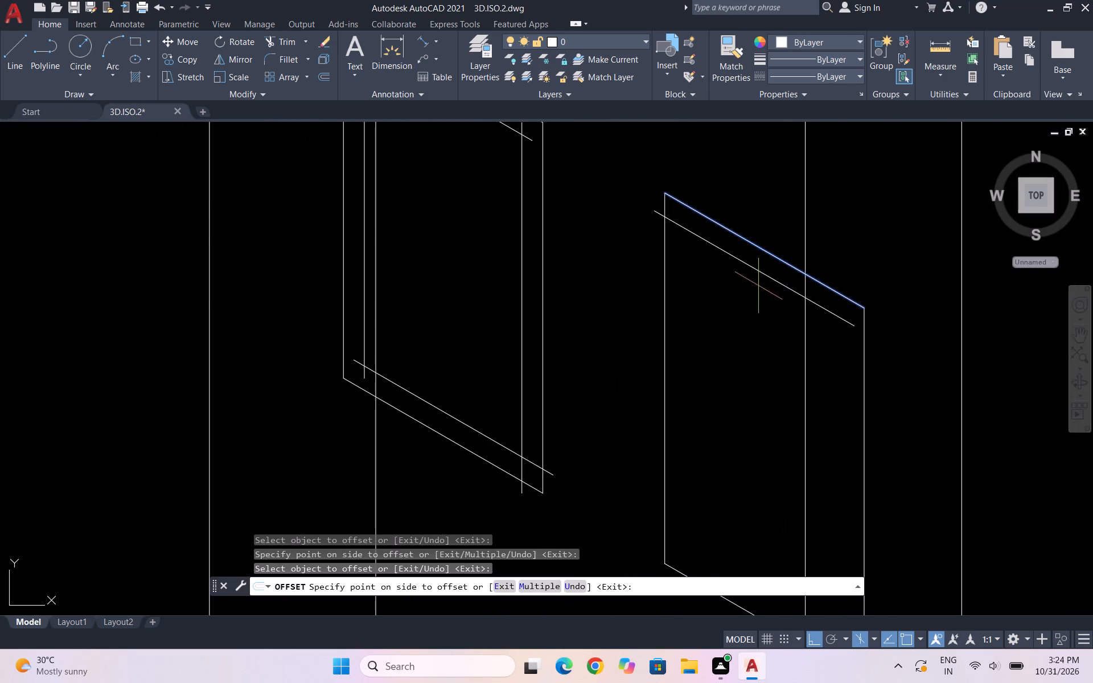
pyautogui.click(758, 286)
pyautogui.click(667, 244)
pyautogui.moveTo(665, 244); pyautogui.dragTo(705, 266)
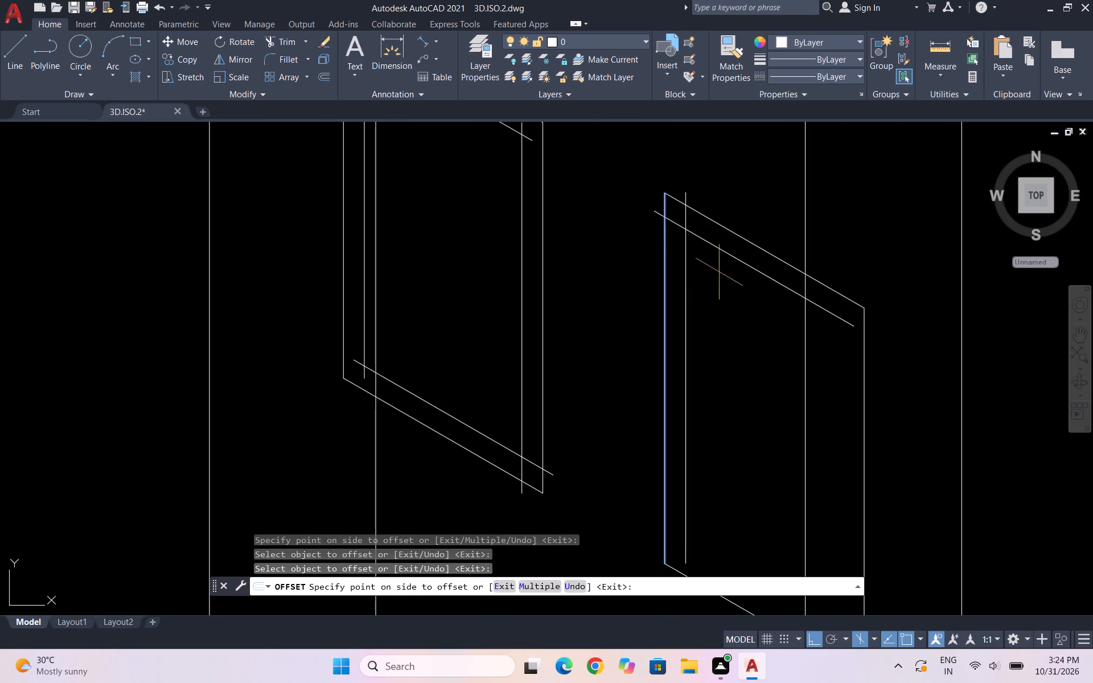
pyautogui.click(719, 272)
pyautogui.click(864, 352)
pyautogui.moveTo(851, 333); pyautogui.dragTo(851, 327)
pyautogui.scroll(-2, 835, 252)
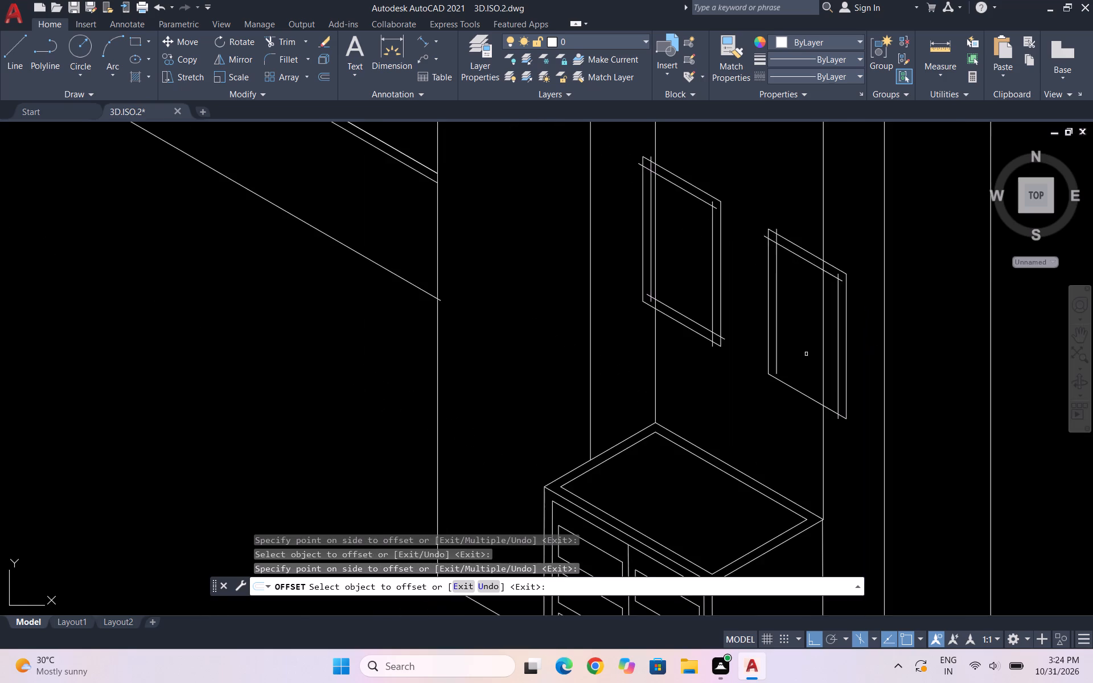
pyautogui.scroll(2, 806, 361)
pyautogui.moveTo(791, 441); pyautogui.dragTo(791, 424)
pyautogui.click(791, 373)
pyautogui.press('Escape')
pyautogui.scroll(-2, 662, 290)
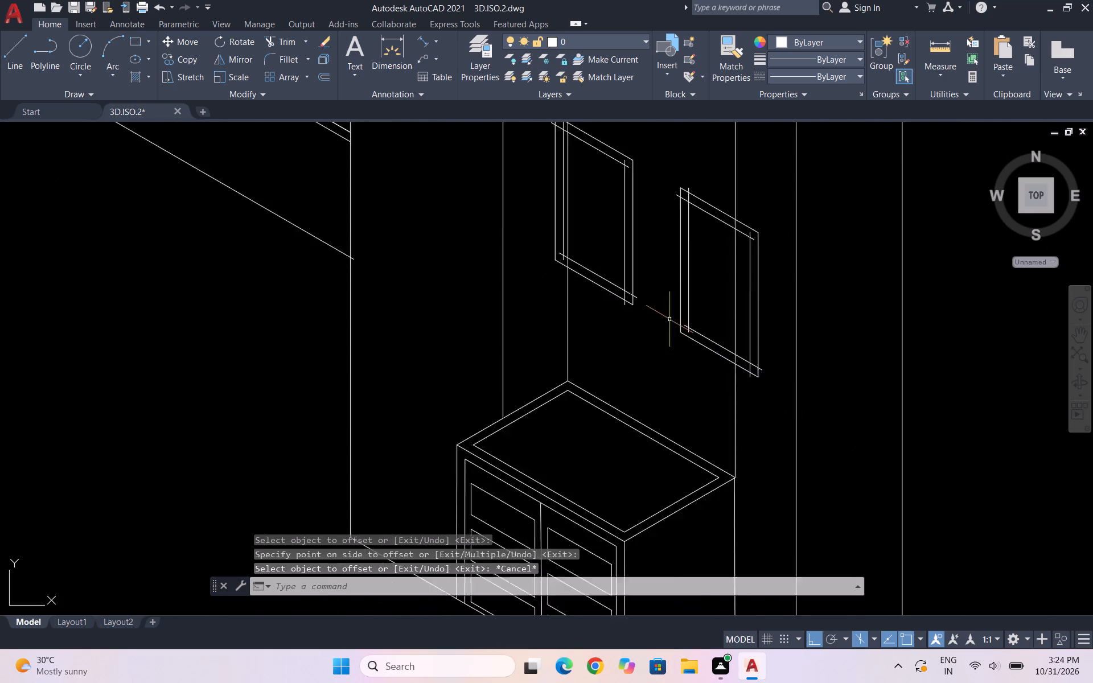
pyautogui.scroll(-1, 669, 319)
pyautogui.press('Escape')
pyautogui.press('Escape')
pyautogui.press('Escape')
pyautogui.press('Escape')
# Trim the overlapping line ends at the two upper inner corners of the right wall frame.
pyautogui.write('TR')
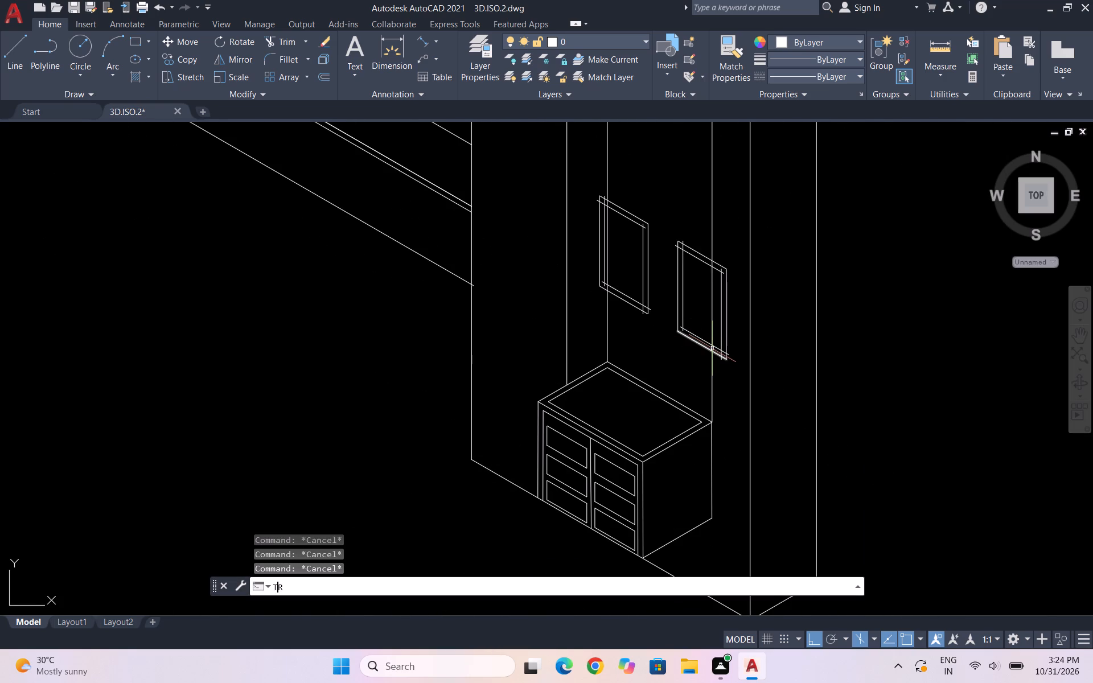
pyautogui.press('Return')
pyautogui.scroll(3, 717, 232)
pyautogui.scroll(3, 758, 374)
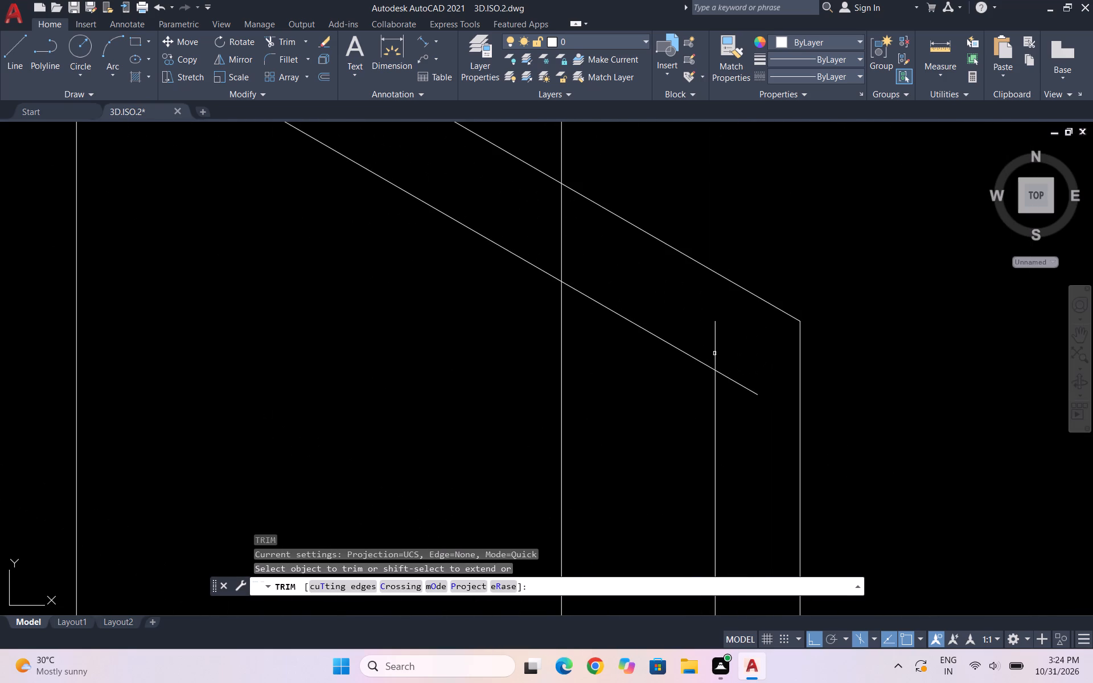
pyautogui.moveTo(697, 329); pyautogui.dragTo(769, 410)
pyautogui.scroll(-4, 773, 361)
pyautogui.scroll(4, 698, 319)
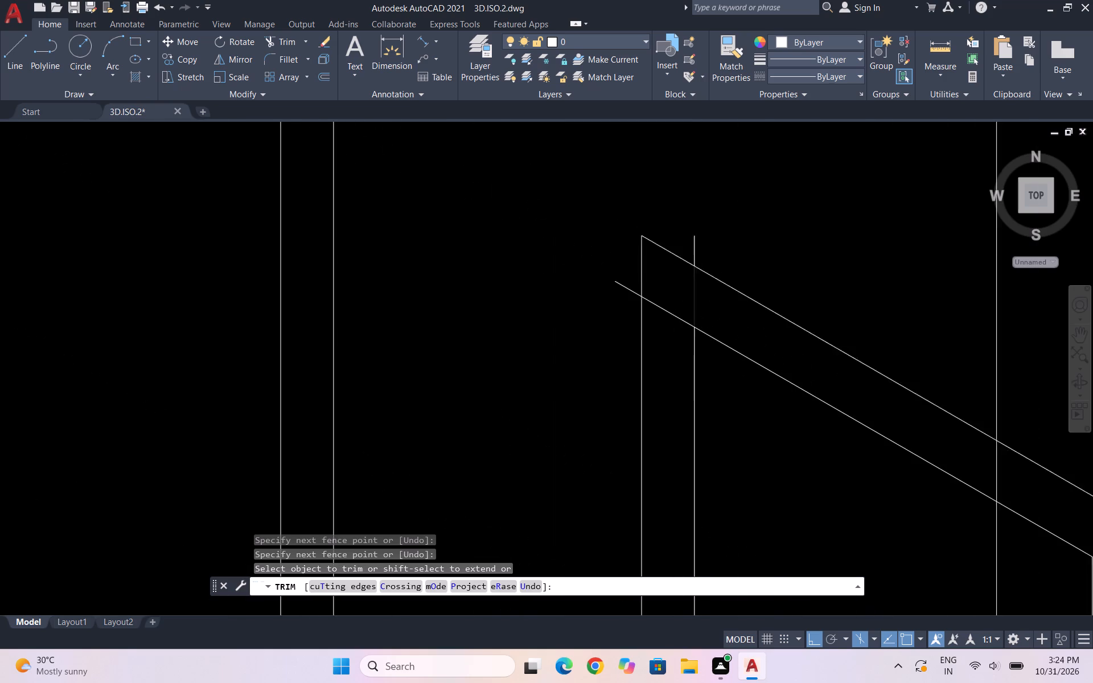
pyautogui.moveTo(721, 291); pyautogui.dragTo(662, 315)
pyautogui.moveTo(685, 195); pyautogui.dragTo(738, 199)
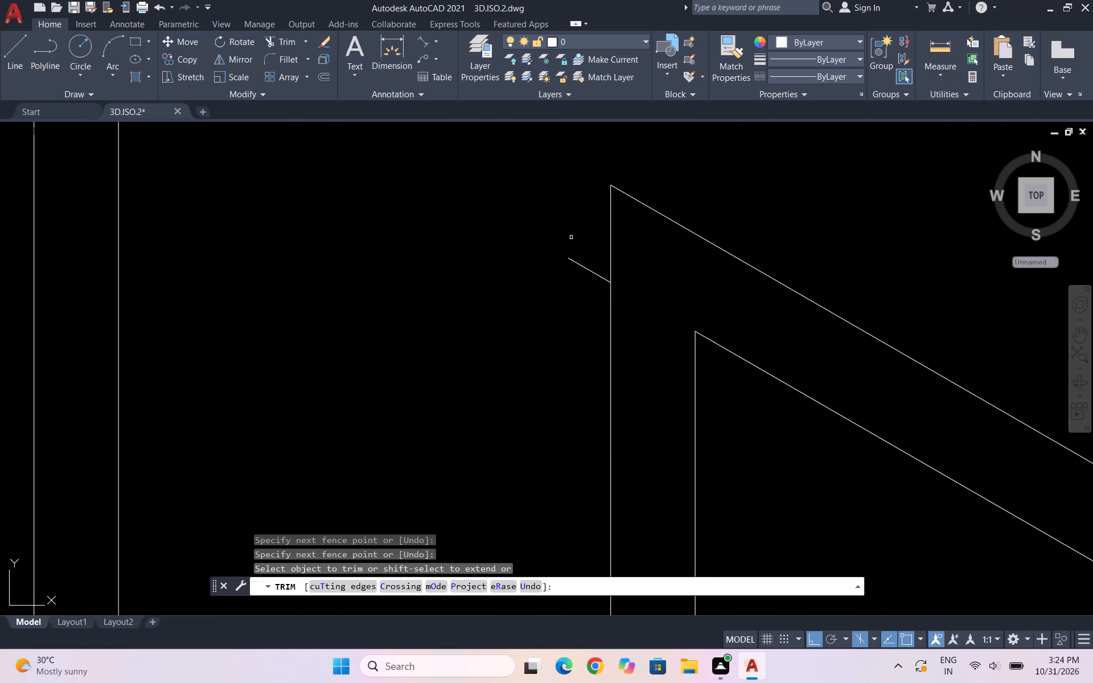
pyautogui.moveTo(591, 263); pyautogui.dragTo(591, 276)
# Trim the overlapping line ends at the two lower inner corners of the right wall frame.
pyautogui.scroll(-3, 553, 168)
pyautogui.scroll(-2, 677, 262)
pyautogui.scroll(3, 718, 434)
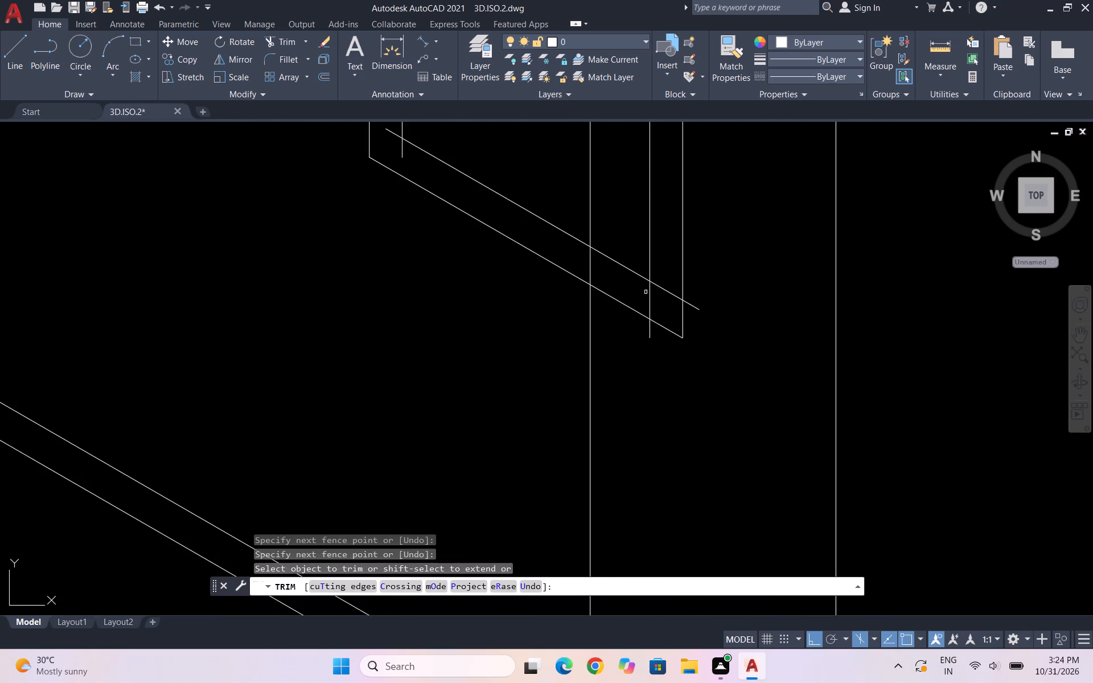
pyautogui.scroll(3, 645, 284)
pyautogui.moveTo(649, 322); pyautogui.dragTo(710, 260)
pyautogui.moveTo(631, 443); pyautogui.dragTo(706, 472)
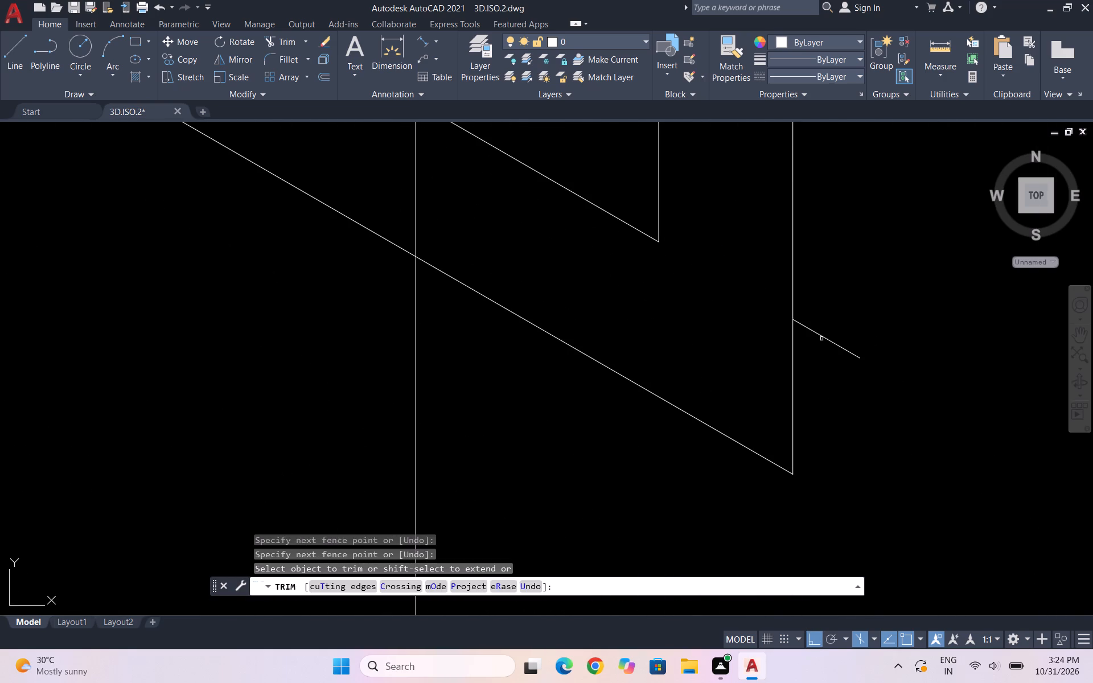
pyautogui.moveTo(830, 324); pyautogui.dragTo(856, 402)
pyautogui.scroll(-4, 892, 312)
pyautogui.scroll(4, 698, 219)
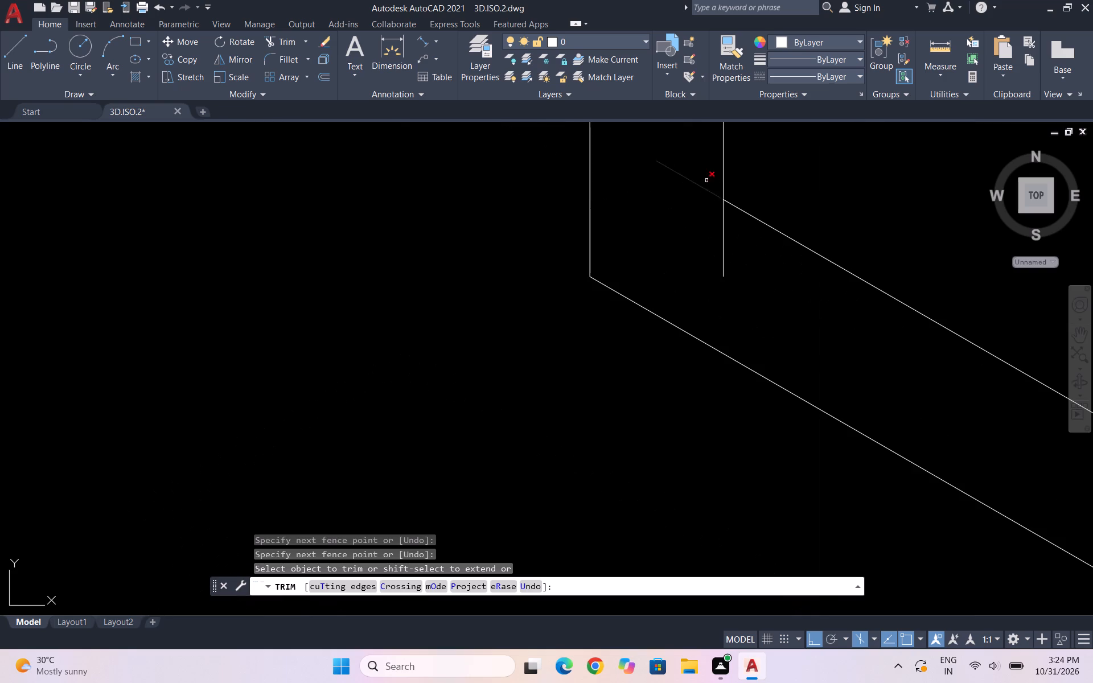
pyautogui.moveTo(700, 170); pyautogui.dragTo(742, 254)
# Trim the overlapping line ends at the two lower inner corners of the left wall frame.
pyautogui.scroll(-5, 631, 245)
pyautogui.scroll(-2, 666, 315)
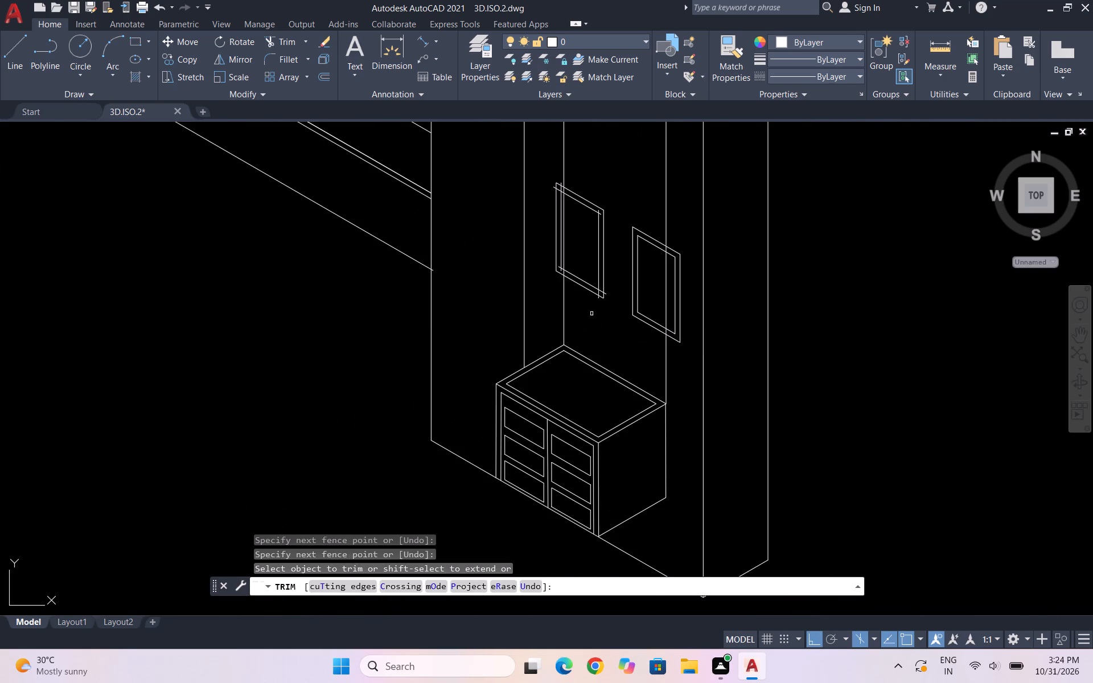
pyautogui.scroll(7, 598, 301)
pyautogui.moveTo(619, 225); pyautogui.dragTo(734, 168)
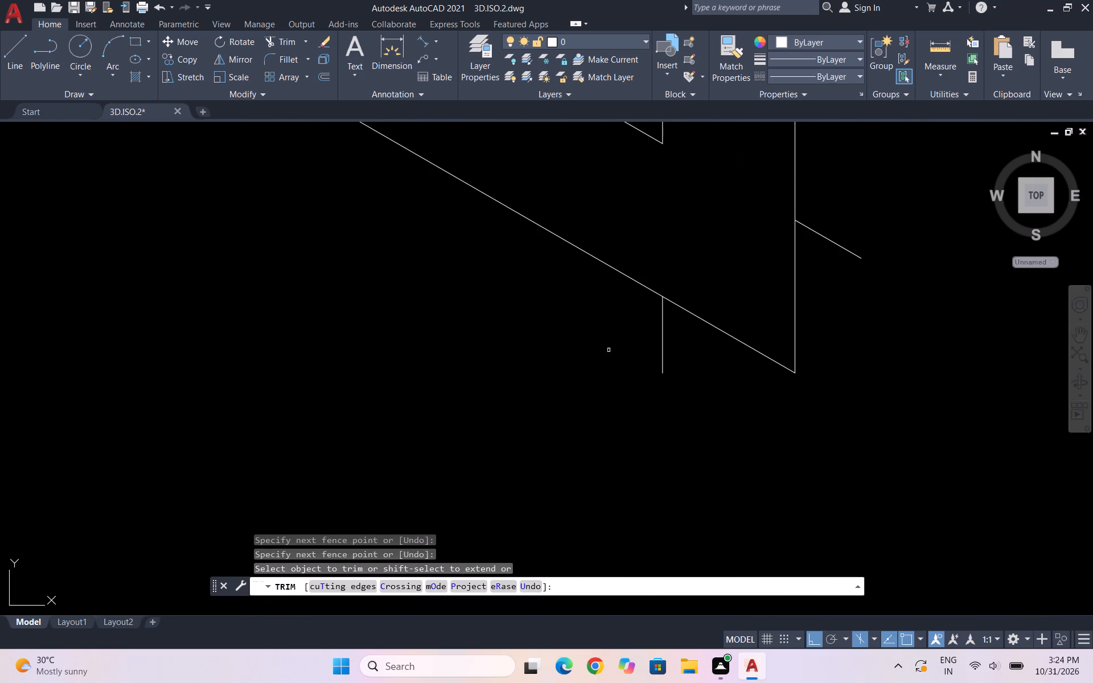
pyautogui.moveTo(630, 344); pyautogui.dragTo(712, 388)
pyautogui.moveTo(859, 226); pyautogui.dragTo(827, 305)
pyautogui.scroll(-5, 872, 287)
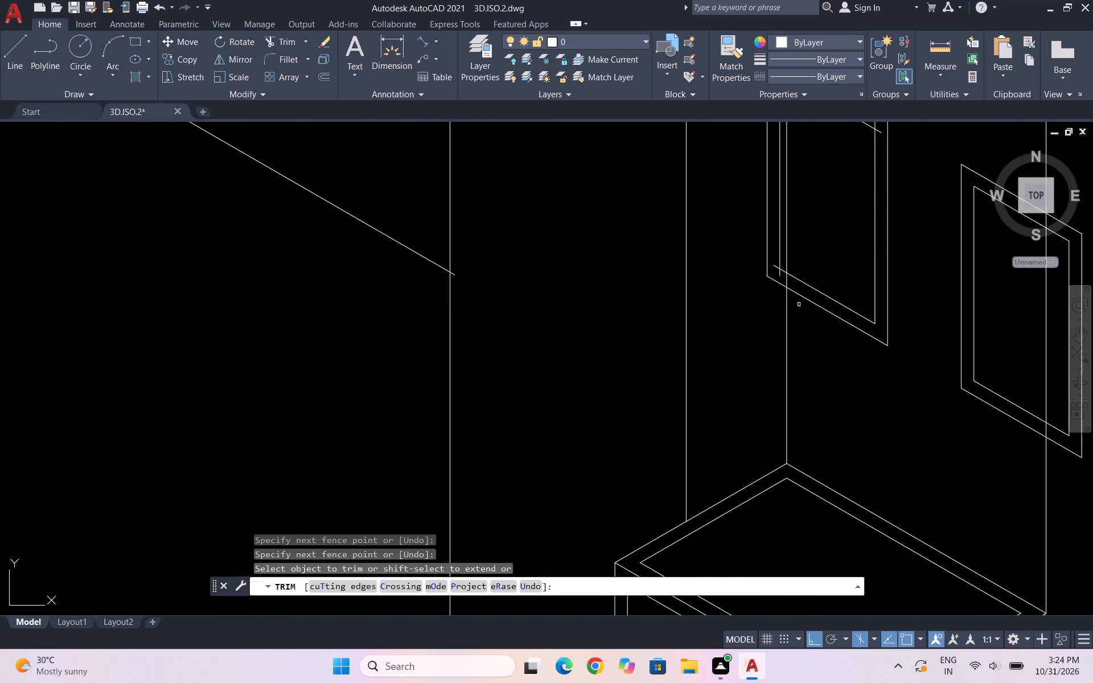
pyautogui.scroll(4, 780, 264)
pyautogui.moveTo(743, 252); pyautogui.dragTo(786, 326)
# Trim the overlapping line ends at the two upper inner corners of the left wall frame and end the Trim command.
pyautogui.scroll(-5, 728, 325)
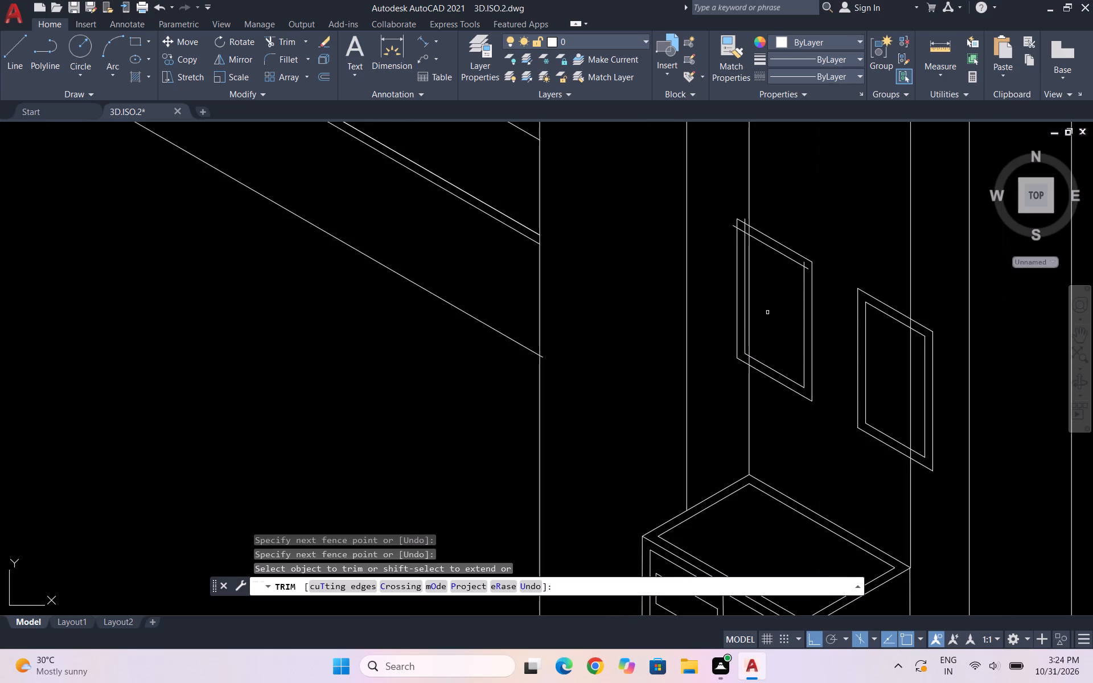
pyautogui.scroll(5, 736, 228)
pyautogui.moveTo(780, 228); pyautogui.dragTo(841, 215)
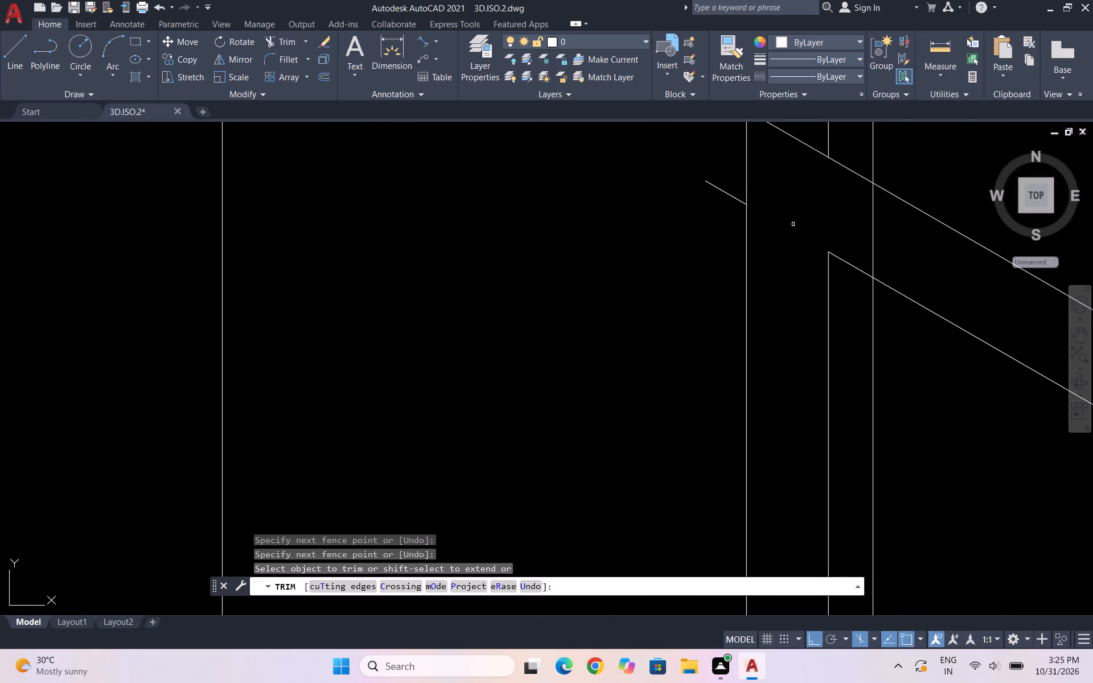
pyautogui.moveTo(726, 182); pyautogui.dragTo(692, 248)
pyautogui.scroll(-2, 685, 233)
pyautogui.scroll(3, 741, 188)
pyautogui.moveTo(688, 213); pyautogui.dragTo(721, 229)
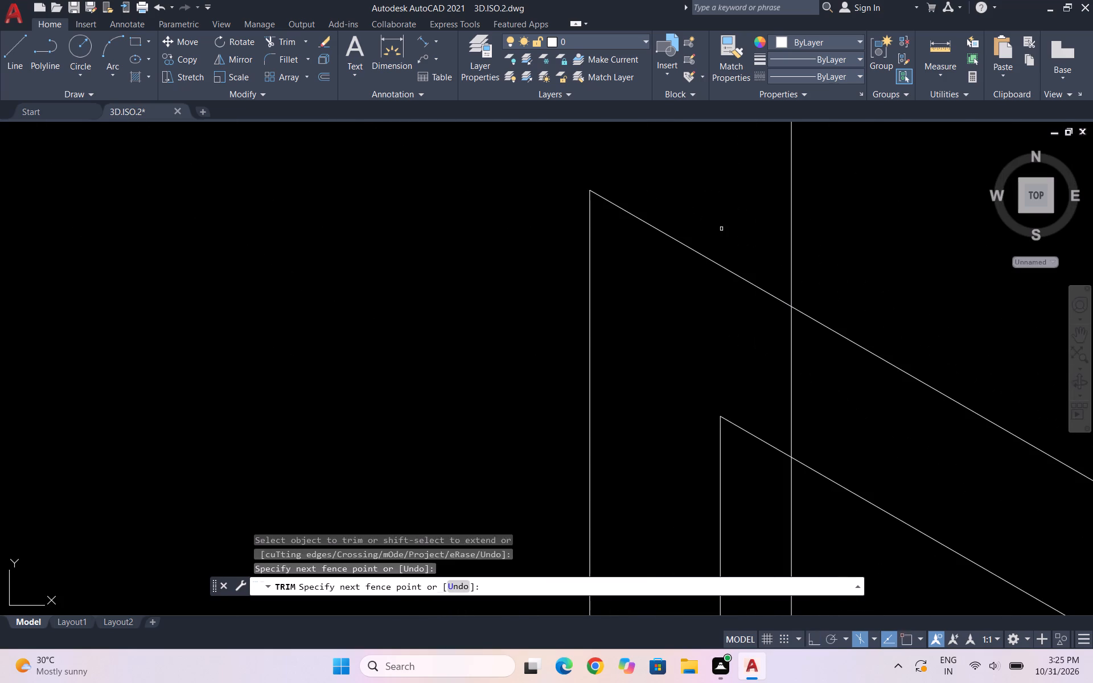
pyautogui.scroll(-3, 603, 187)
pyautogui.scroll(3, 897, 406)
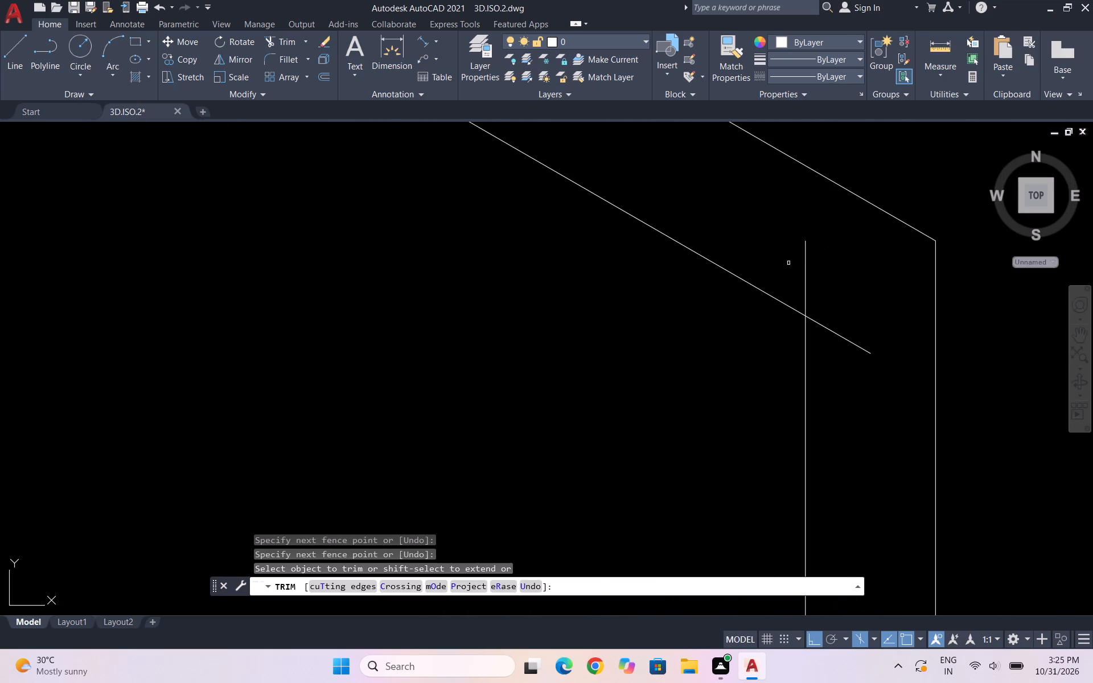
pyautogui.moveTo(783, 249); pyautogui.dragTo(855, 363)
pyautogui.scroll(-6, 778, 186)
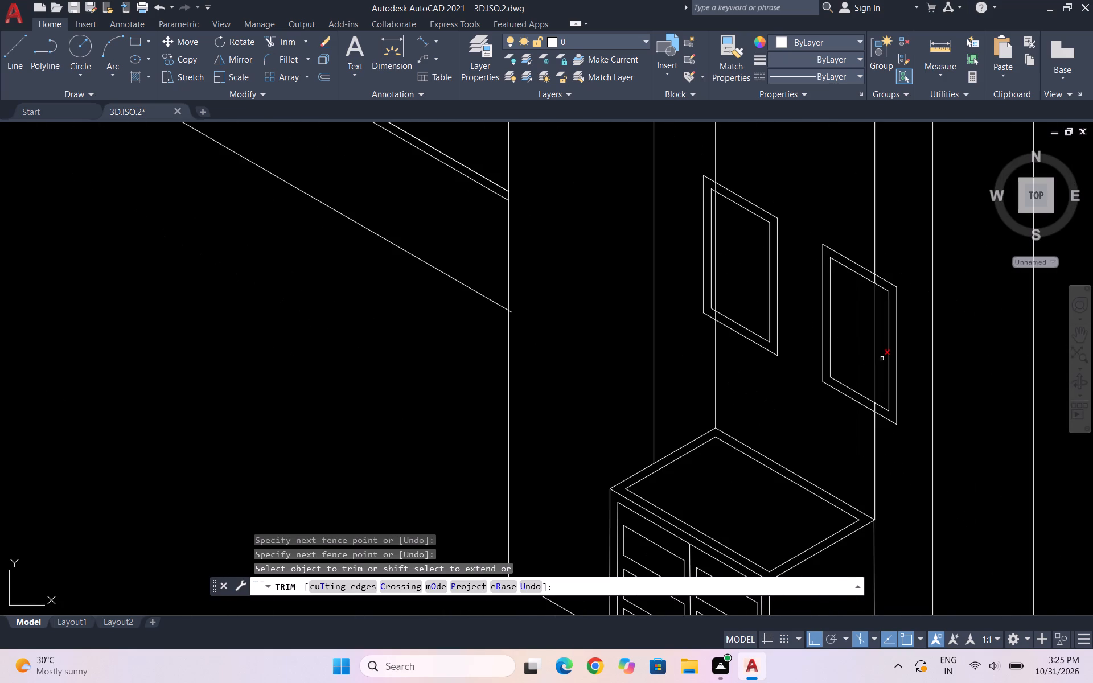
pyautogui.press('Escape')
pyautogui.press('Escape')
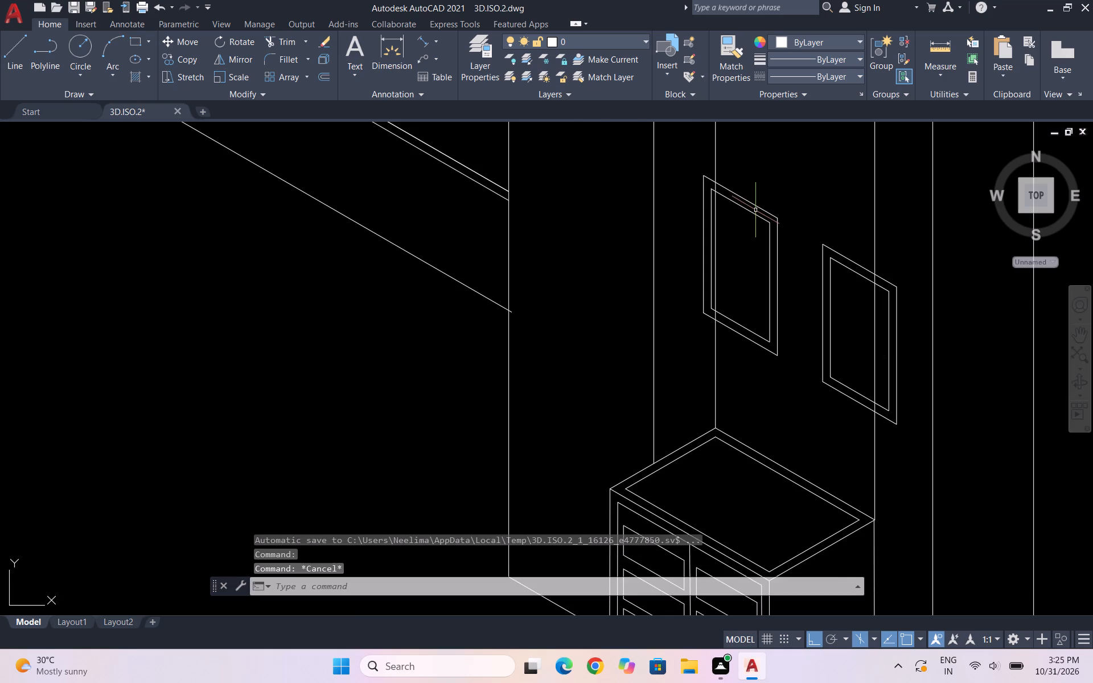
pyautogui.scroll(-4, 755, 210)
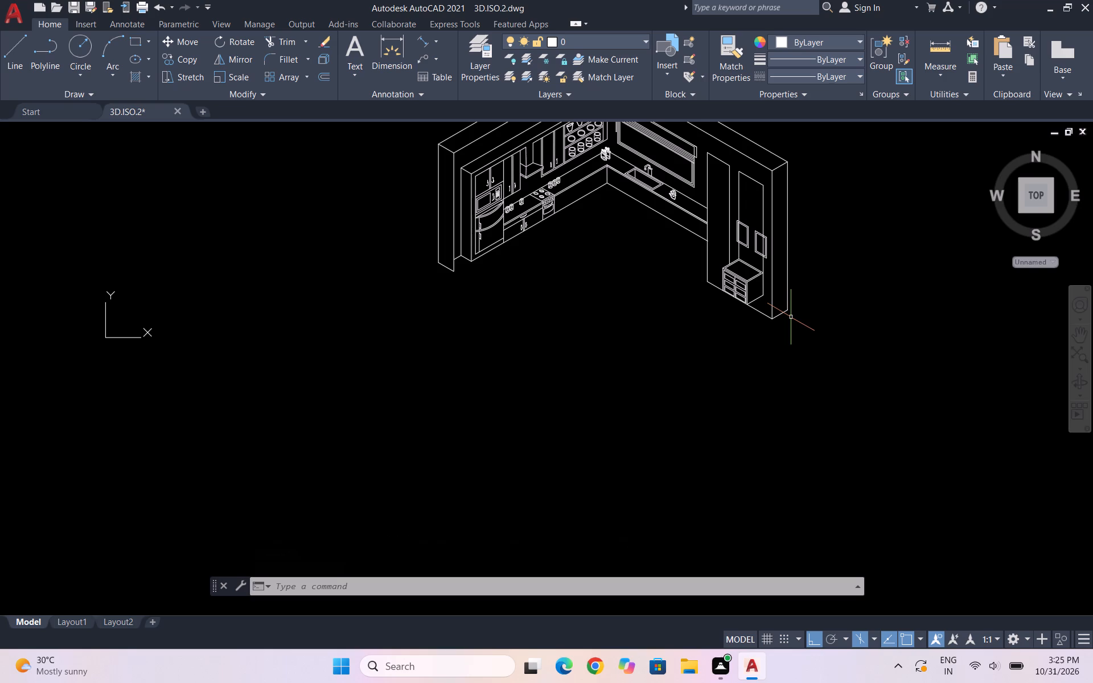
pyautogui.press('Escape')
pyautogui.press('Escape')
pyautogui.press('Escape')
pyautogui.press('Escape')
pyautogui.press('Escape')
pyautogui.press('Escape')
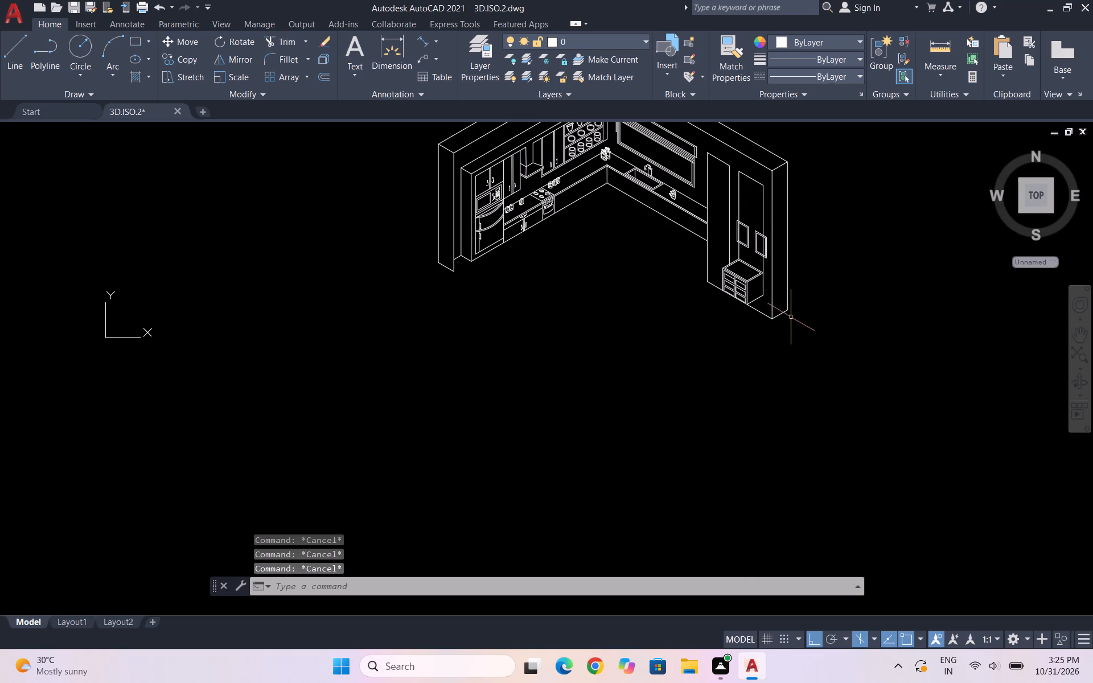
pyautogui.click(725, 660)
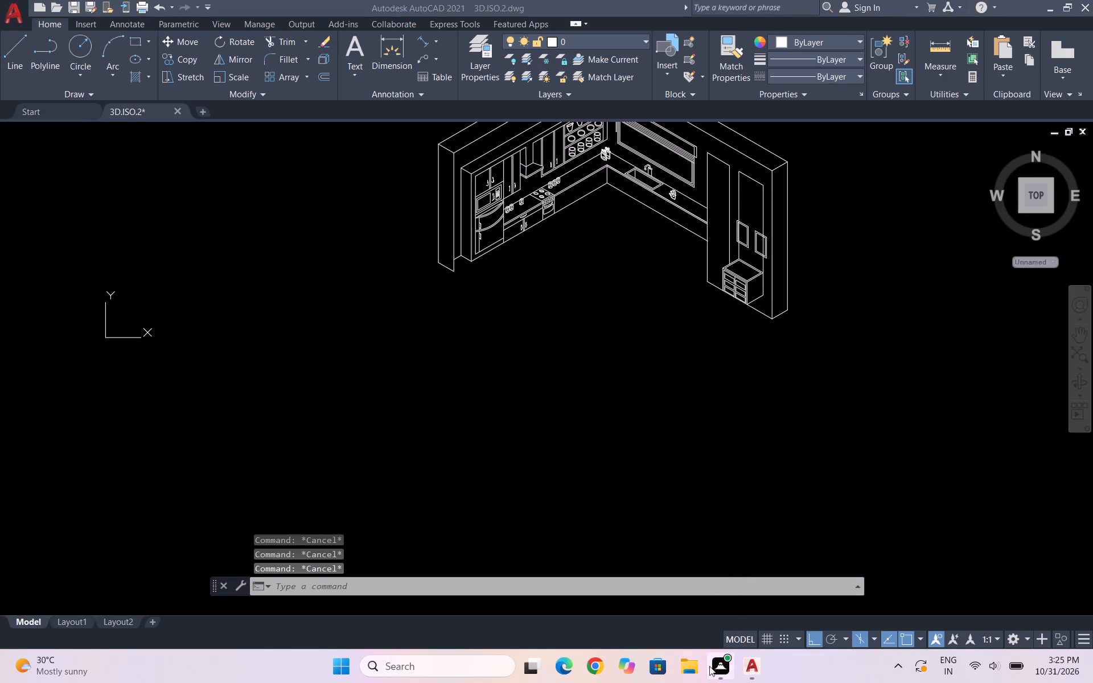
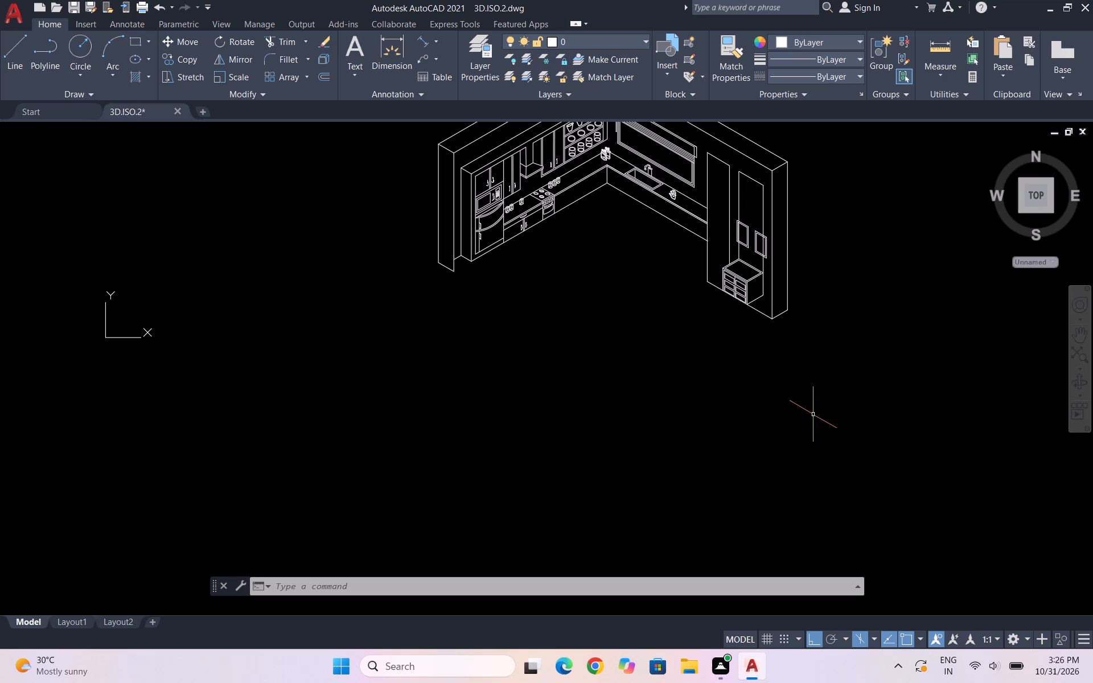
# Save the isometric kitchen drawing under its existing file name.
pyautogui.press('Escape')
pyautogui.press('Escape')
pyautogui.press('Escape')
pyautogui.hotkey('ctrl', 's')
pyautogui.hotkey('ctrl', 's')
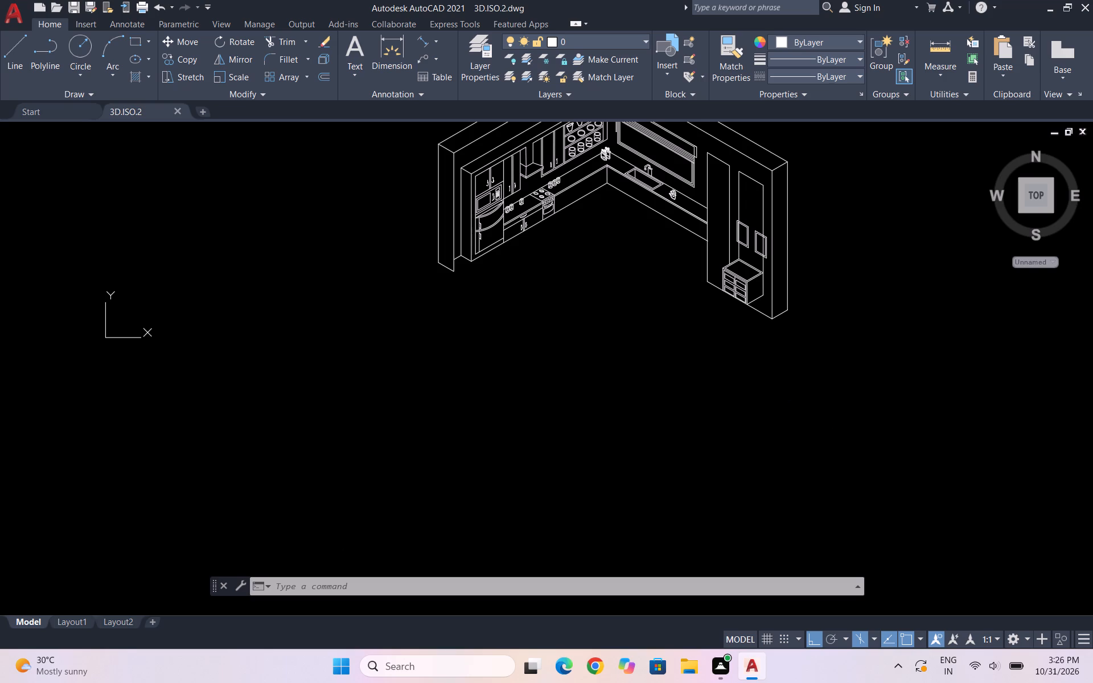
pyautogui.hotkey('ctrl', 's')
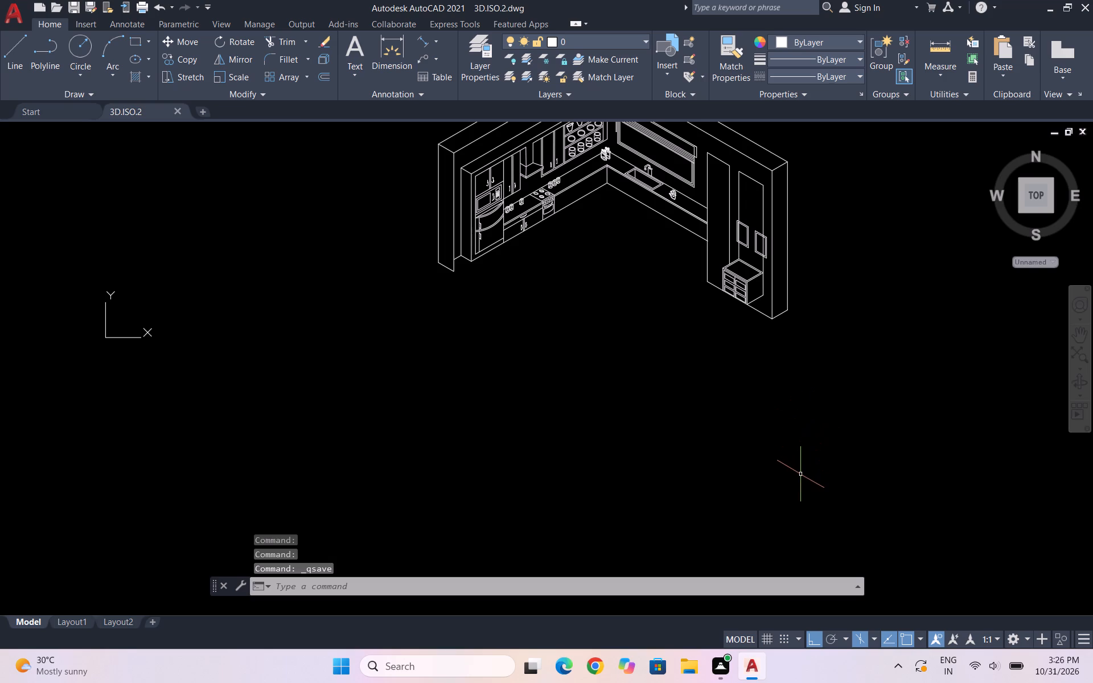